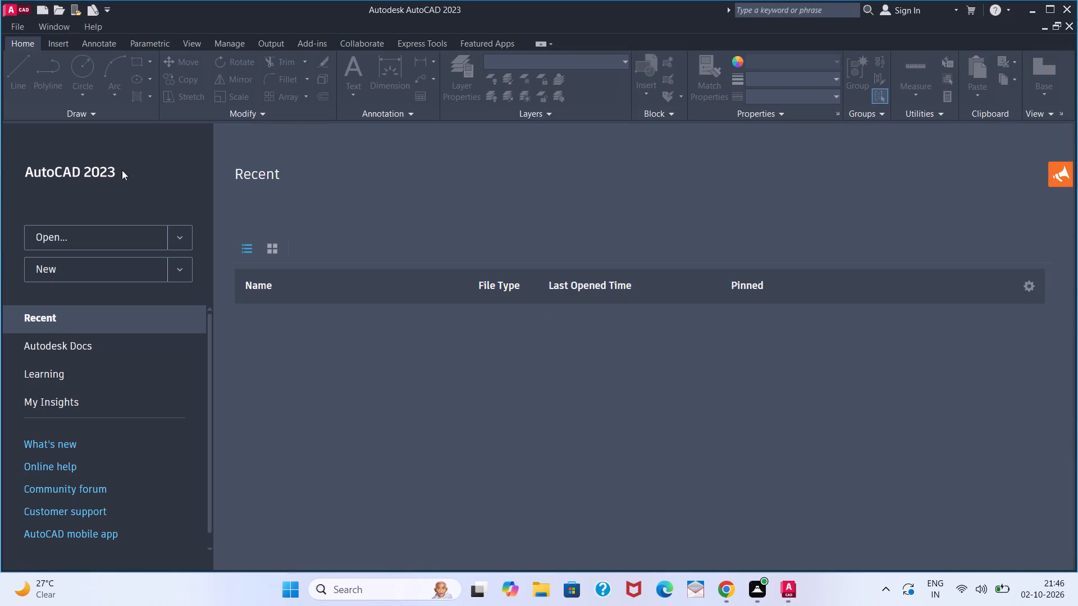
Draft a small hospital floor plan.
Create a new blank drawing.
click(86, 265)
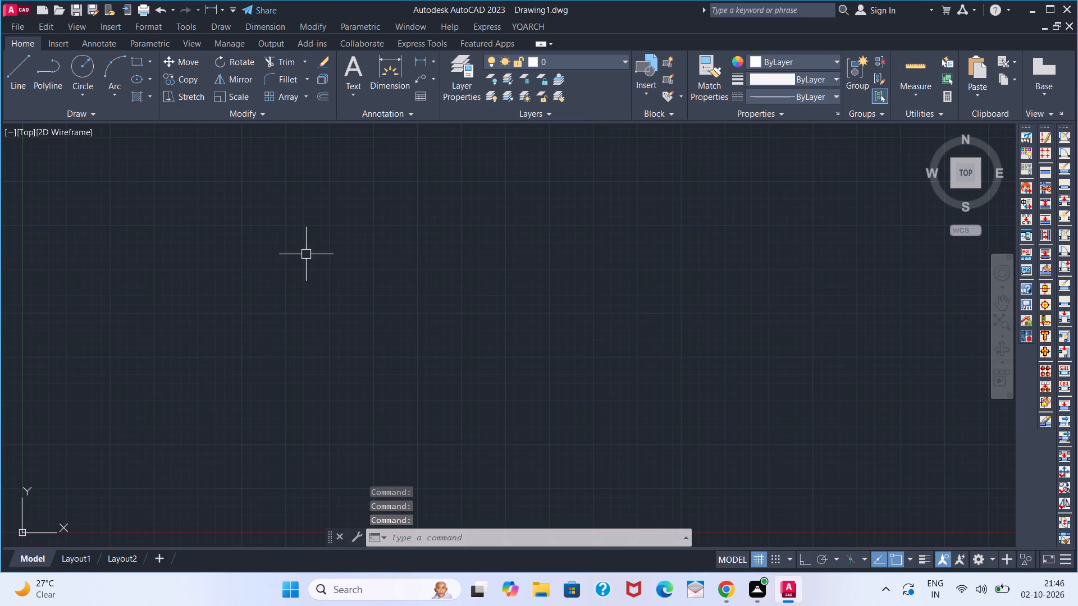
Set the drawing units to Engineering length type with 0'-0" precision.
text(UN)
key(Return)
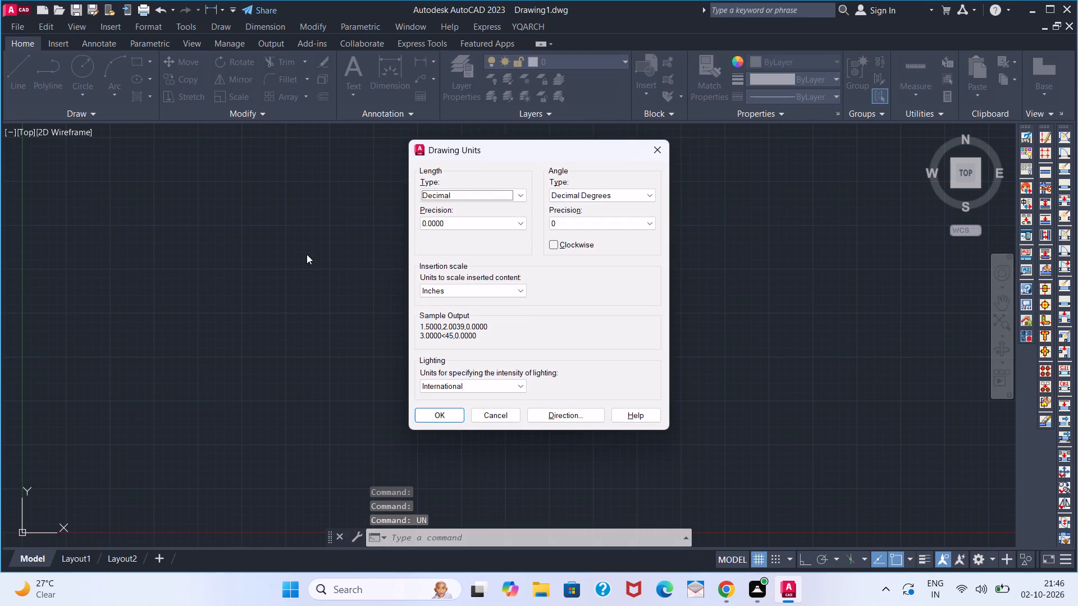
click(442, 195)
click(445, 227)
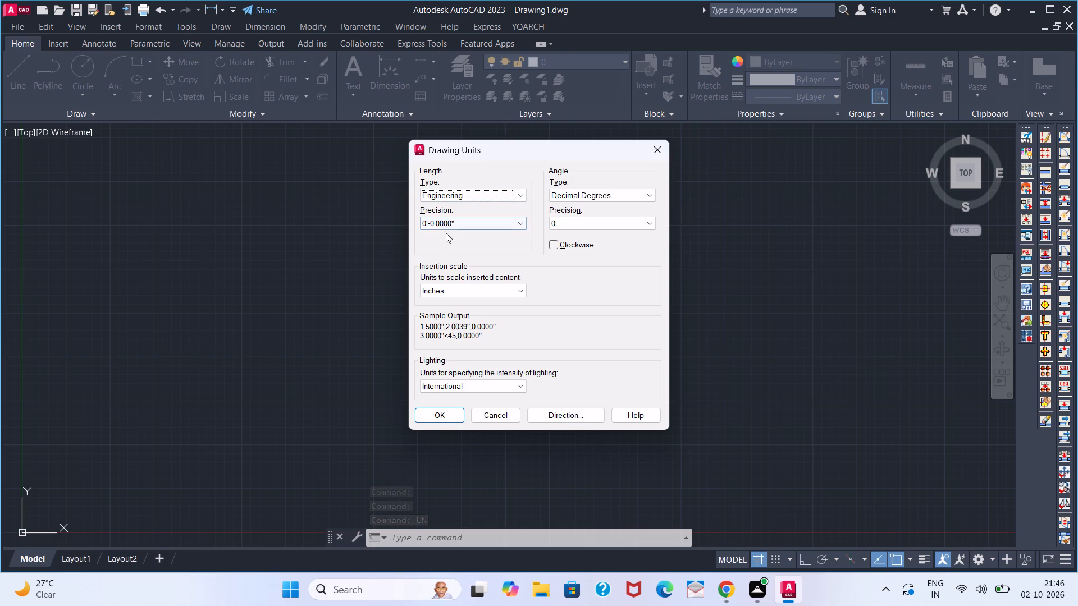
click(446, 226)
click(445, 231)
click(451, 416)
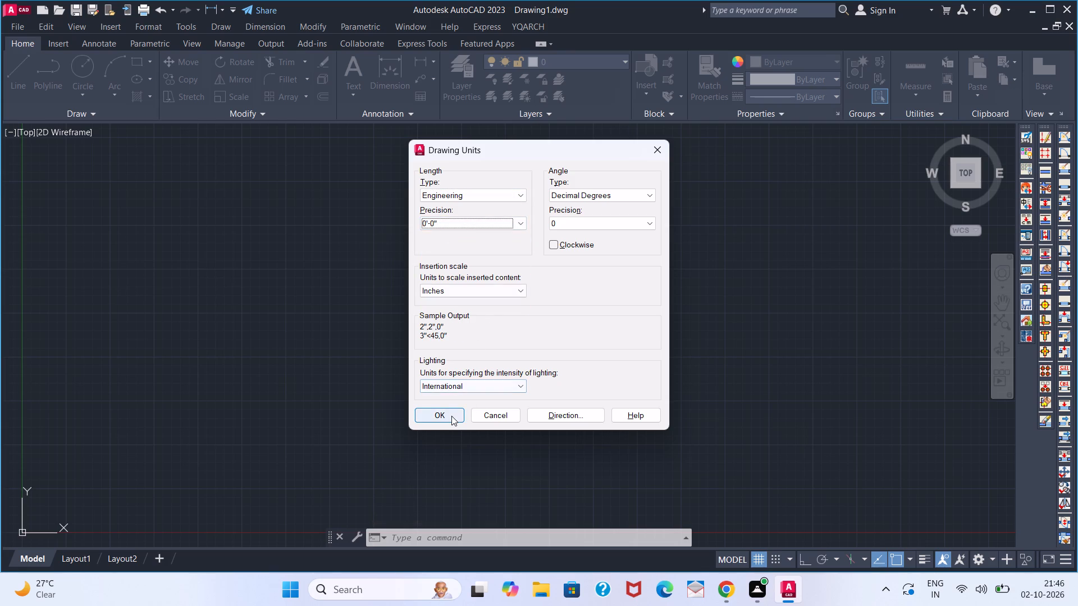
Set the model space limits from lower-left corner 0,0 to upper-right corner 100',100'.
text(LIM)
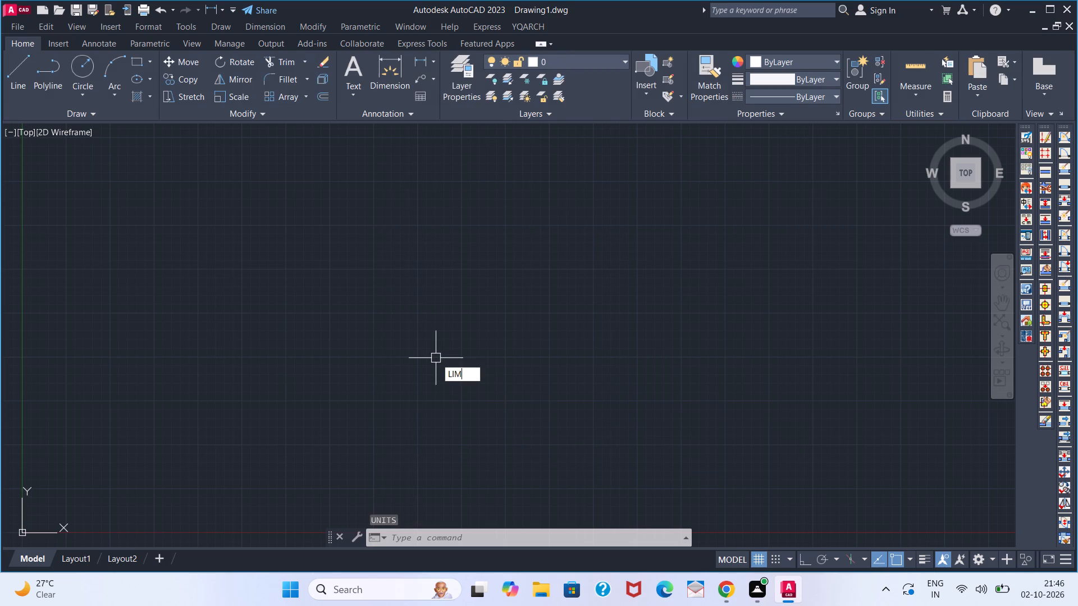
key(Return)
text(0,)
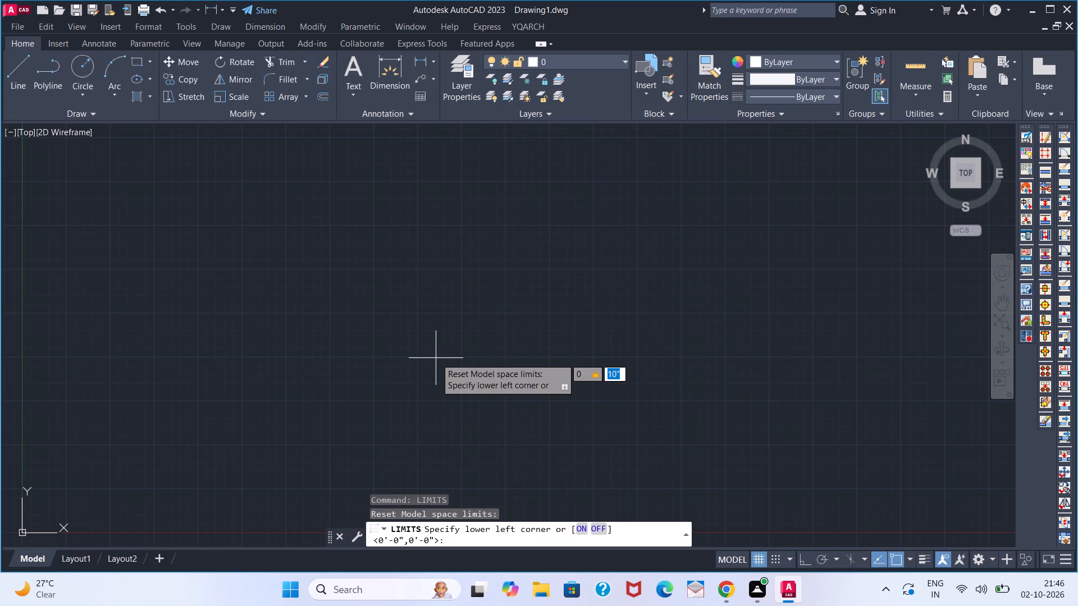
key(0)
key(Return)
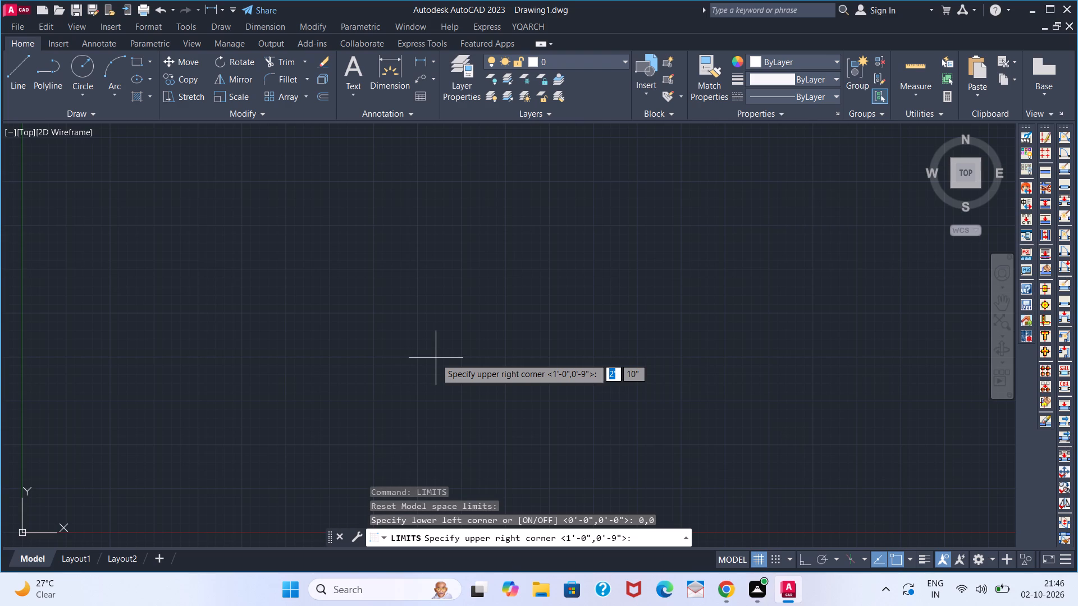
text(100')
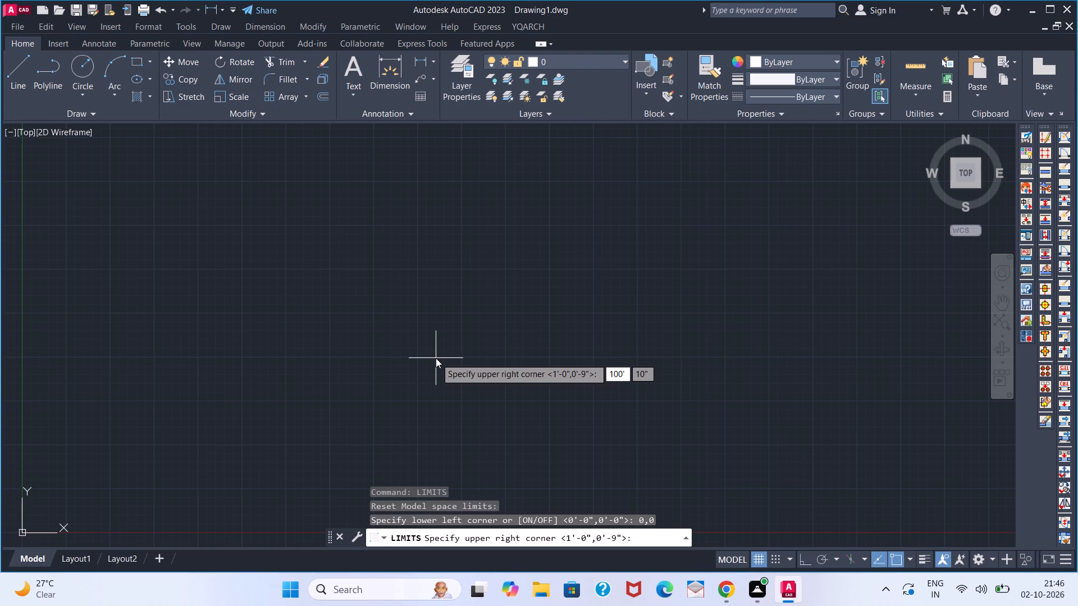
text(,100')
key(Return)
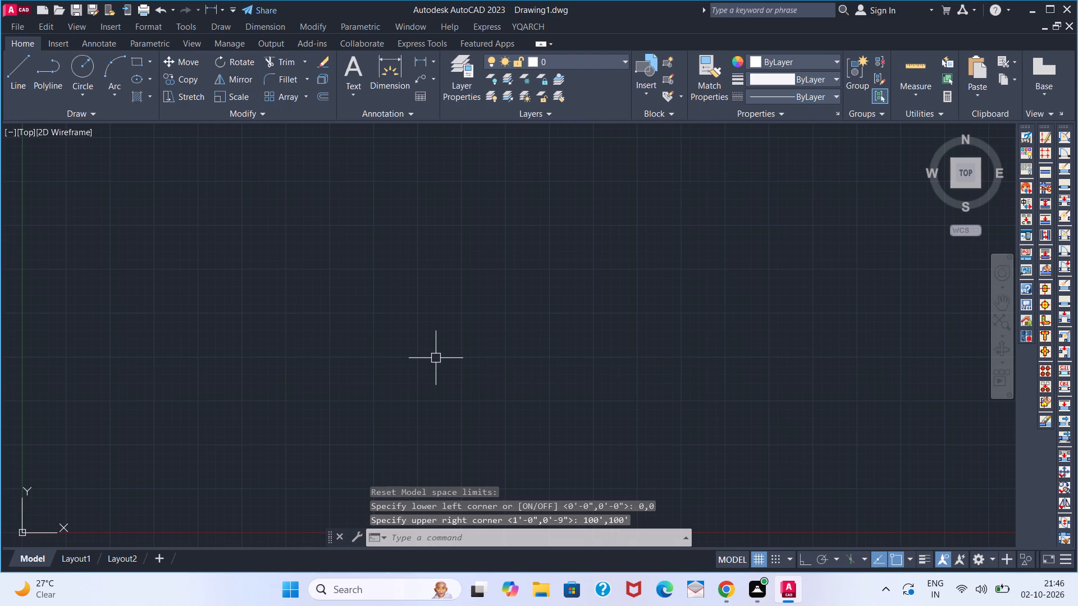
Run LOGFILEON to turn on command log recording.
text(LOG)
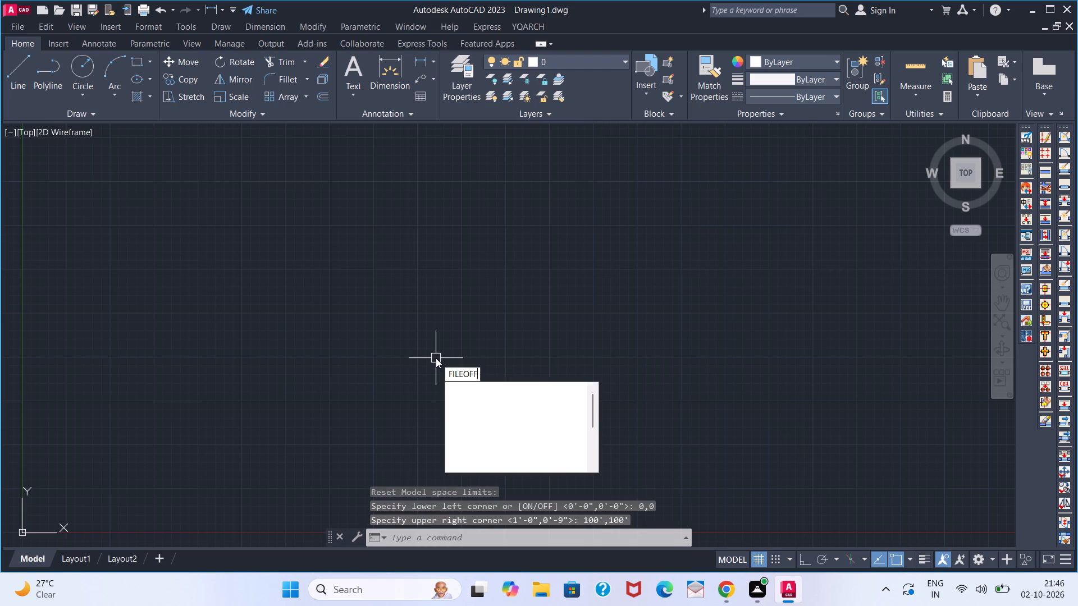
key(Down)
key(Return)
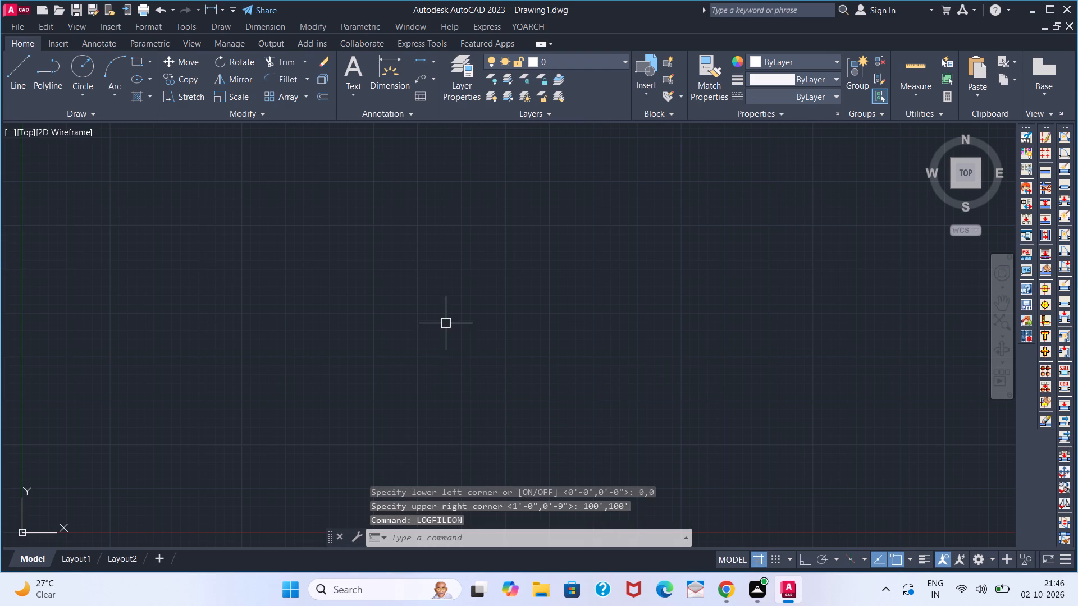
Modify the Standard dimension style's primary units to Engineering format with 0'-0" precision.
click(406, 116)
click(349, 149)
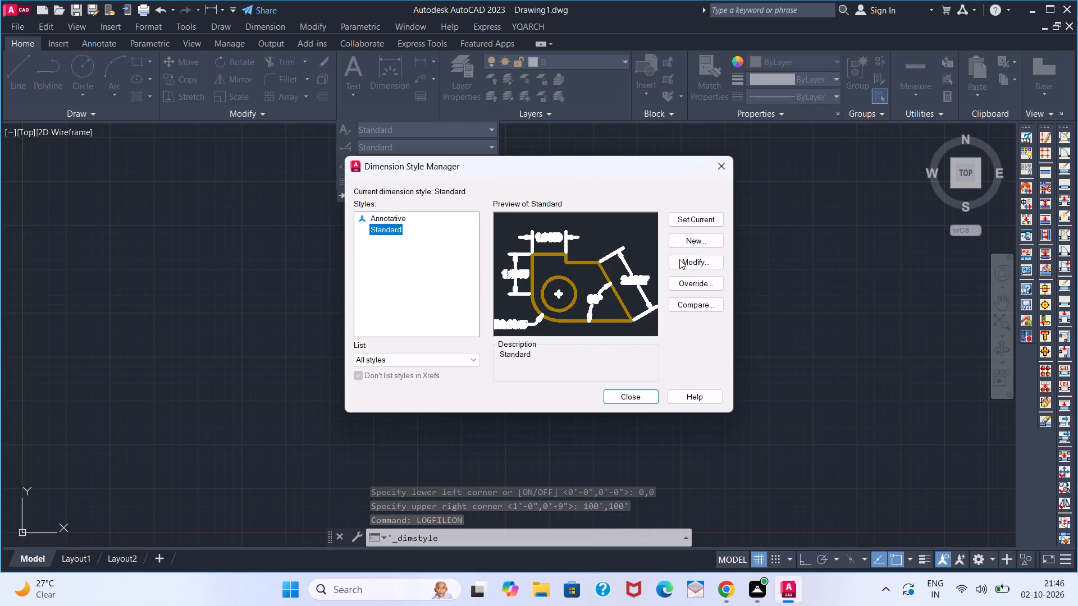
click(698, 263)
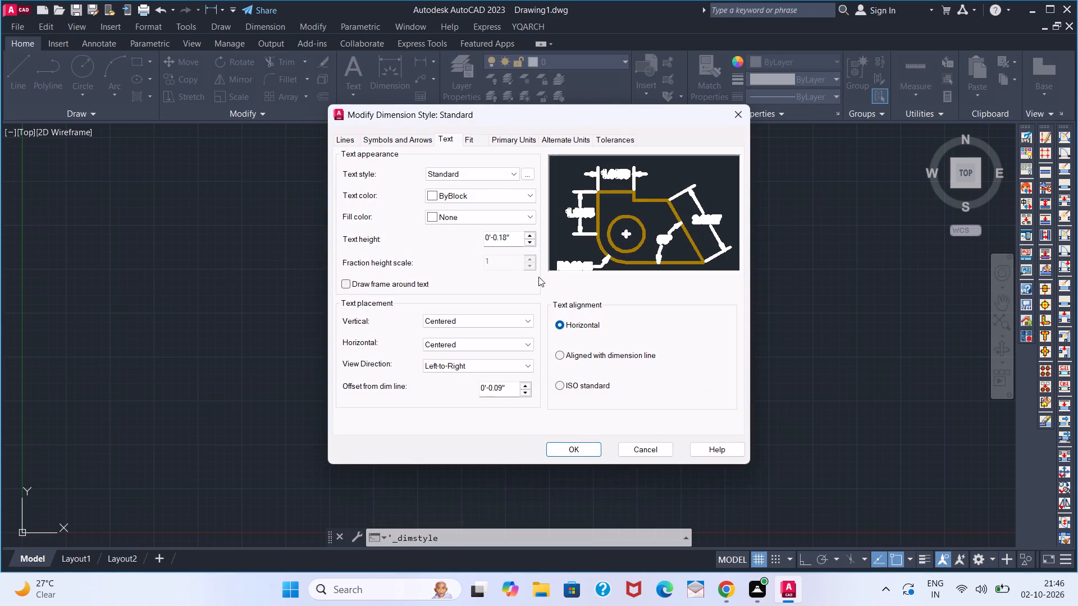
click(527, 136)
click(491, 171)
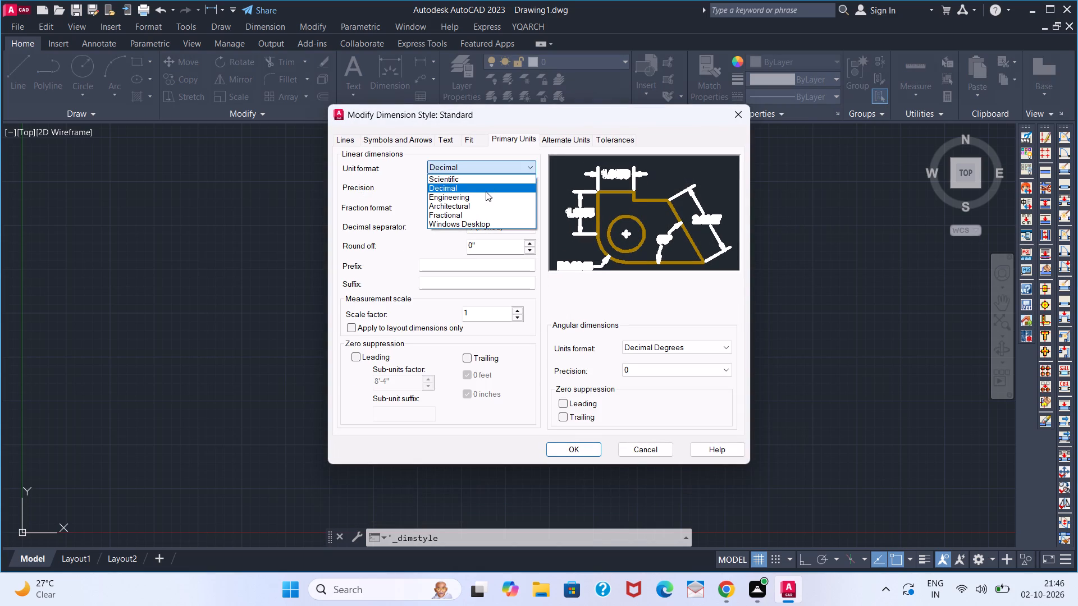
click(477, 204)
click(482, 164)
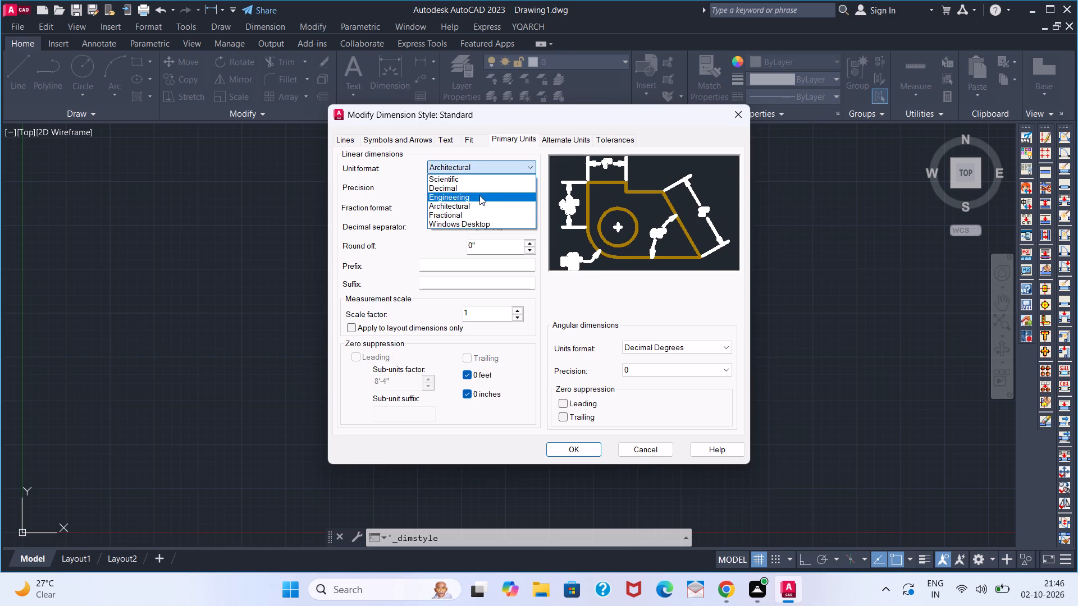
click(479, 195)
click(477, 187)
click(473, 204)
click(473, 186)
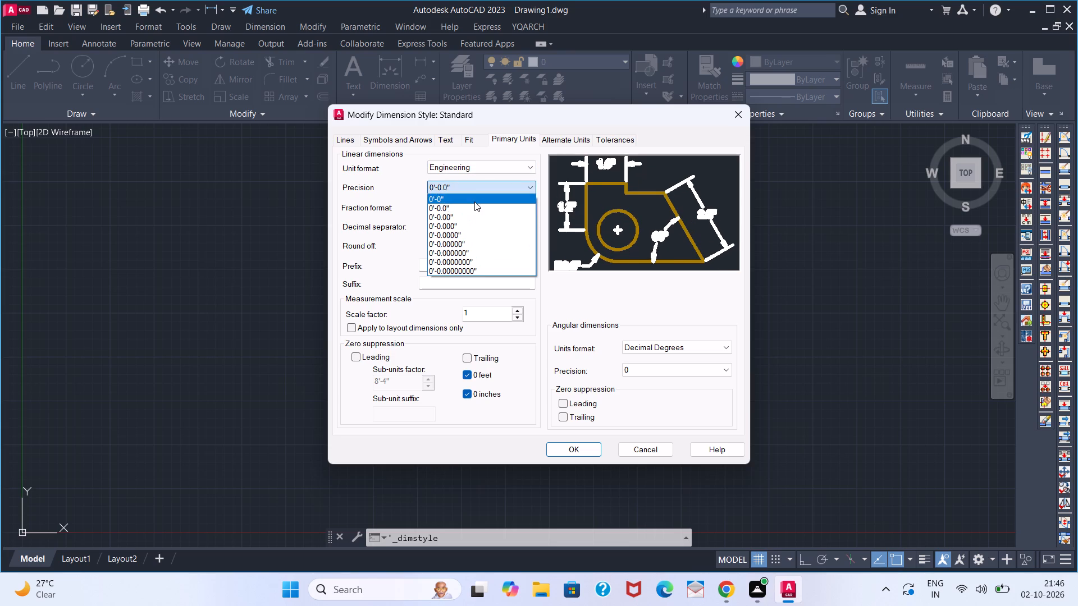
click(474, 201)
Set the Standard dimension style's text height to 10".
click(448, 142)
click(486, 219)
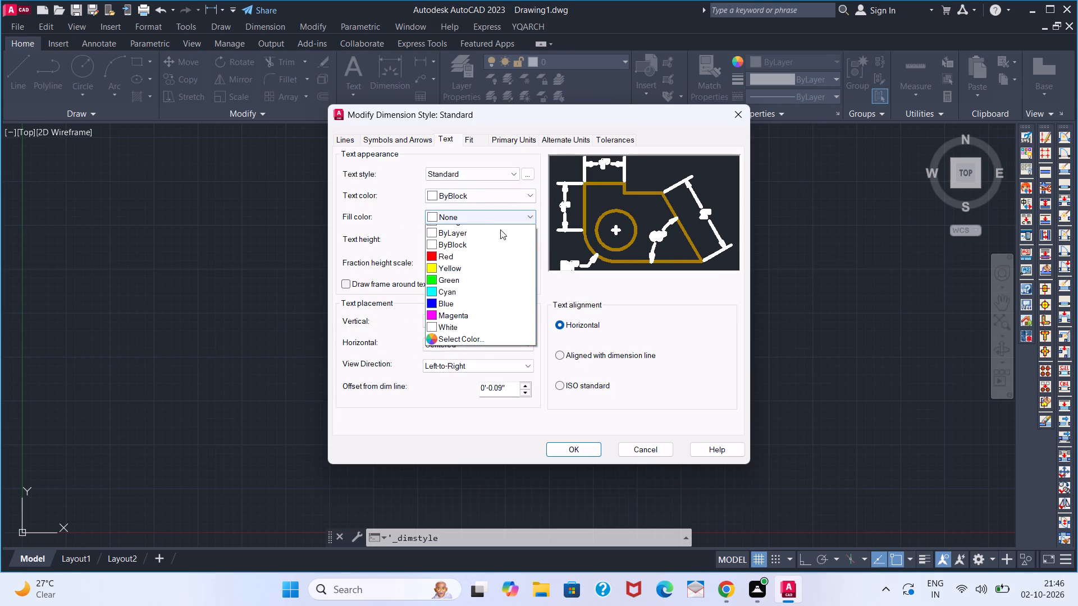
click(503, 214)
drag(514, 238, 395, 237)
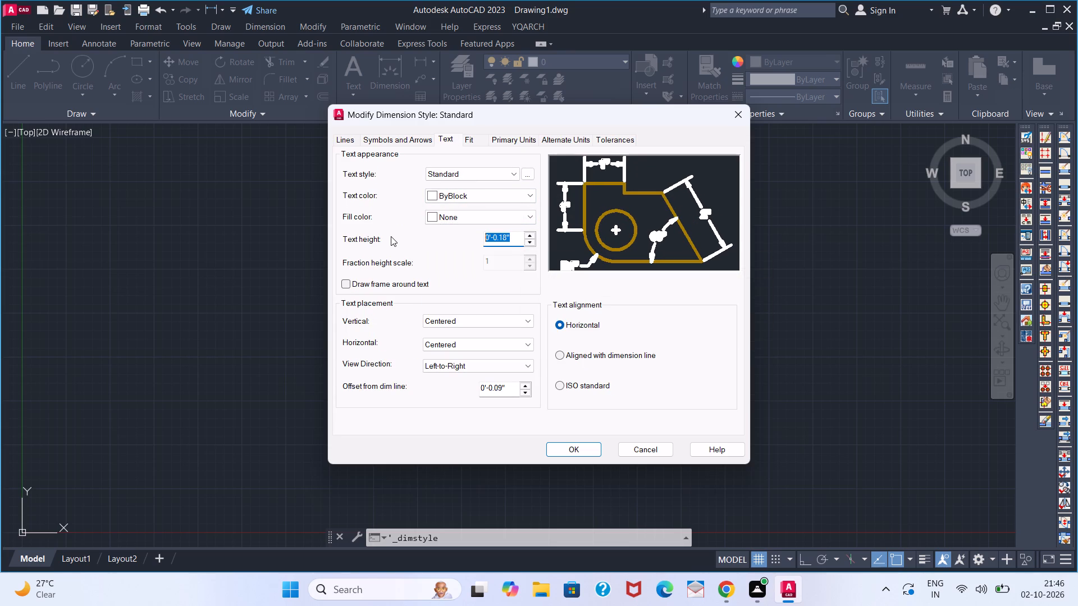
text(10)
key(Return)
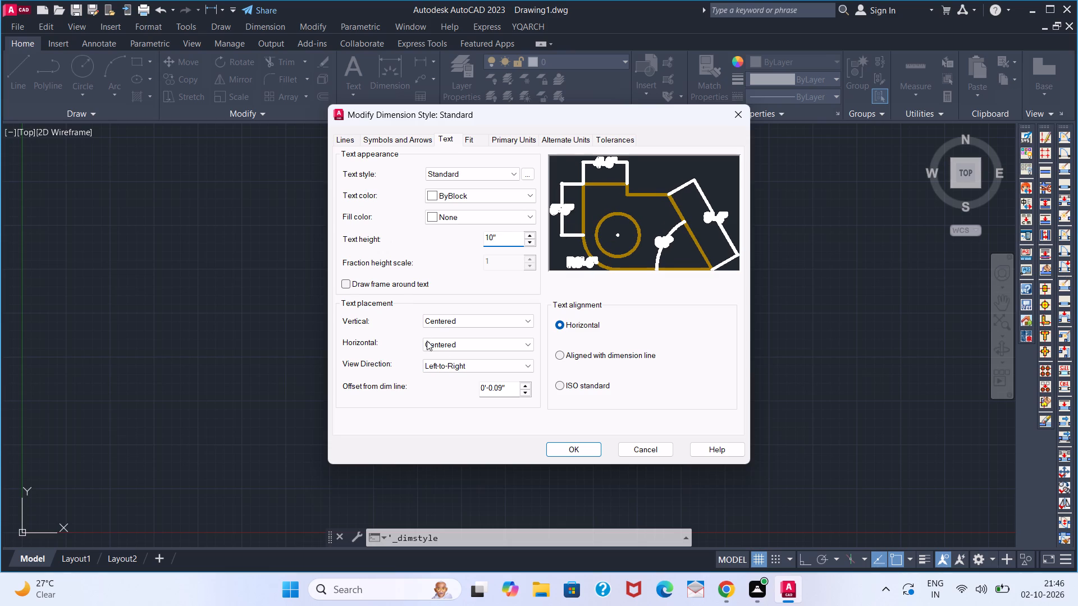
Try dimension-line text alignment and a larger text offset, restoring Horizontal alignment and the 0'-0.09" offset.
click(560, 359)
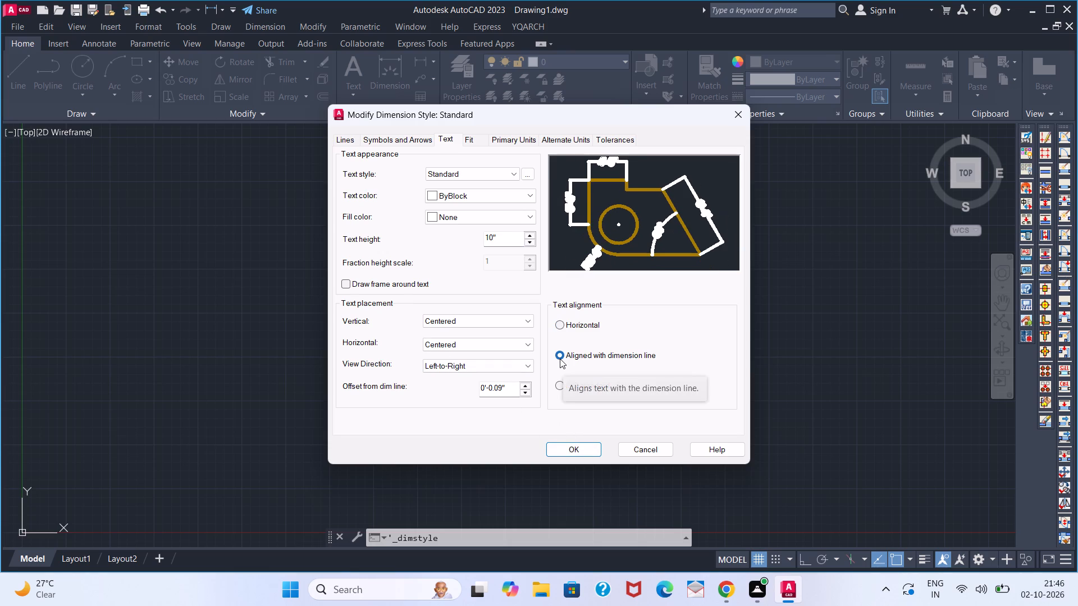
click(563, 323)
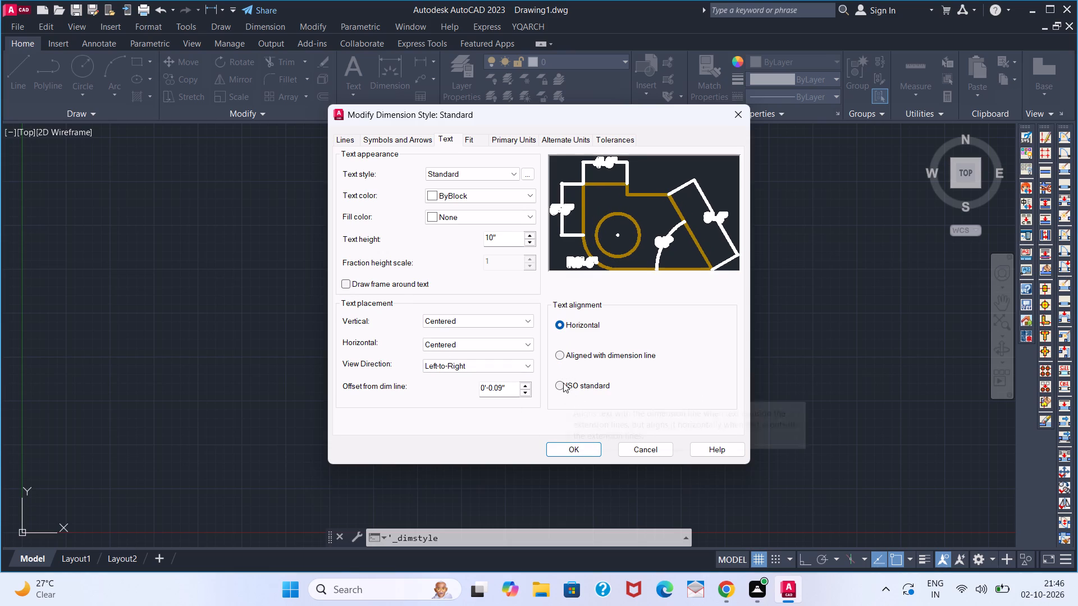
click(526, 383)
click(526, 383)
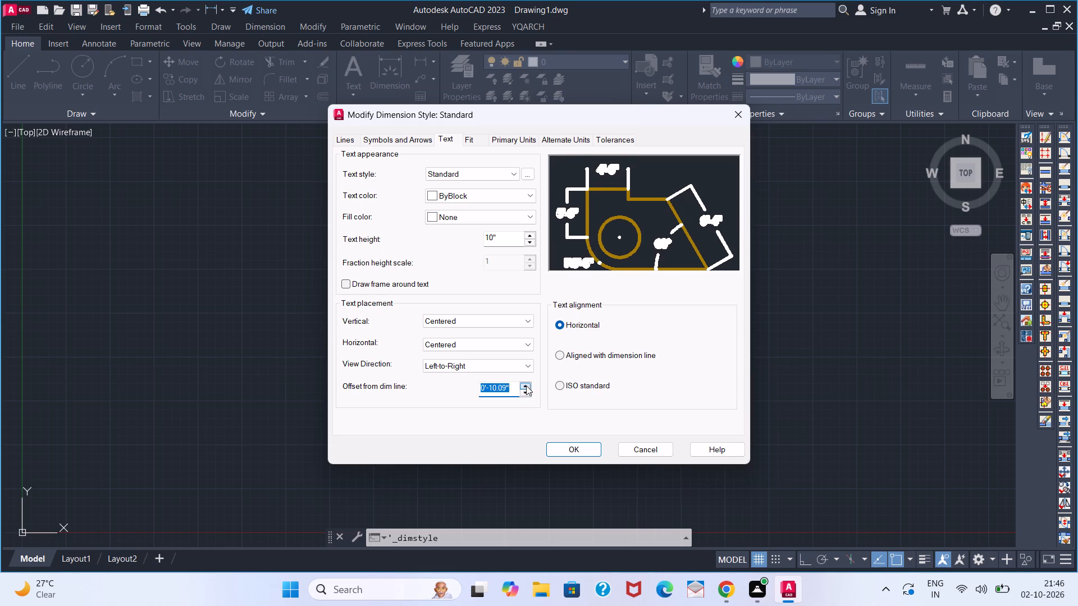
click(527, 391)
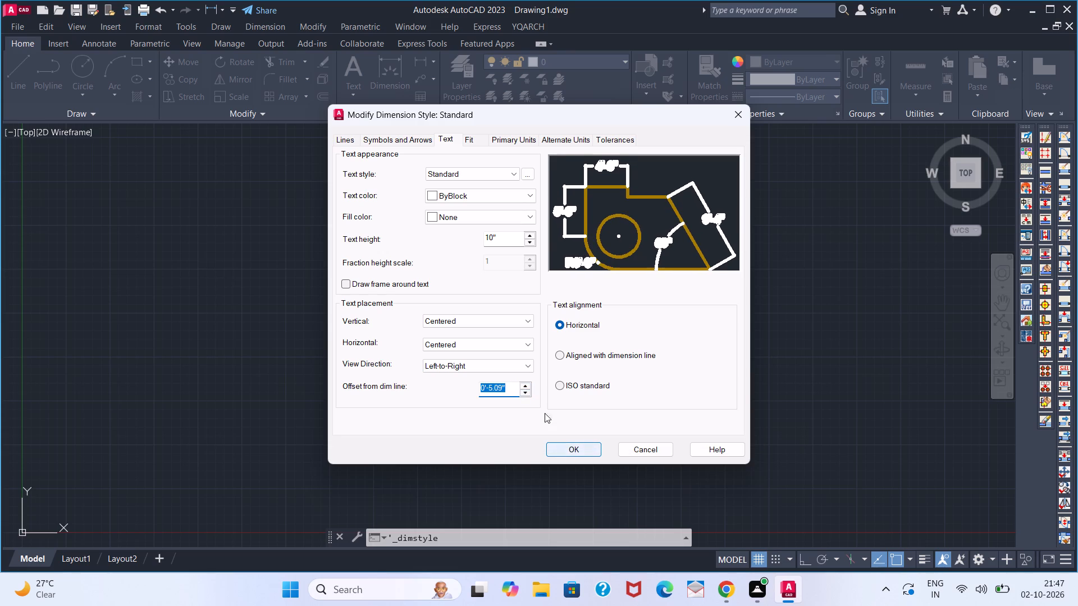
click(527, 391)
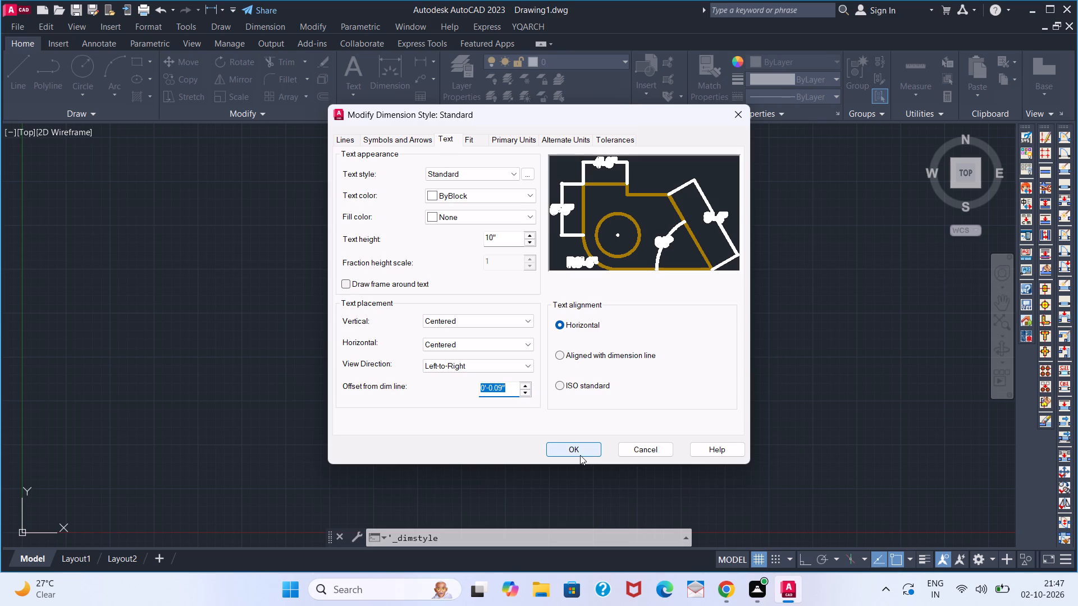
Accept the Standard dimension style changes and close the Dimension Style Manager.
click(580, 455)
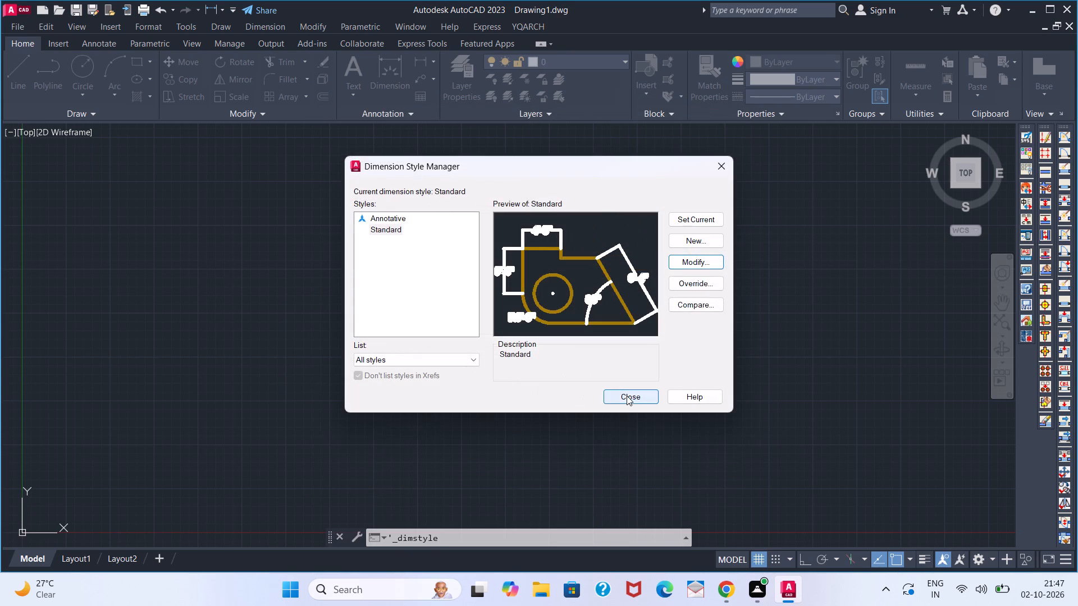
click(627, 396)
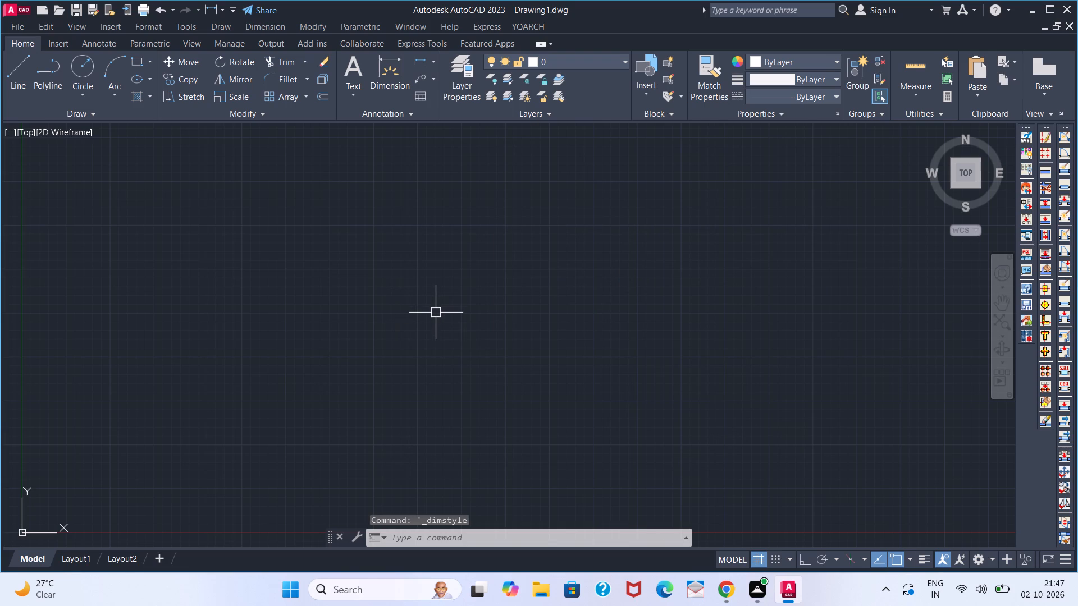
Start a line just above and to the right of the origin, with Ortho mode turned on.
key(l)
key(Return)
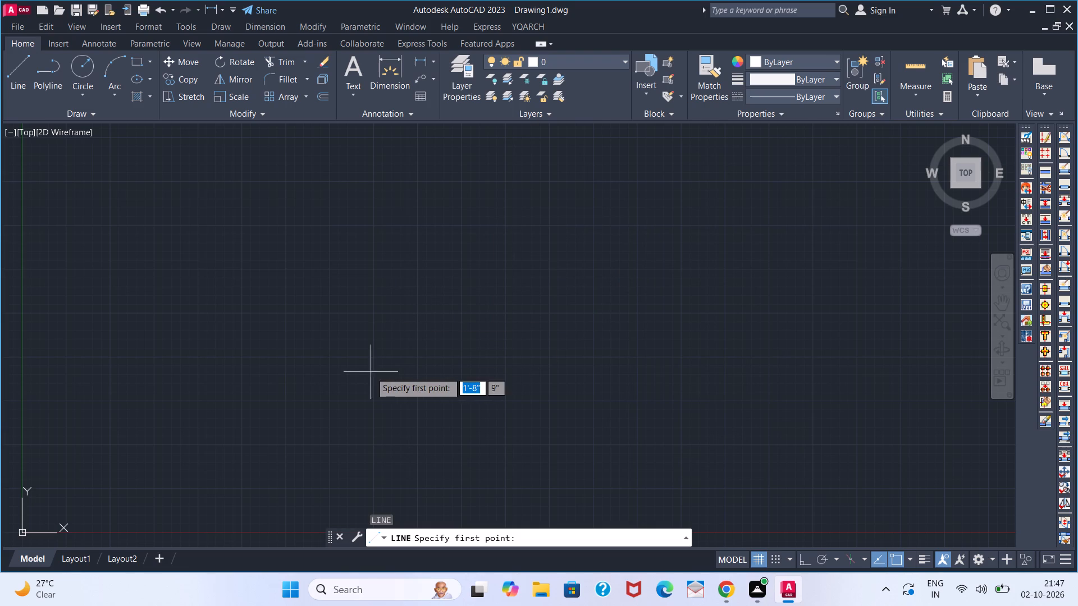
click(138, 493)
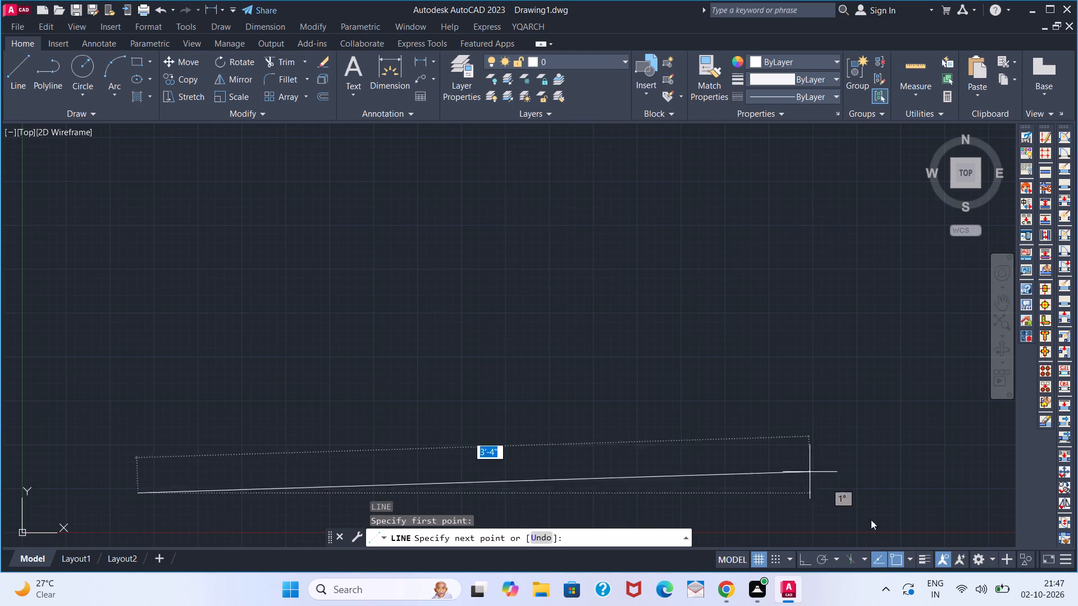
click(808, 562)
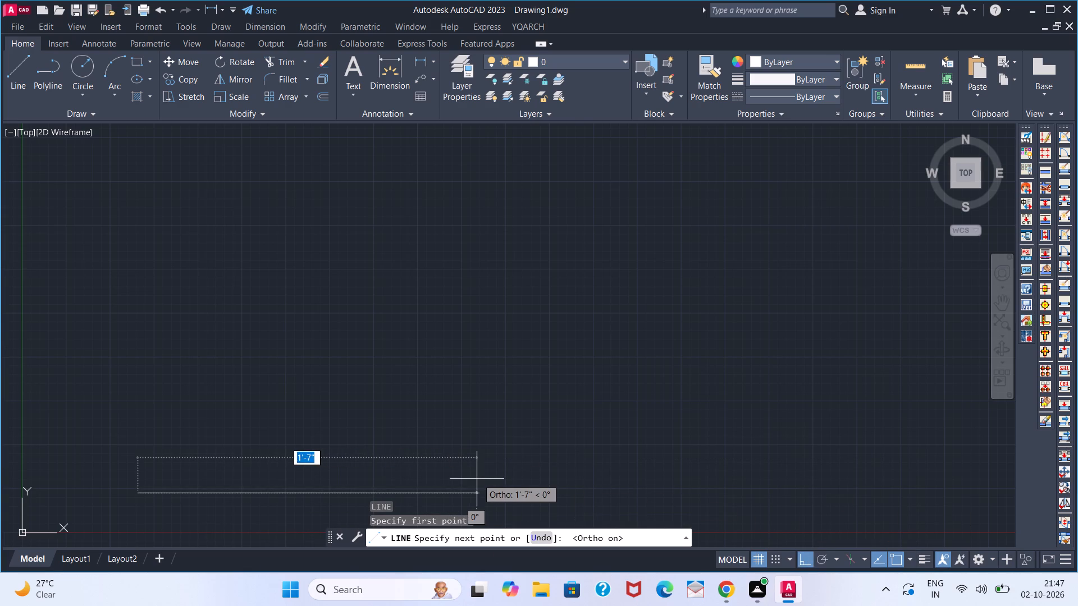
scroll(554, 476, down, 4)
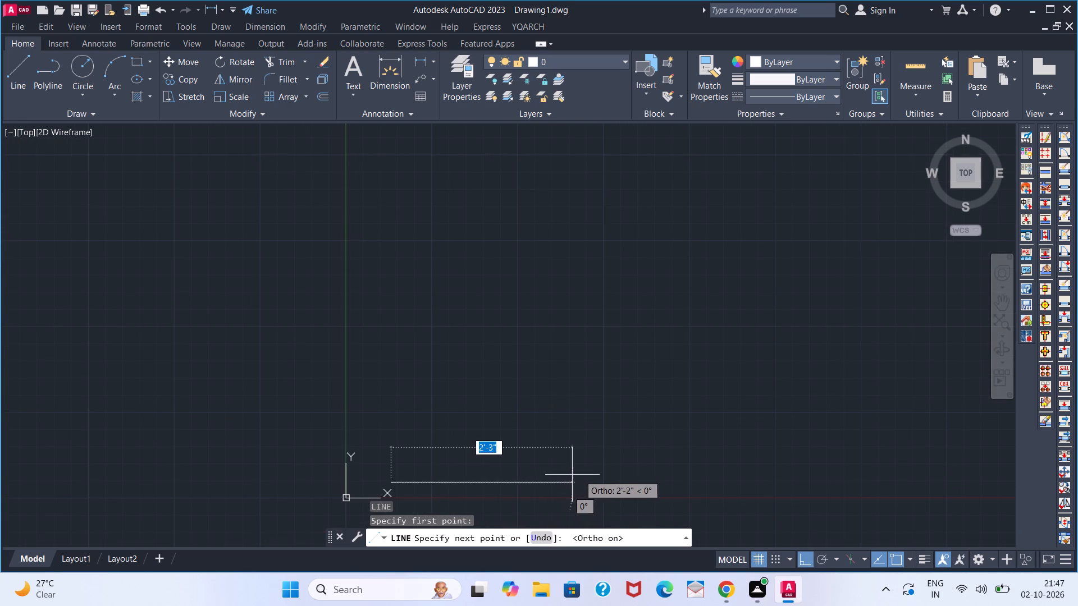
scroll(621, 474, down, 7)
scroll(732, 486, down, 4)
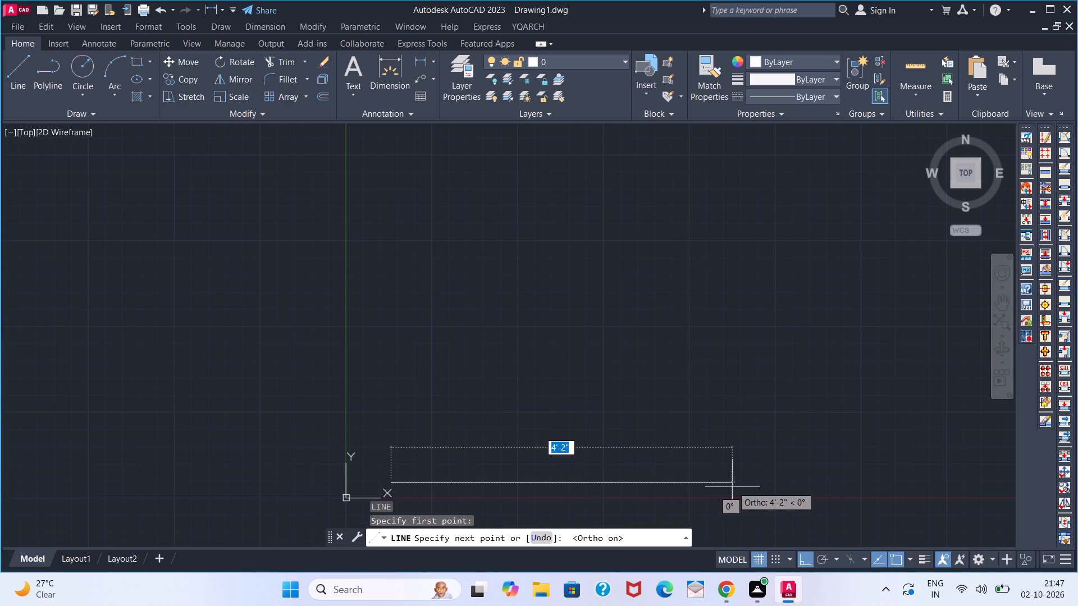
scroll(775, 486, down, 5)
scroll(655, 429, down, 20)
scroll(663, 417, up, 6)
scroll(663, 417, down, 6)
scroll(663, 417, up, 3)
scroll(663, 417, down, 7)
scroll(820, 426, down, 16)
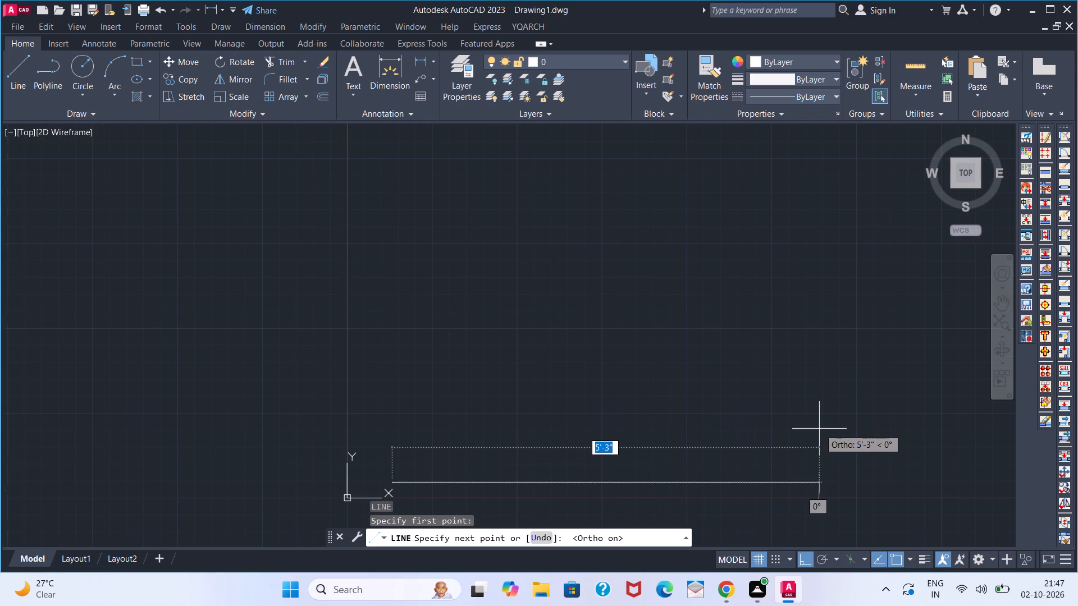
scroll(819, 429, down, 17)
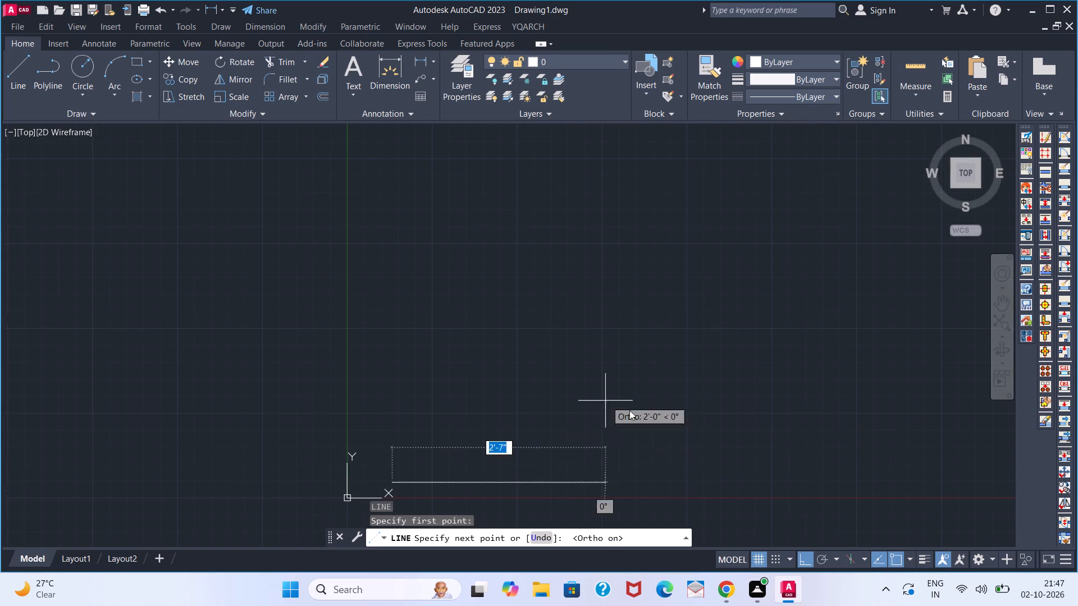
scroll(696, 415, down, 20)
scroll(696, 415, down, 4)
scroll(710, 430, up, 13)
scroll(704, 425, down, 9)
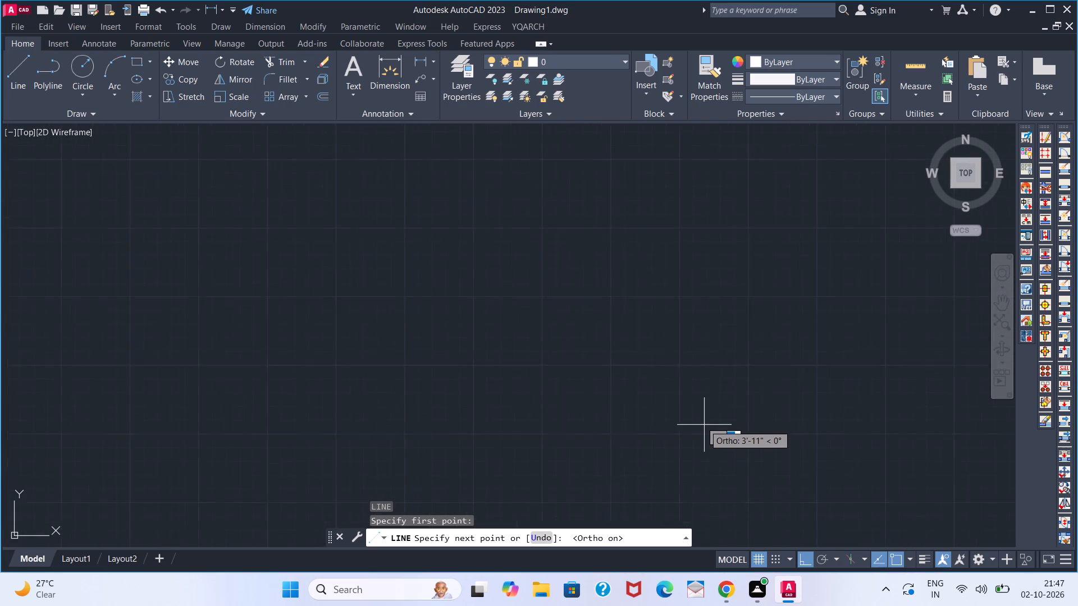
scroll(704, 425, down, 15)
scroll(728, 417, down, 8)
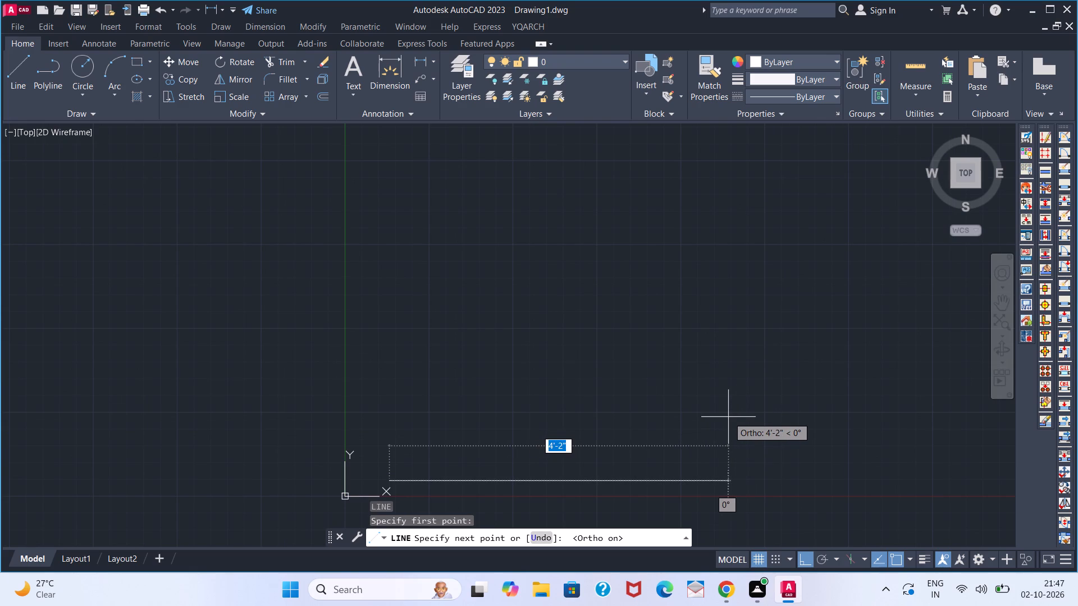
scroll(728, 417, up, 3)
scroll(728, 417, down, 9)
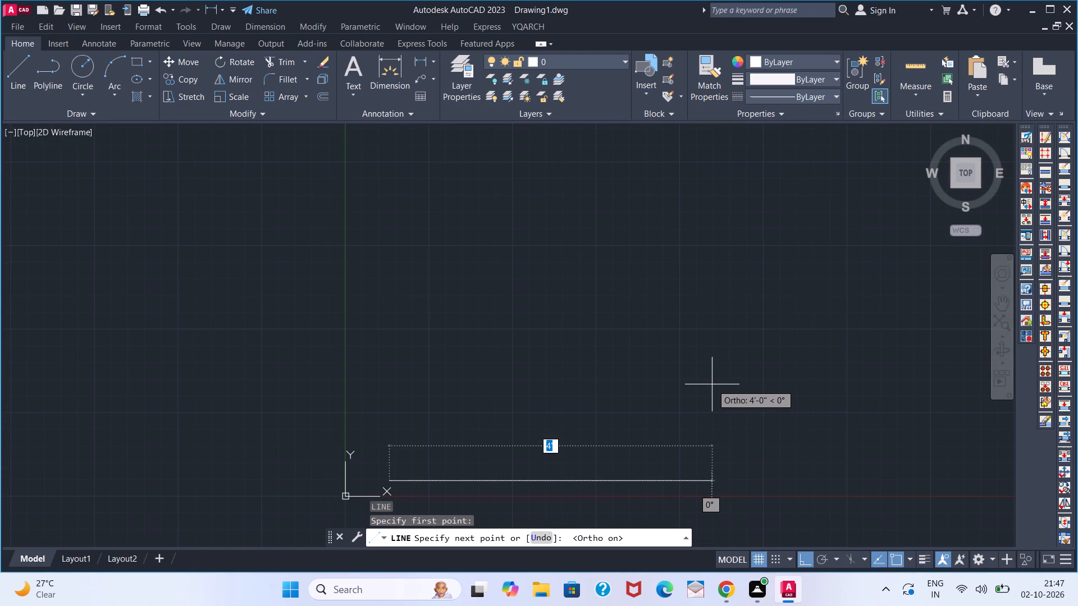
Switch to the WhatsApp browser window to consult the reference floor plan.
key(alt+Tab)
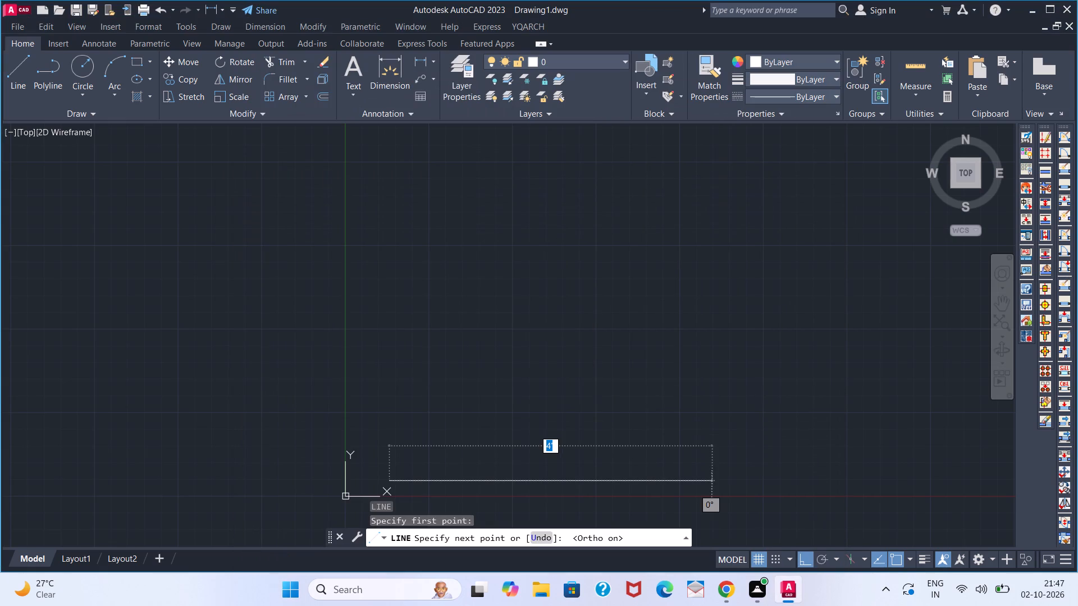
key(alt+Tab)
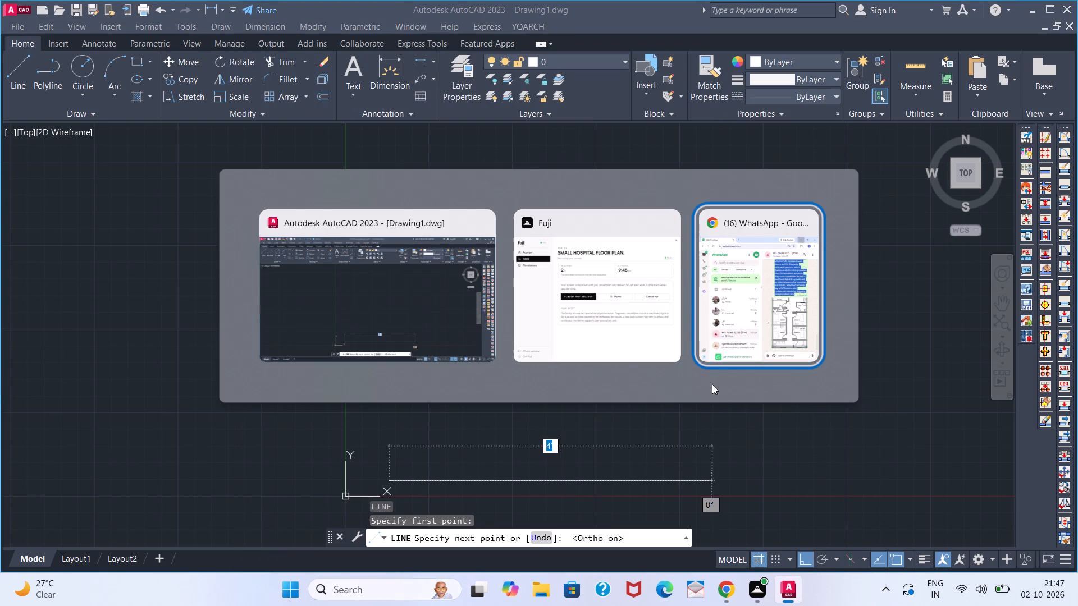
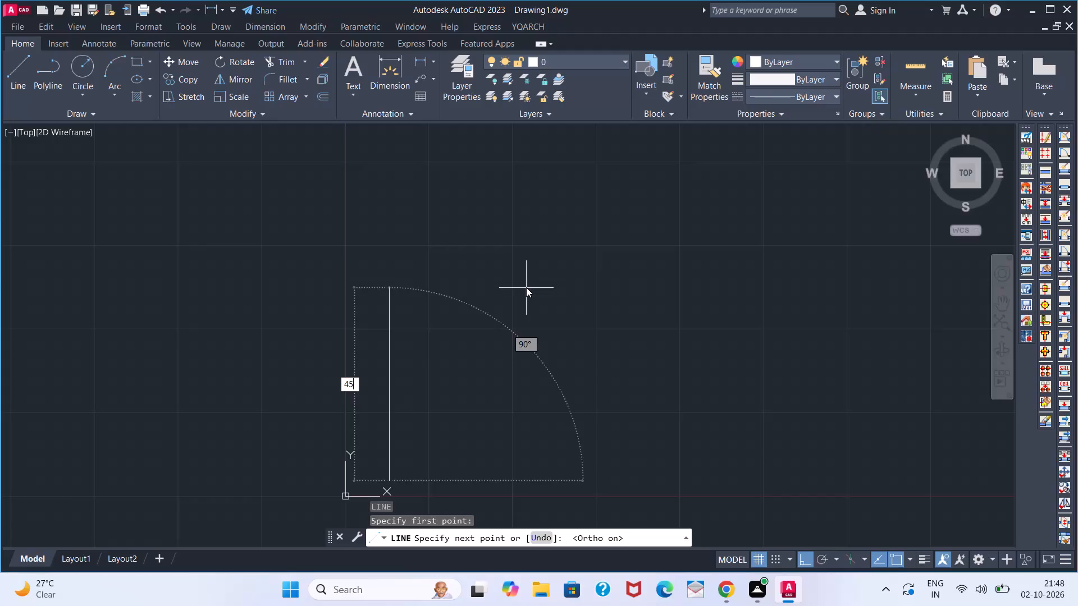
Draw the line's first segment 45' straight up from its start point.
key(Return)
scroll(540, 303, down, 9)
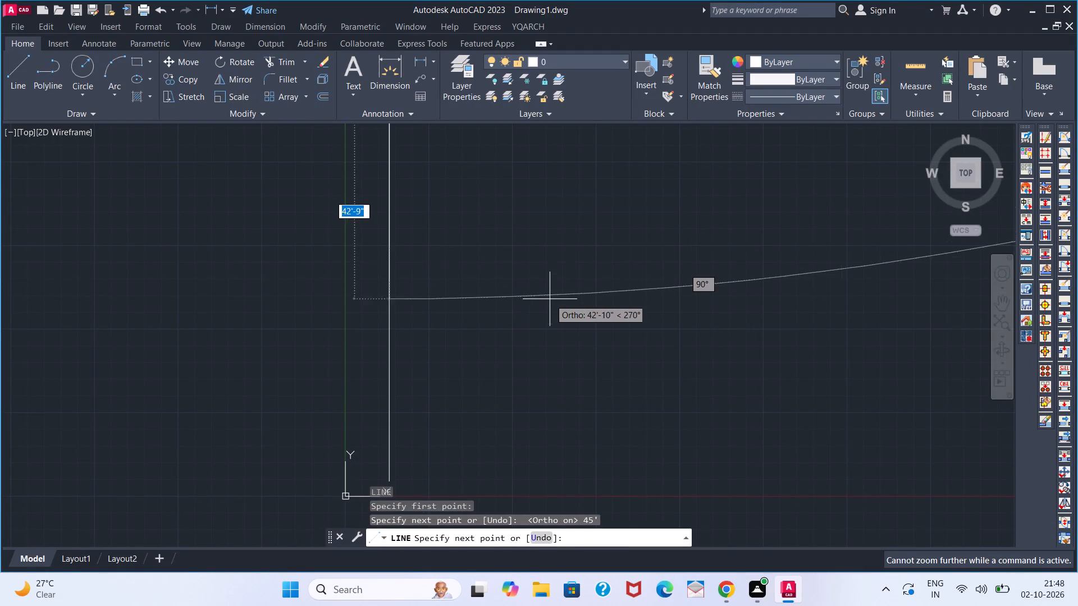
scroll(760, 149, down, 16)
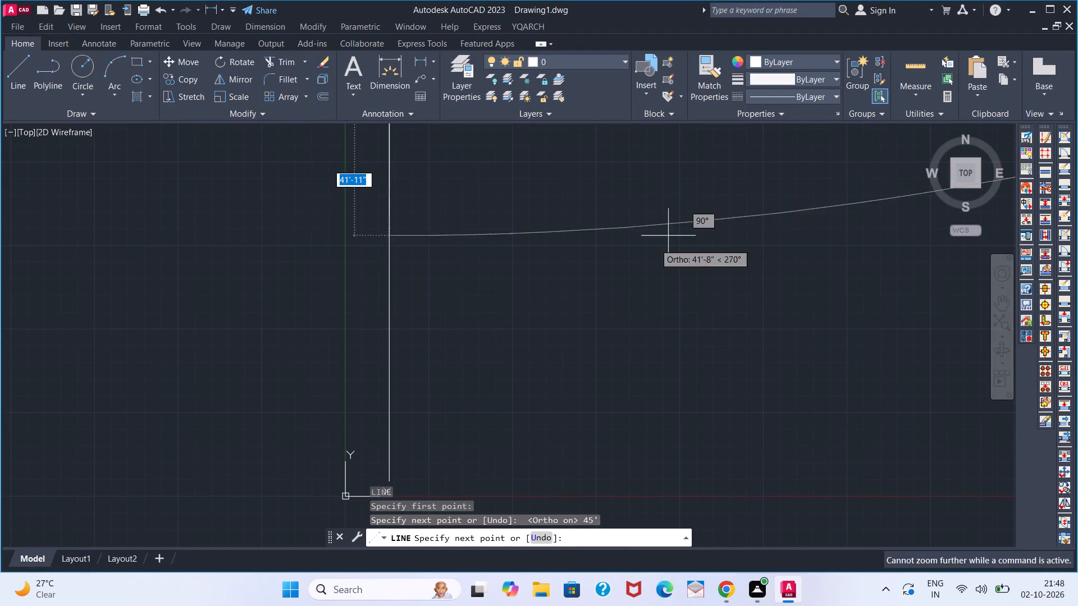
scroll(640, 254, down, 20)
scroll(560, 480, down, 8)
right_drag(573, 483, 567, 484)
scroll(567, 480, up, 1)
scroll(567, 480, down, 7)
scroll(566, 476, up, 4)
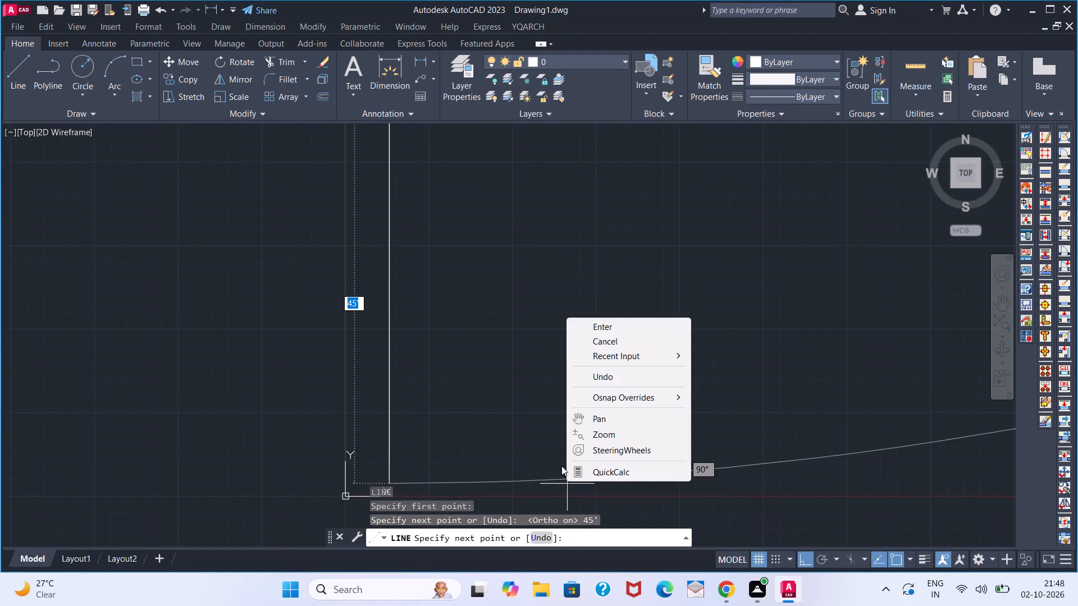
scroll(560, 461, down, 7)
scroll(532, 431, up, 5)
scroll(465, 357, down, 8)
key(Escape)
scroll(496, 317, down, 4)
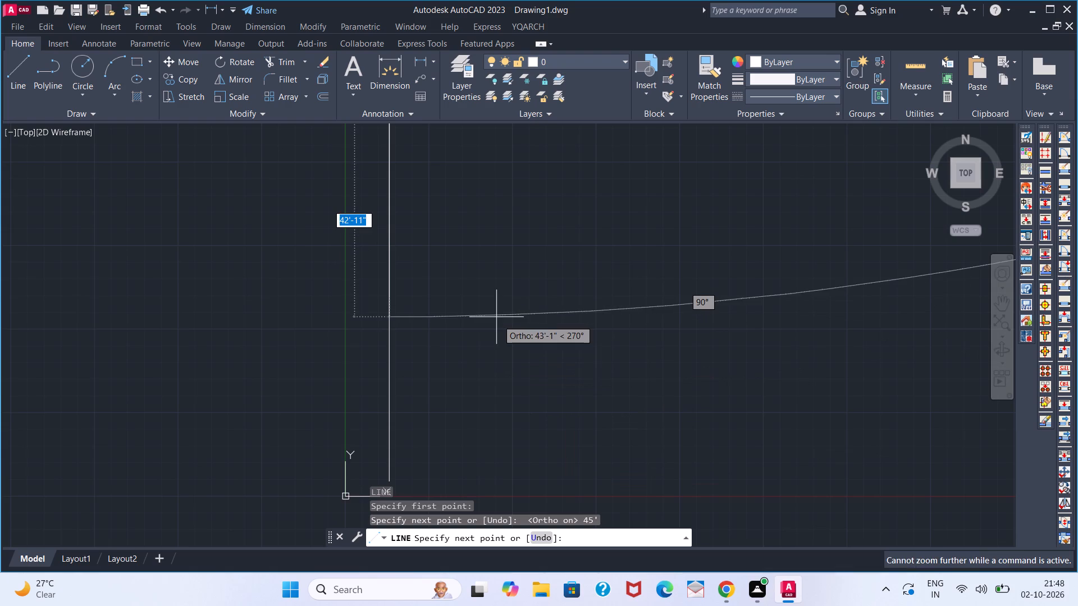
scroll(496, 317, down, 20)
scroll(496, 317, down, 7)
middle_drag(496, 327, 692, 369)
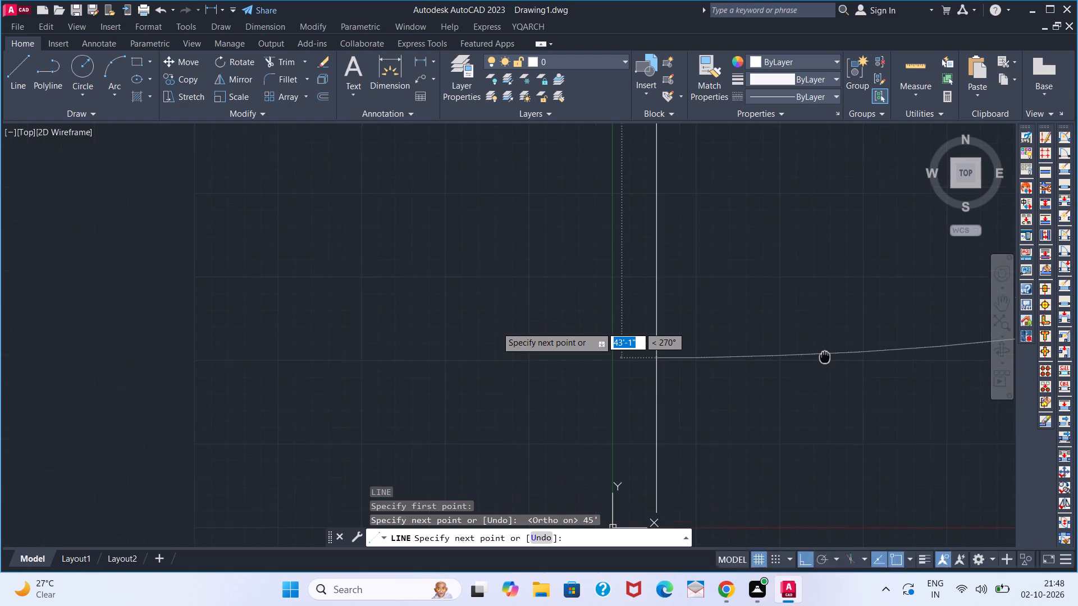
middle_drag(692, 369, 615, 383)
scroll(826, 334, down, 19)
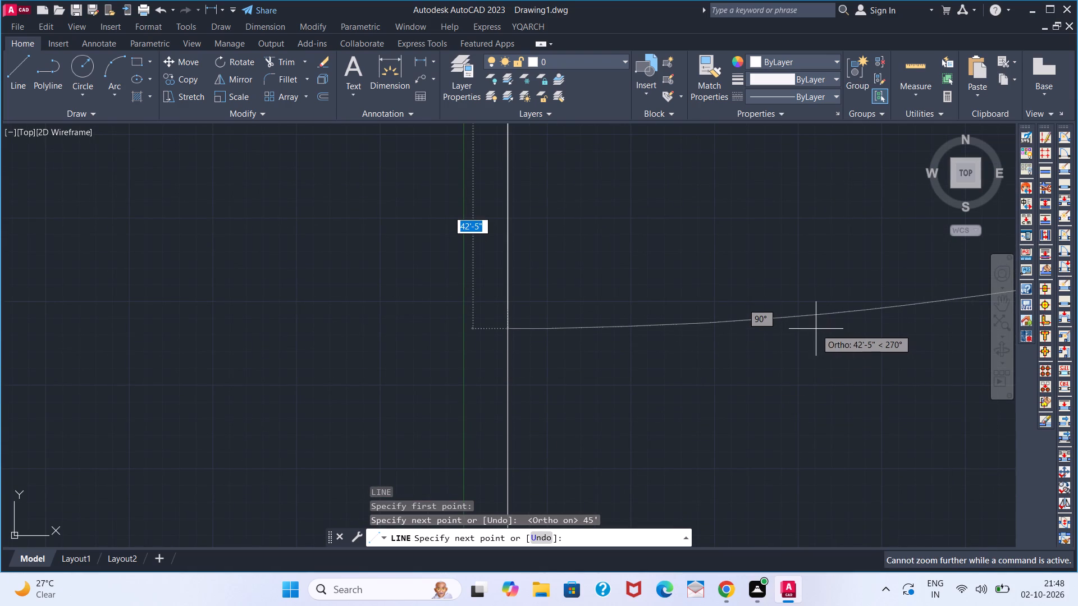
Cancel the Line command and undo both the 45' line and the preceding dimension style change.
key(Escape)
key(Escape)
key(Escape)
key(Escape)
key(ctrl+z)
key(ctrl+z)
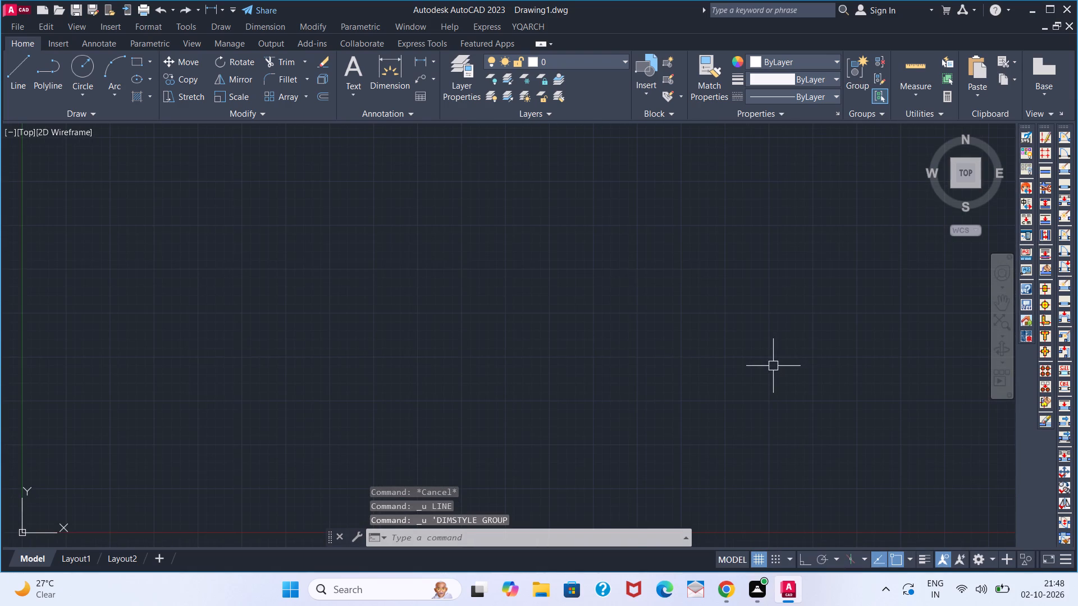
Use Zoom All to fit the full drawing limits in view.
scroll(771, 374, down, 17)
scroll(707, 373, down, 7)
scroll(708, 373, down, 20)
scroll(708, 373, down, 17)
scroll(715, 369, up, 16)
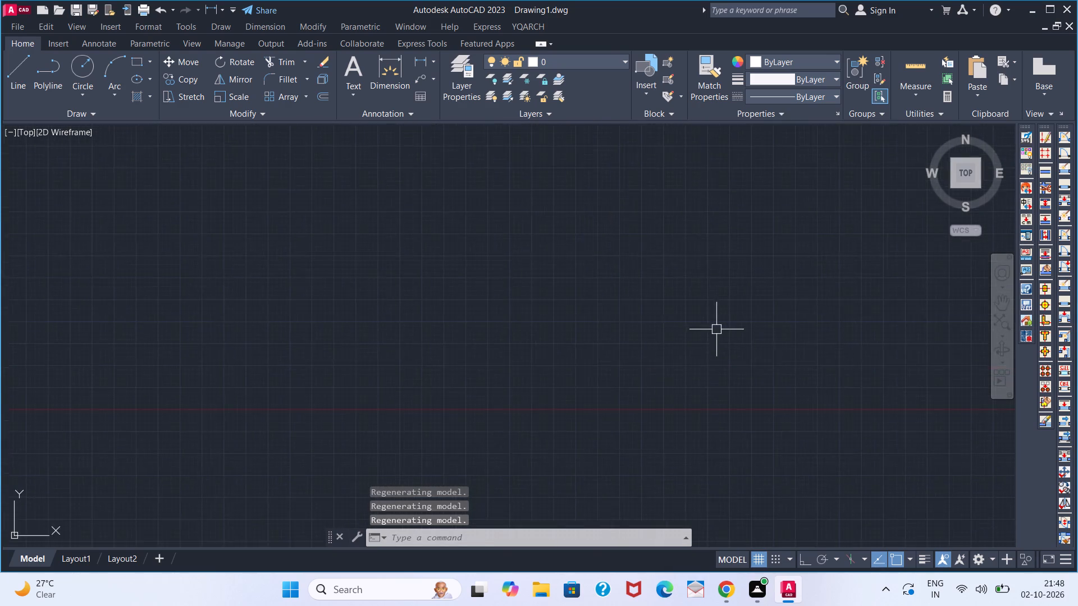
scroll(715, 323, up, 1)
middle_drag(699, 326, 557, 430)
scroll(574, 393, down, 7)
key(z)
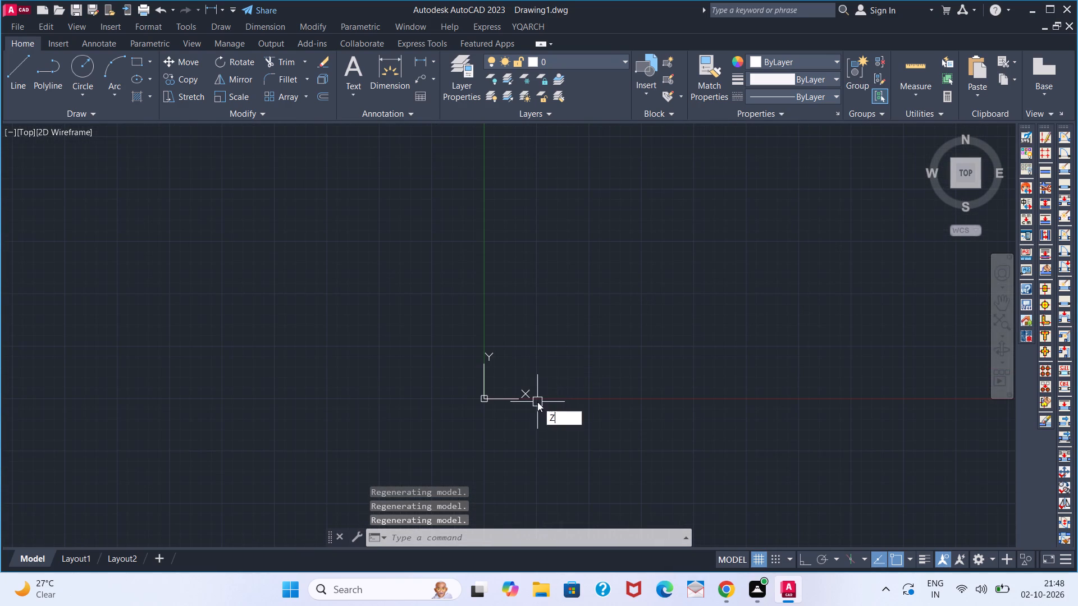
key(Return)
key(a)
key(Return)
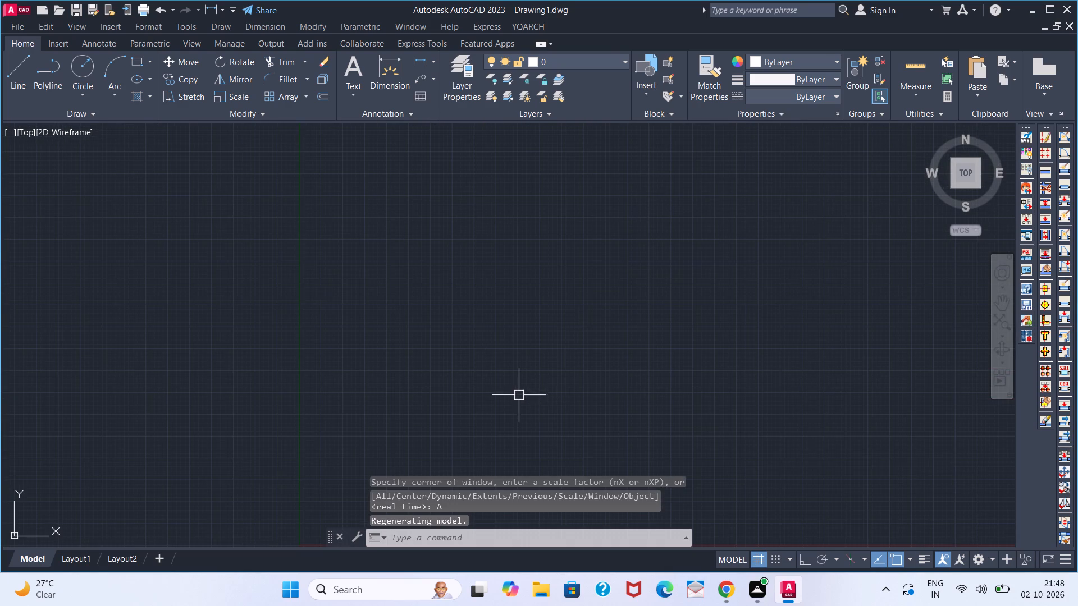
With Ortho on, draw a closed rectangular outline of lines 35' wide and 46' high, up and to the right of the origin.
key(l)
key(space)
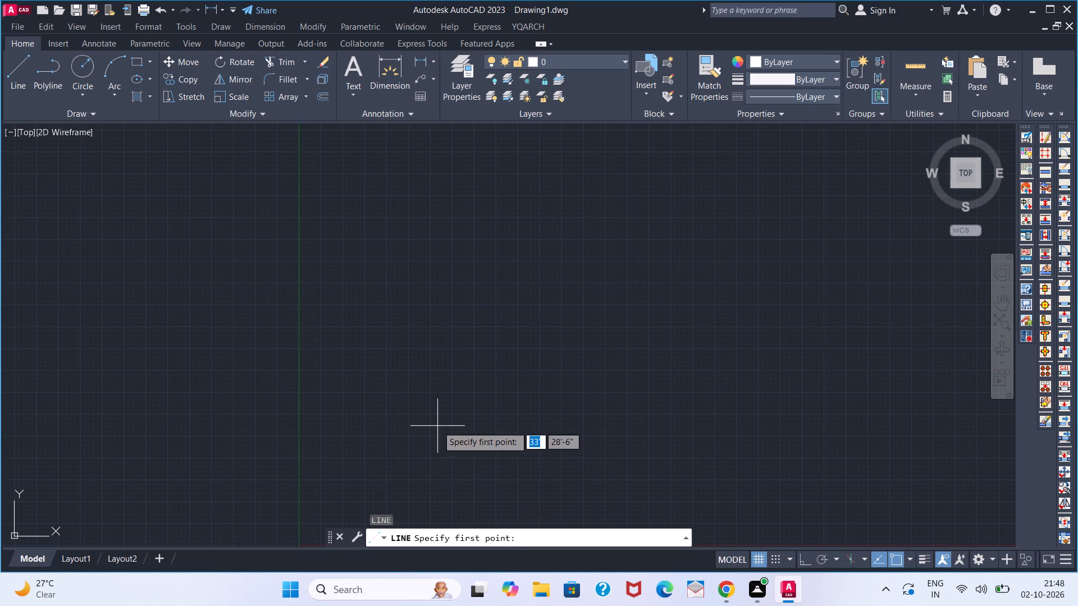
drag(349, 440, 355, 440)
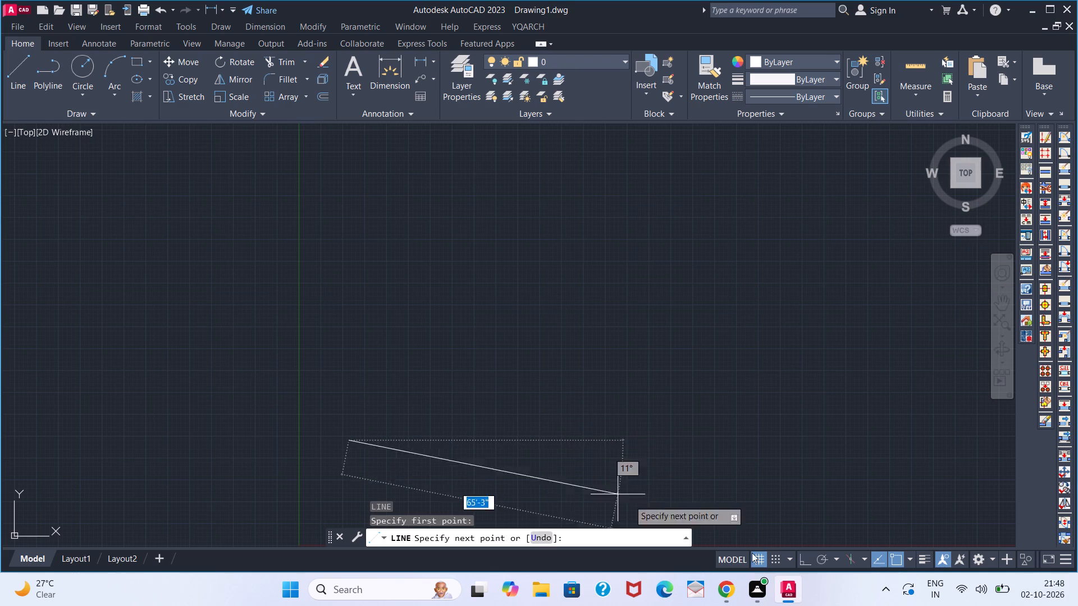
click(805, 563)
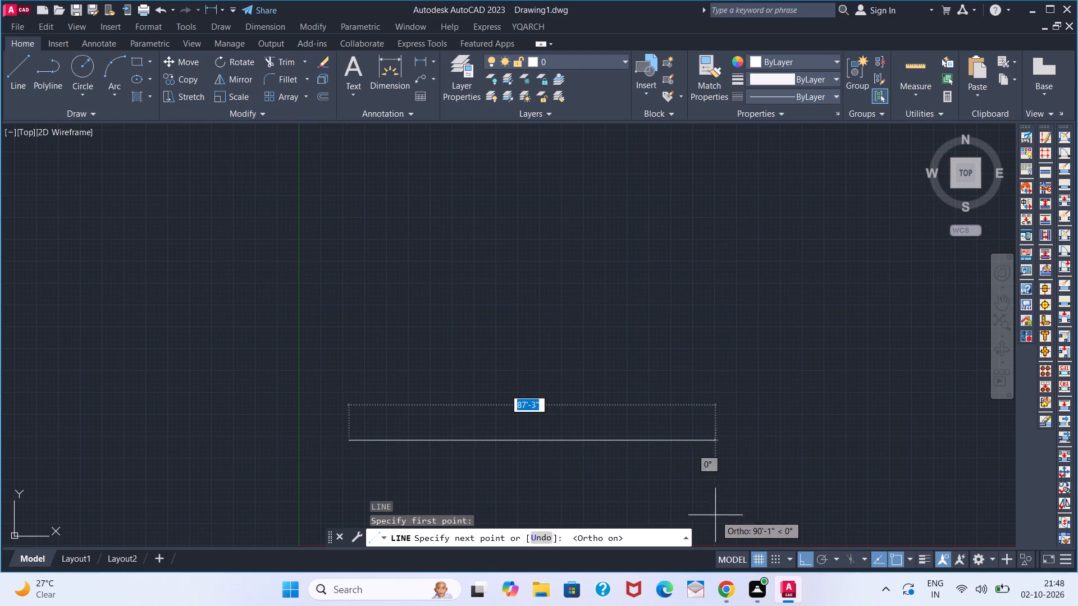
text(45)
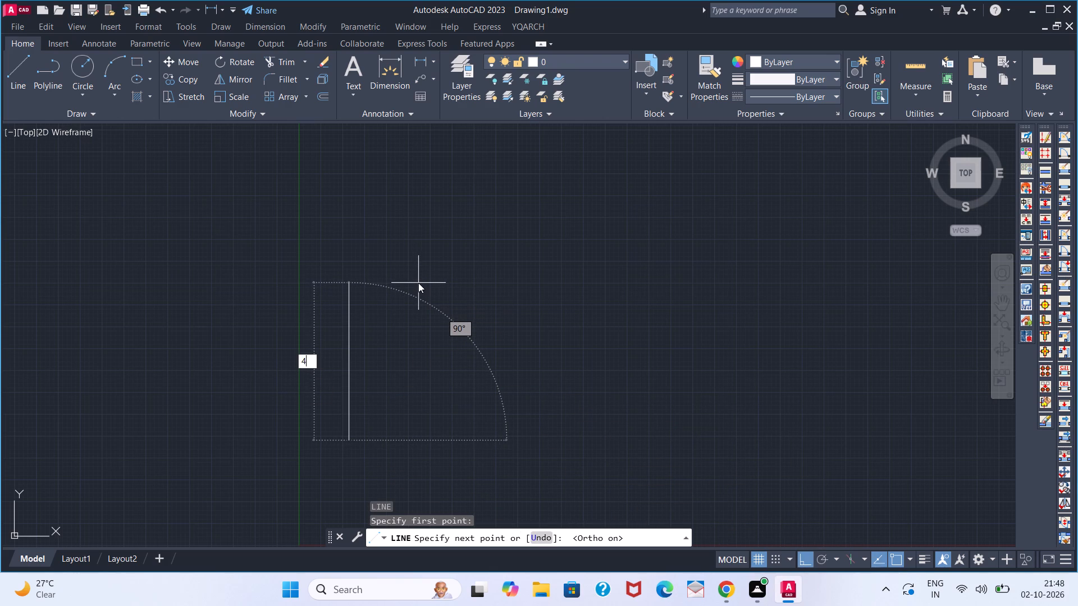
key(BackSpace)
text(6')
key(Return)
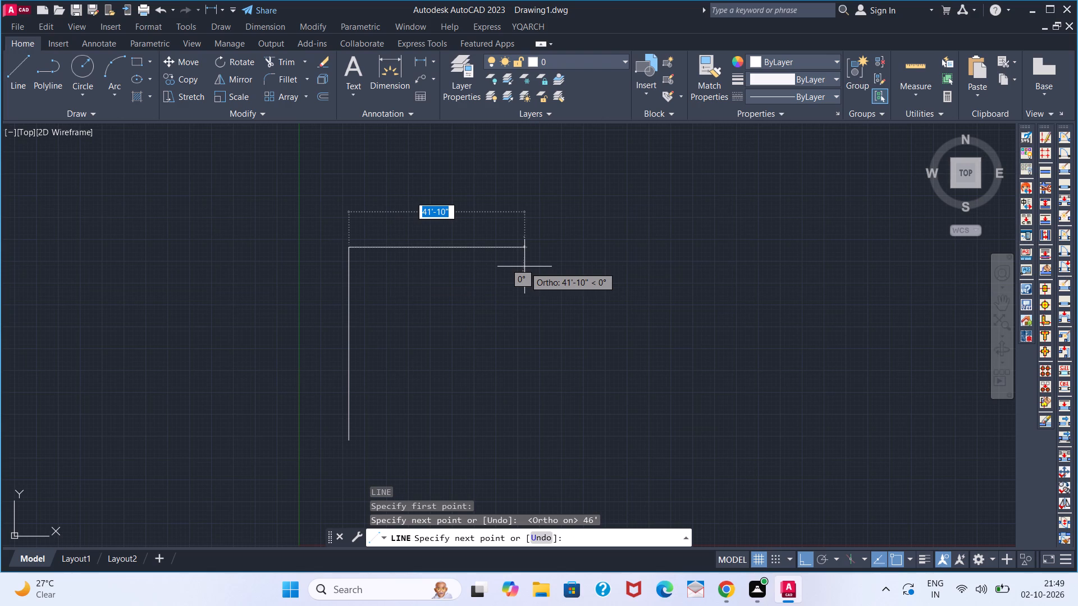
text(35')
key(Return)
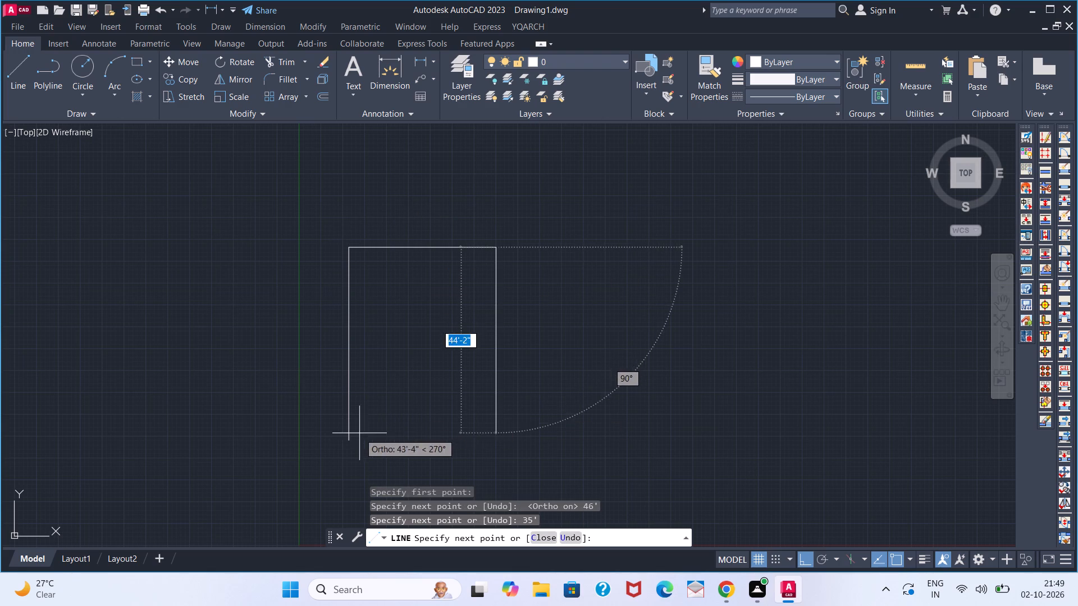
click(499, 441)
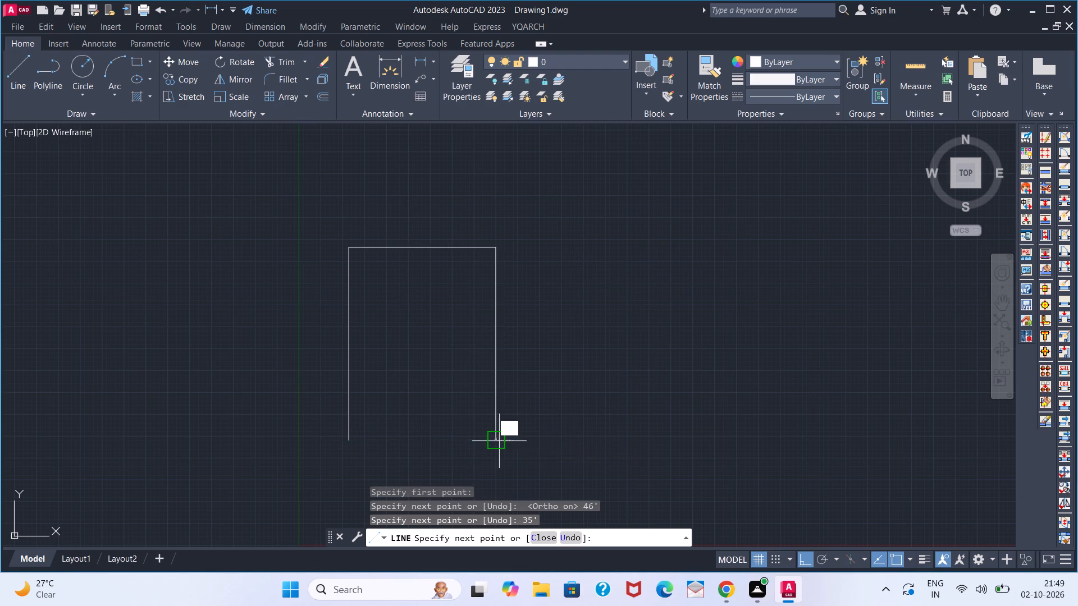
click(342, 442)
text(V)
key(space)
key(space)
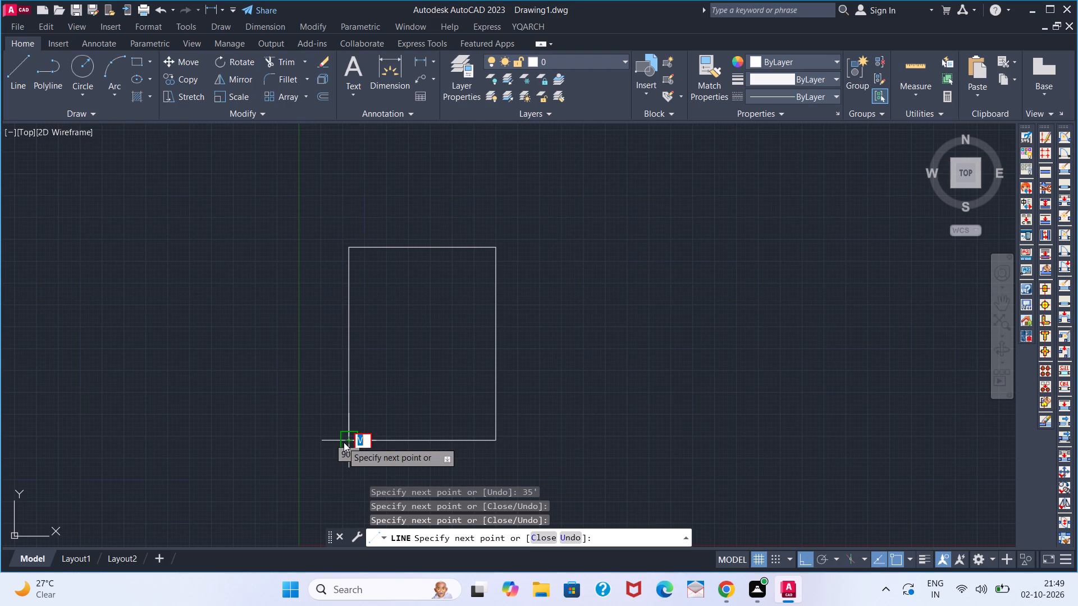
key(Escape)
key(space)
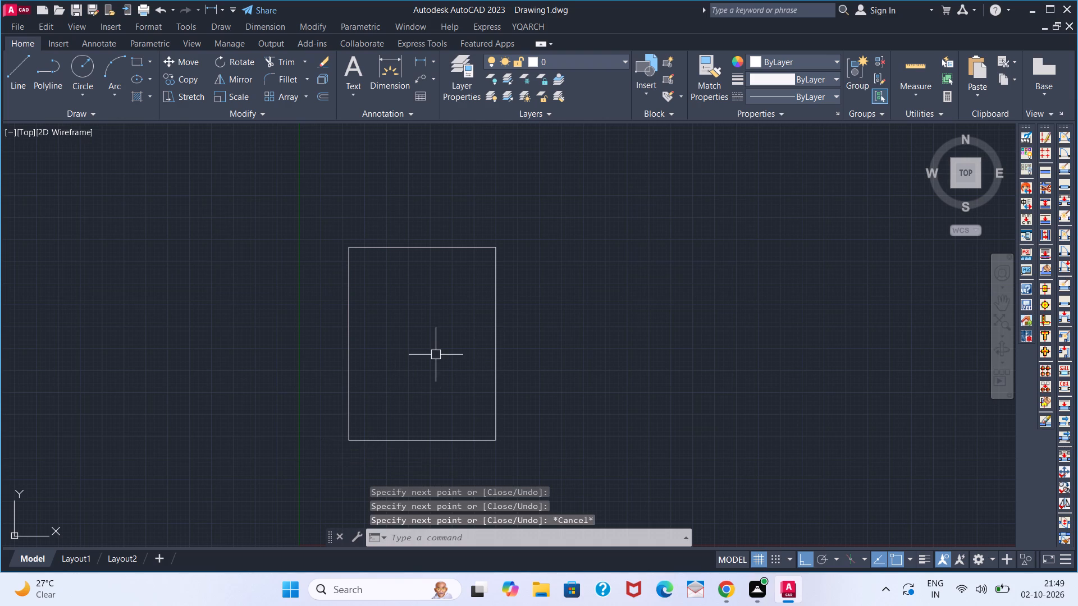
Offset all four sides of the rectangle 9" inward to form the outer wall thickness.
key(o)
key(Return)
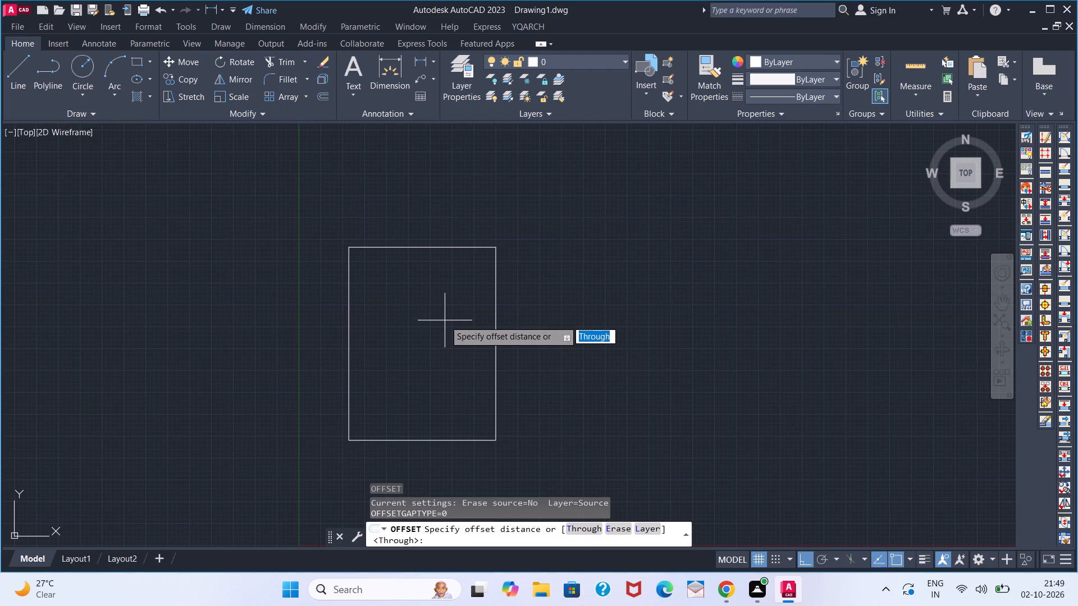
key(6)
key(BackSpace)
key(9)
key(Return)
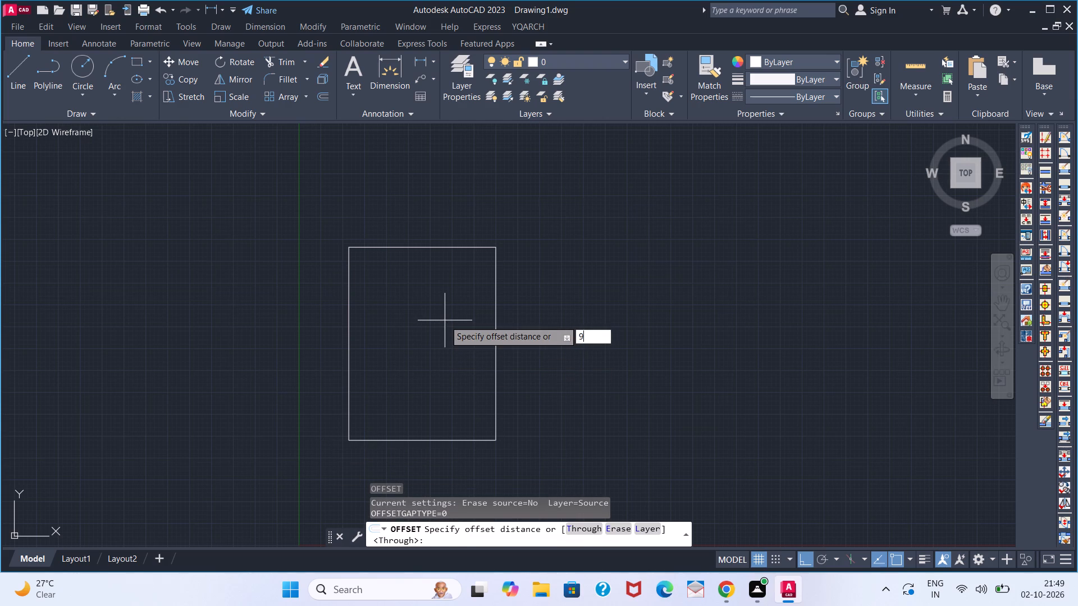
scroll(445, 320, up, 3)
scroll(434, 268, down, 3)
click(455, 204)
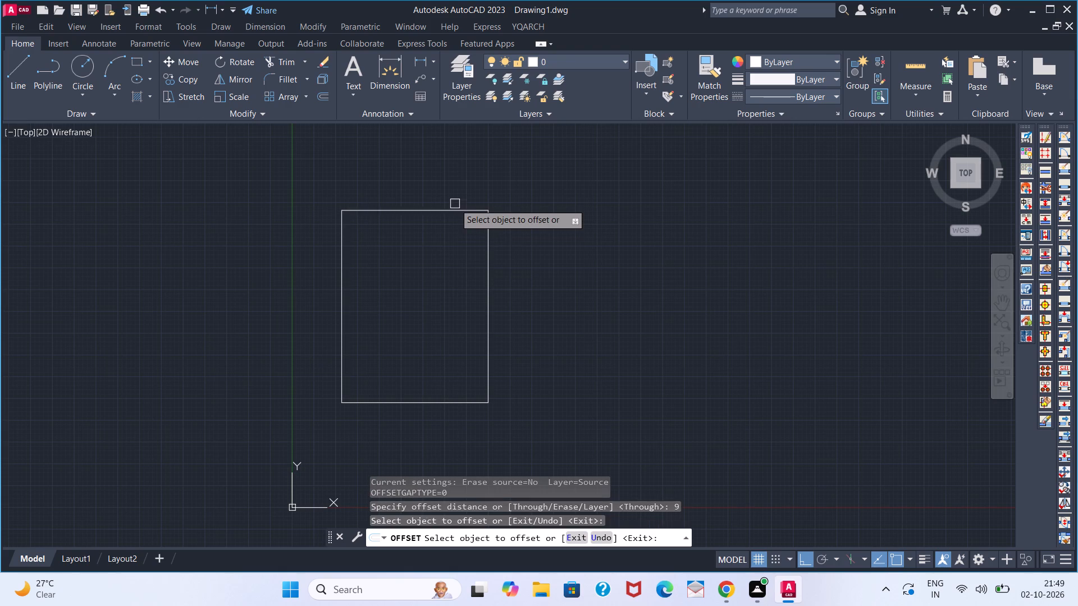
click(452, 209)
click(447, 256)
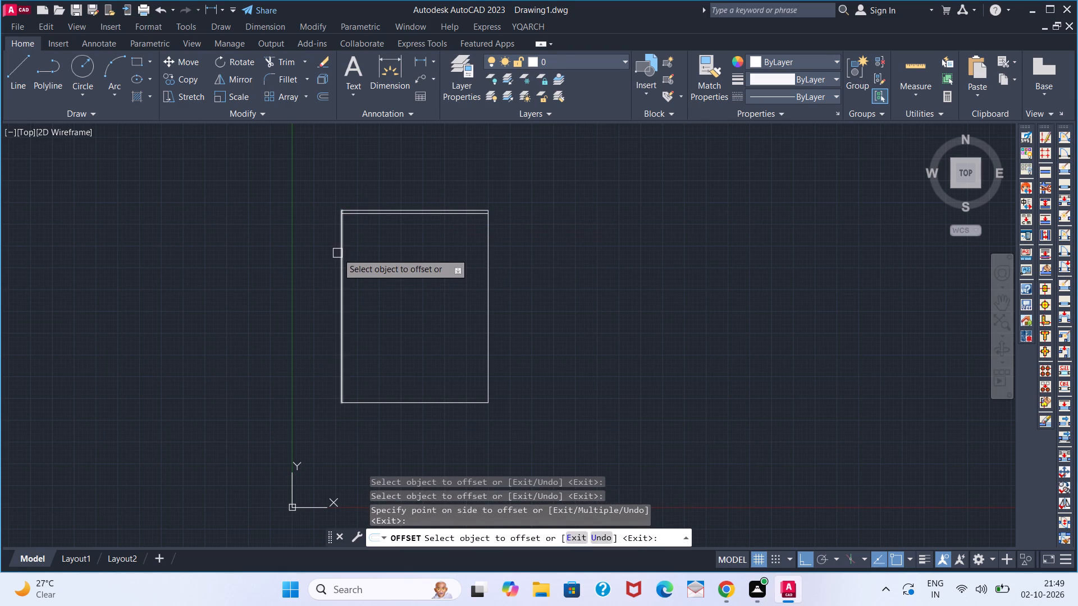
click(348, 257)
click(345, 257)
click(399, 257)
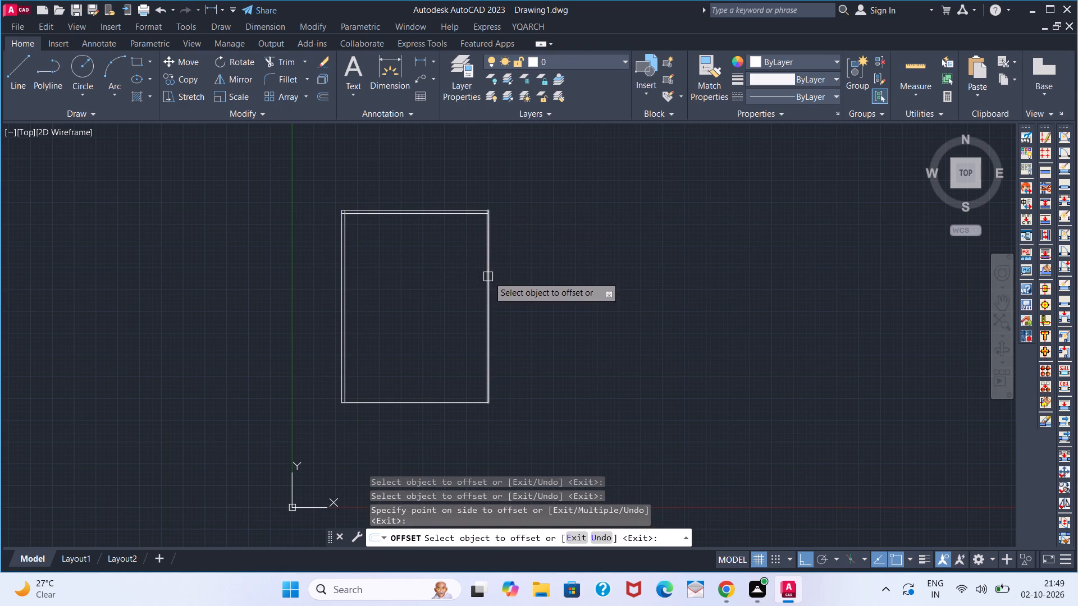
click(488, 277)
click(443, 279)
click(447, 404)
click(455, 329)
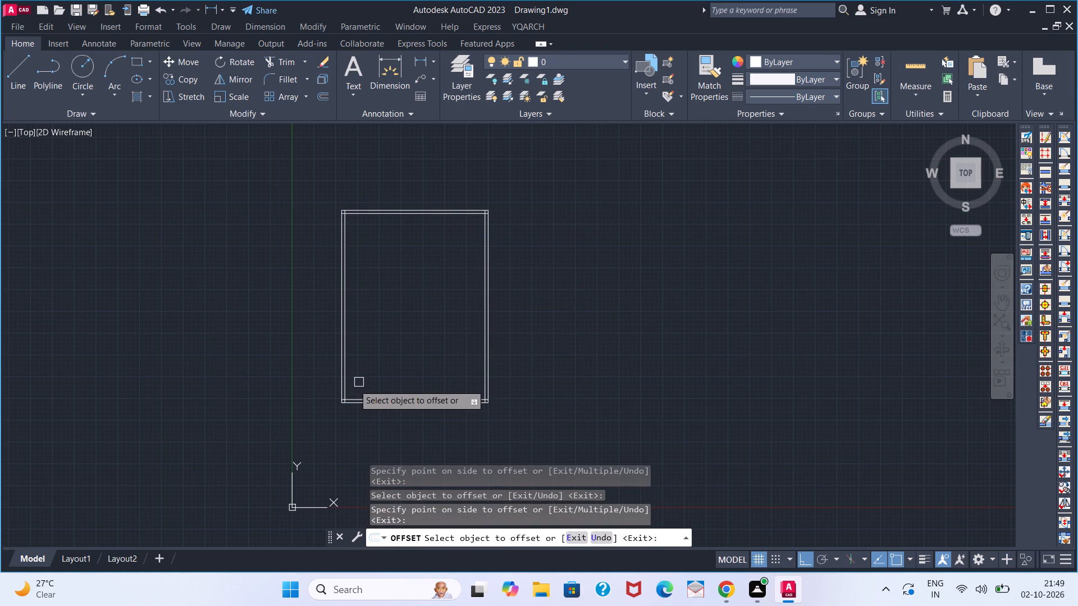
scroll(351, 388, up, 3)
key(space)
Trim the overlapping inner wall line ends at the two lower corners of the rectangle.
key(t)
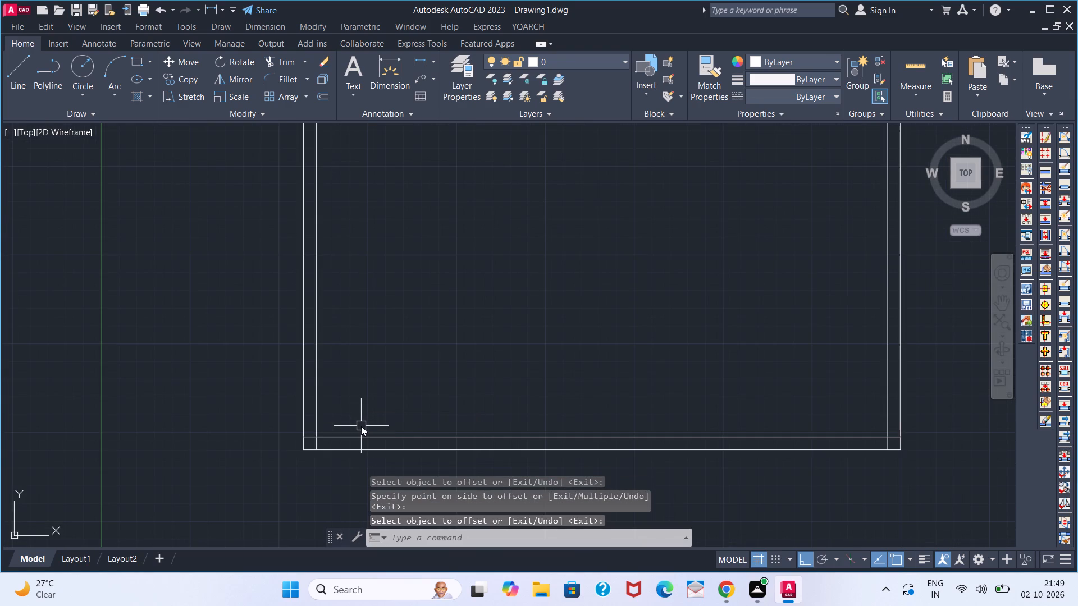
text(R)
key(space)
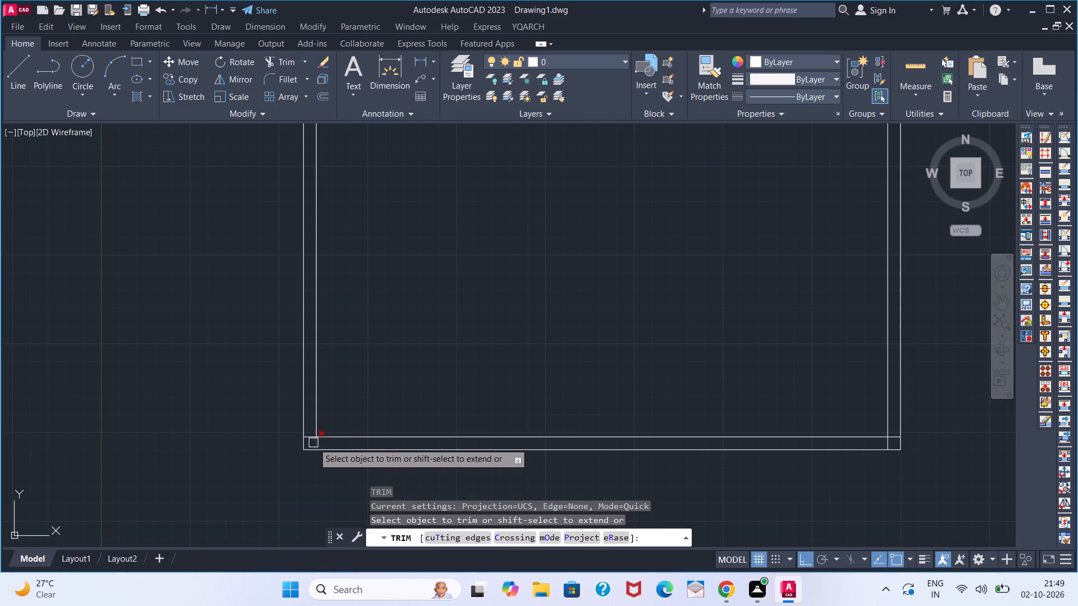
click(313, 443)
click(311, 439)
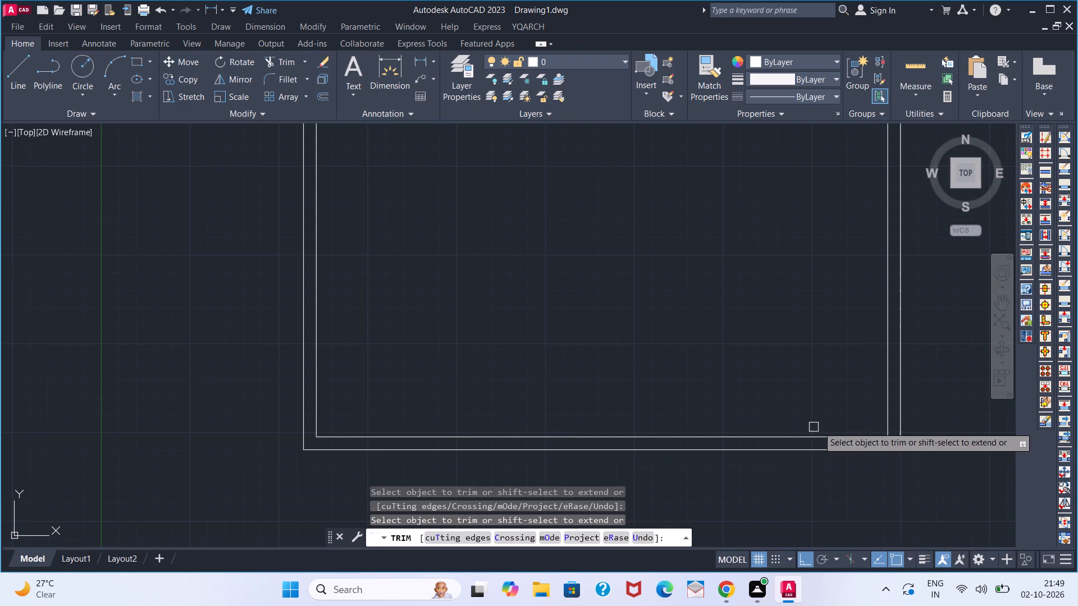
scroll(902, 440, up, 2)
click(866, 448)
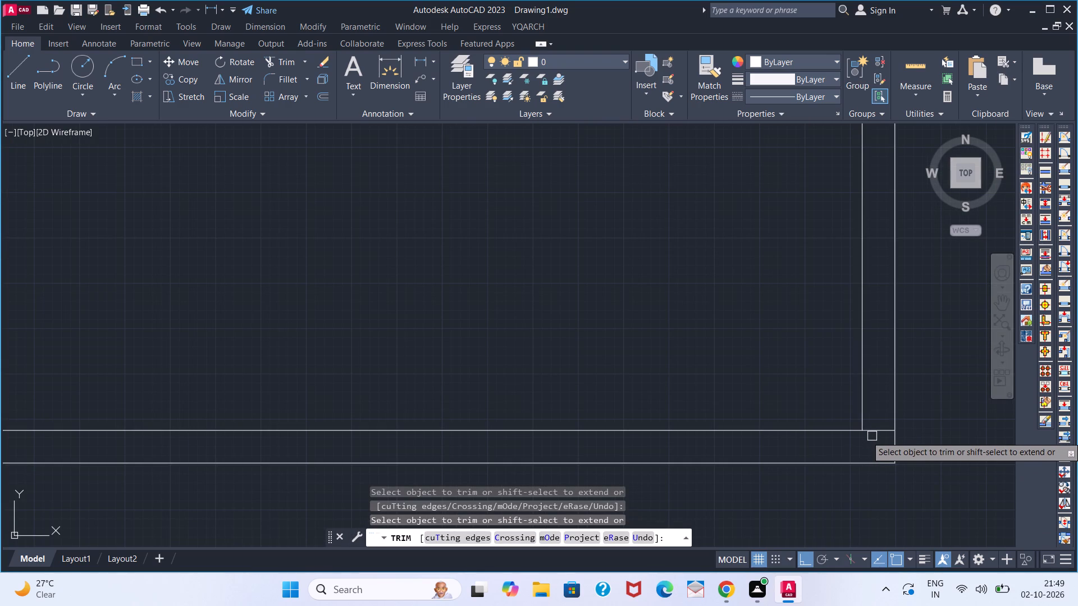
click(873, 434)
Trim the overlapping inner wall line ends at the two upper corners of the rectangle.
scroll(721, 352, down, 5)
middle_drag(656, 209, 656, 261)
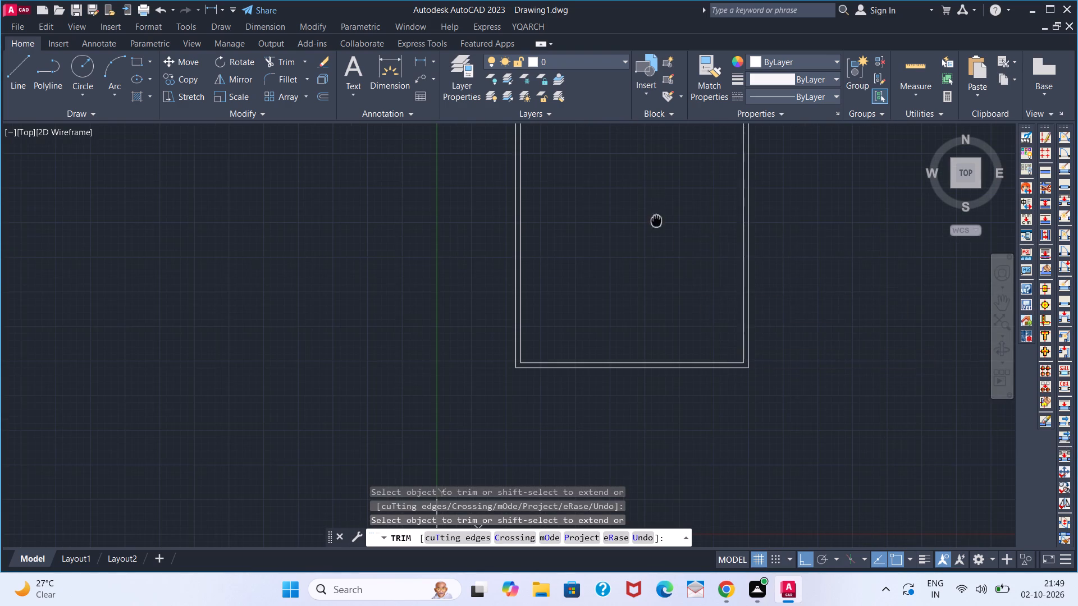
middle_drag(656, 261, 656, 446)
scroll(656, 446, down, 1)
scroll(602, 364, up, 4)
scroll(547, 345, up, 4)
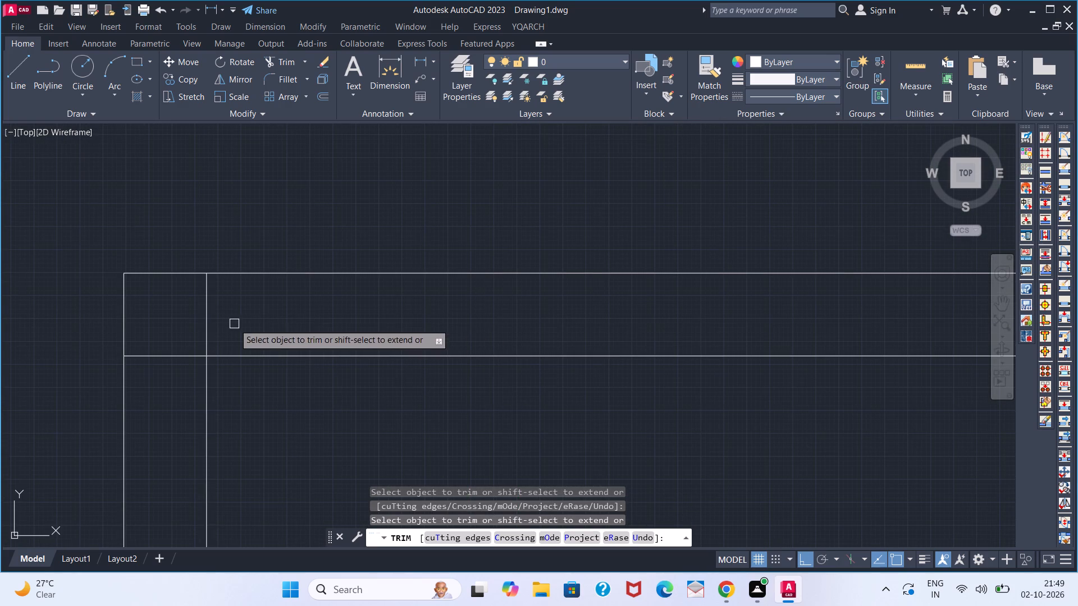
click(207, 313)
click(172, 355)
scroll(619, 426, down, 4)
middle_drag(851, 420, 331, 343)
scroll(924, 325, up, 3)
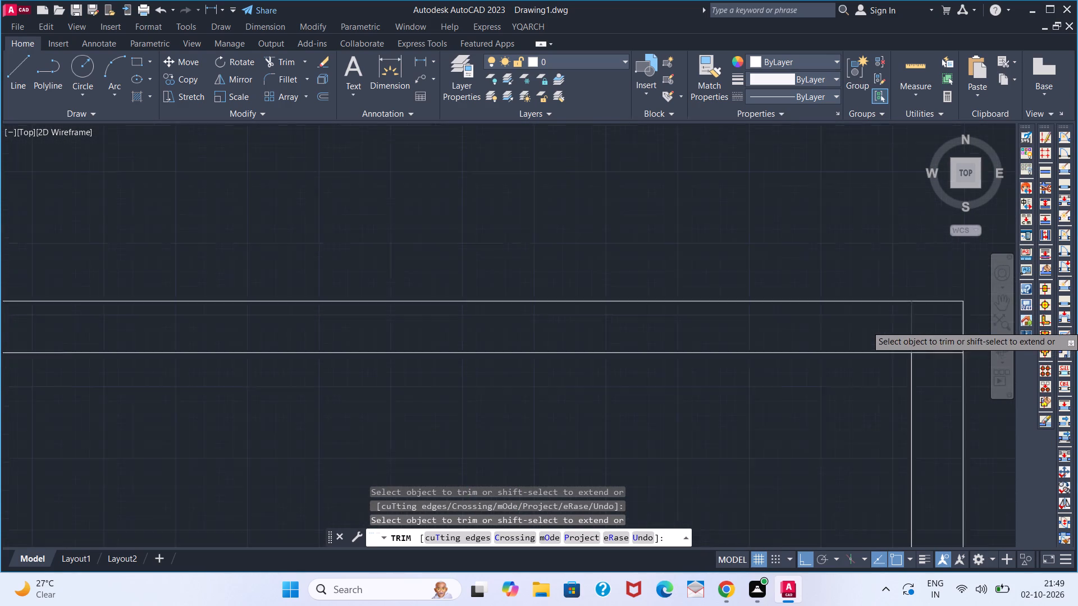
click(899, 328)
click(943, 370)
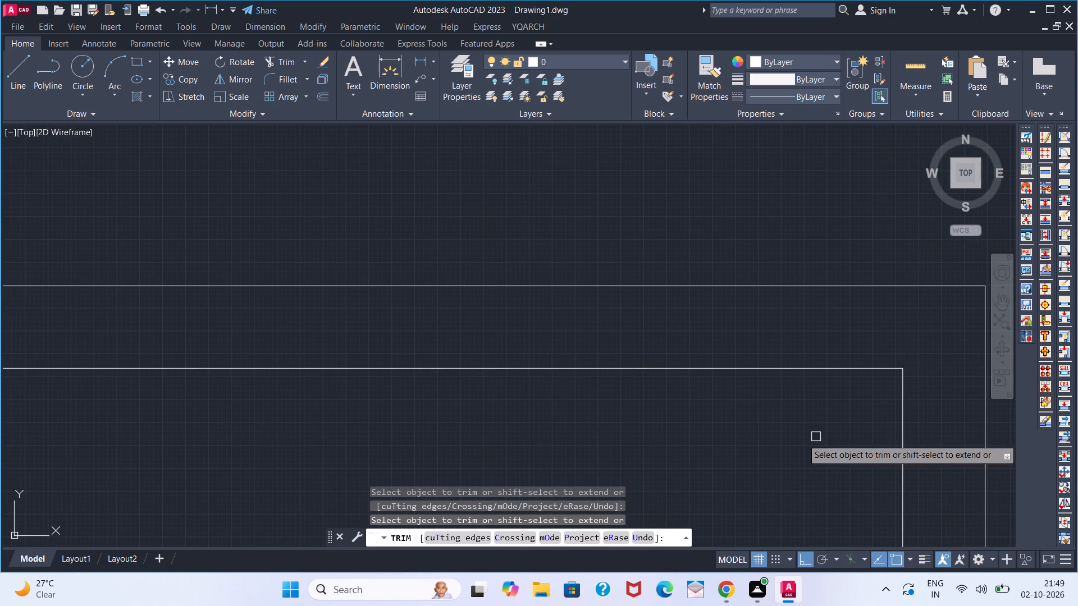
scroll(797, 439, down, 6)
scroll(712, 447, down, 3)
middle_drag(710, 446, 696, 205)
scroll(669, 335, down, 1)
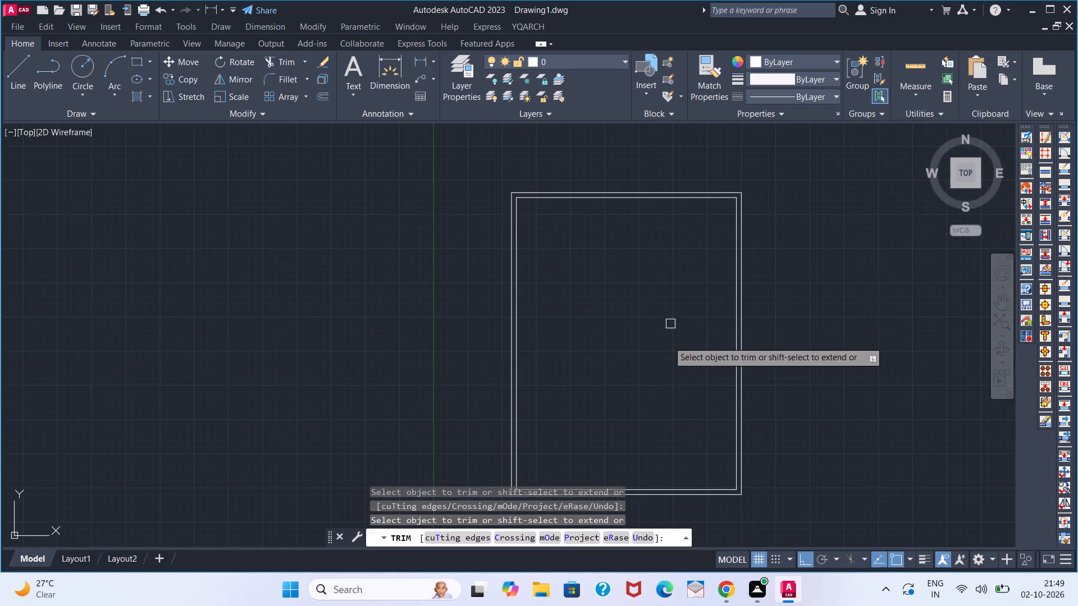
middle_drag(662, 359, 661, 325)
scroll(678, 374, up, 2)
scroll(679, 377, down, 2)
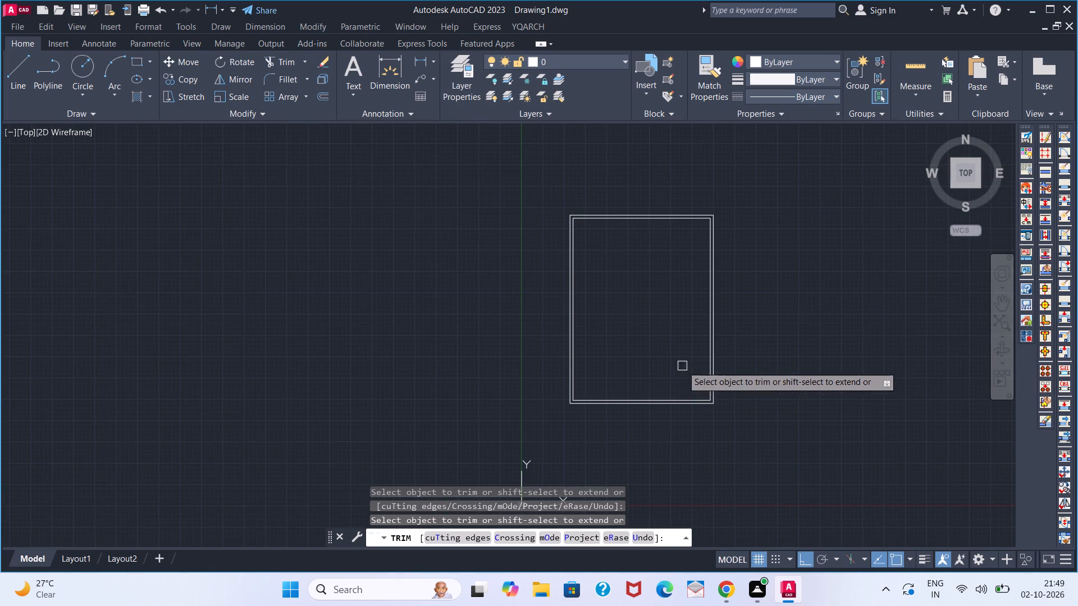
Offset the bottom inner wall line 6' upward, and that copy another 6" upward, to form a horizontal partition wall.
middle_drag(682, 366, 677, 387)
key(space)
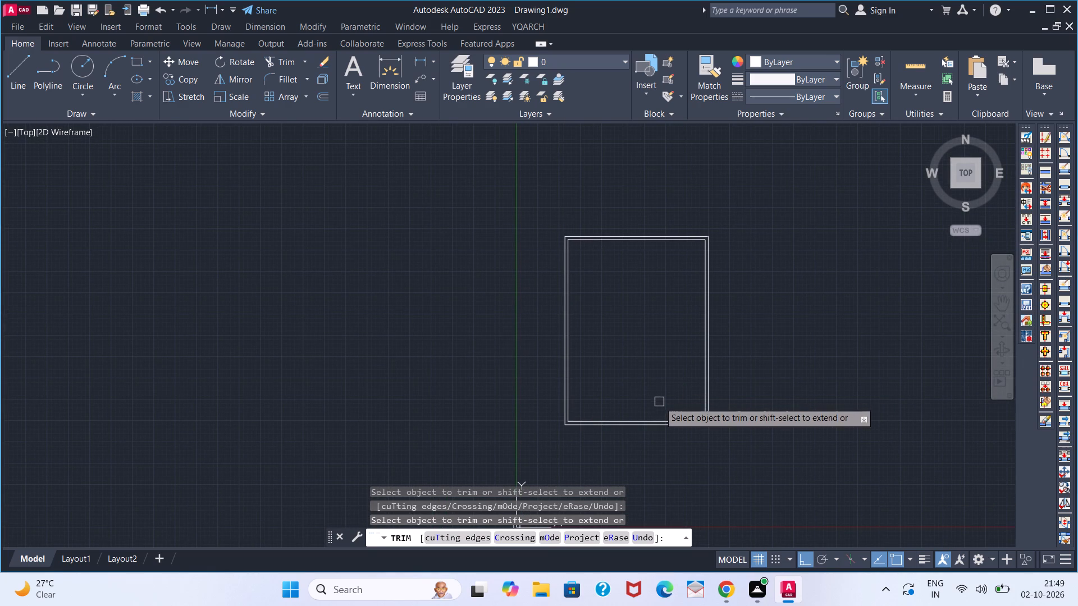
scroll(660, 419, up, 2)
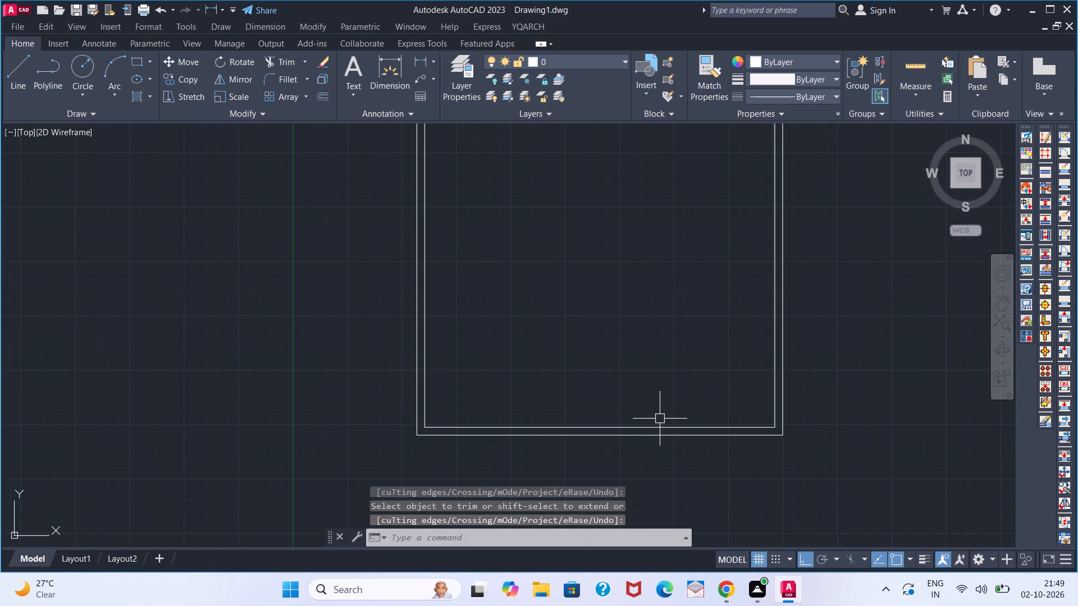
scroll(661, 420, down, 2)
key(o)
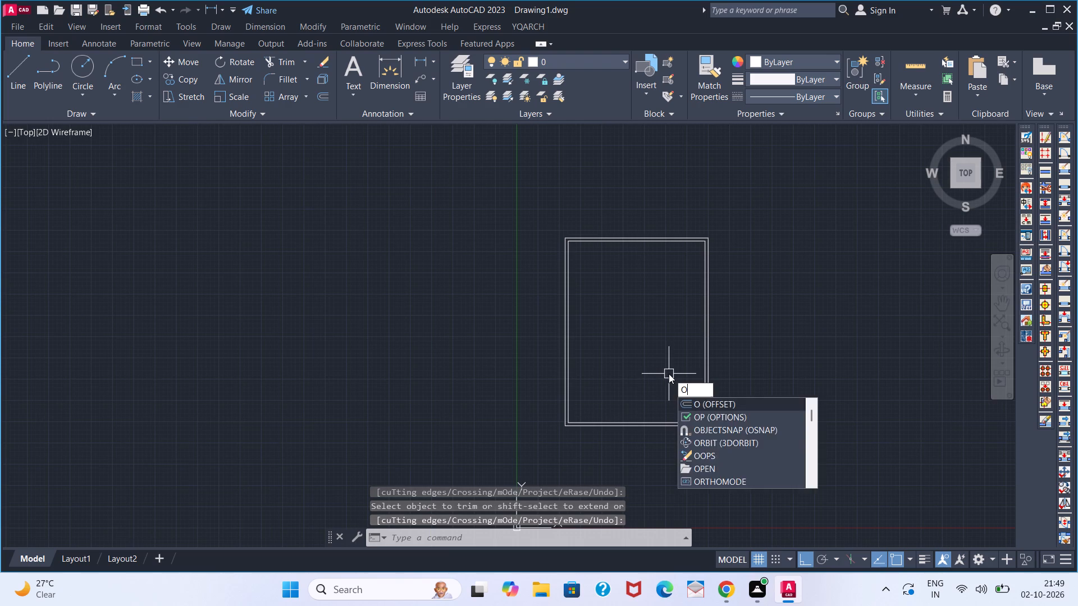
key(Return)
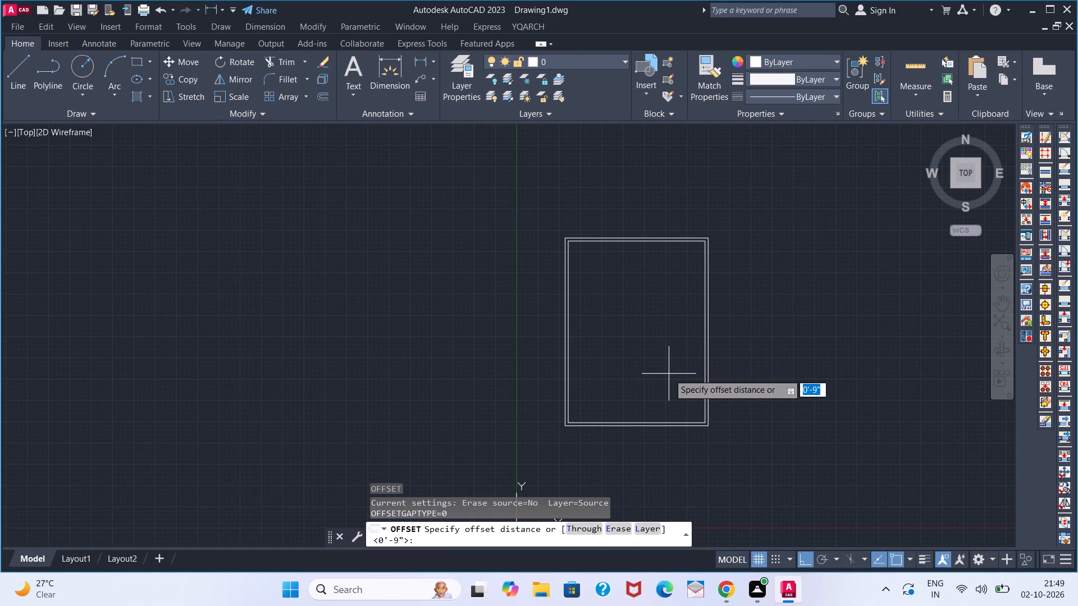
text(6')
key(Return)
scroll(642, 423, up, 2)
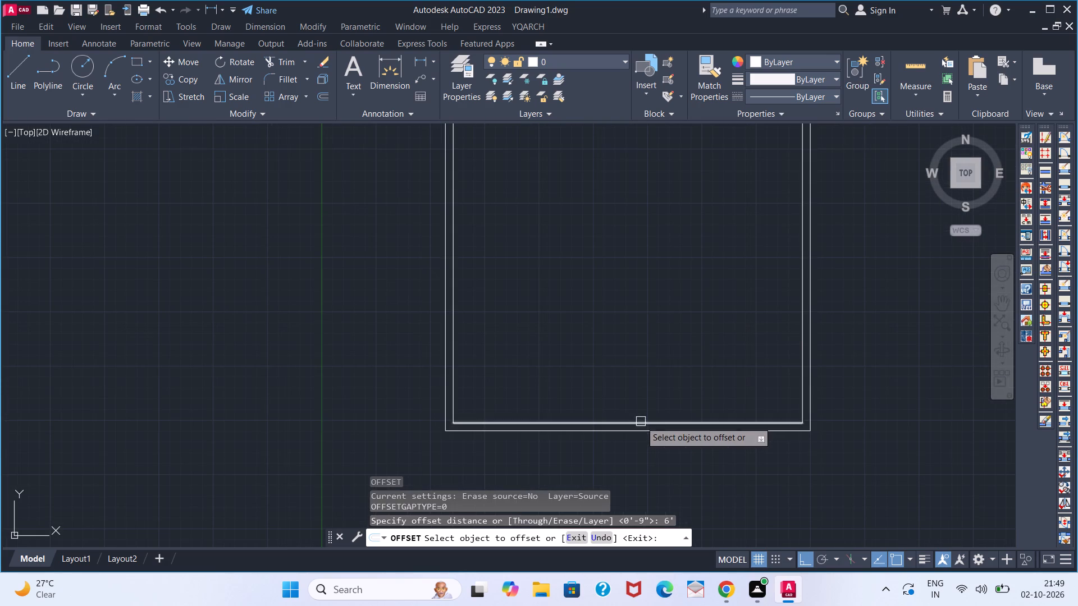
click(641, 421)
click(652, 326)
click(654, 360)
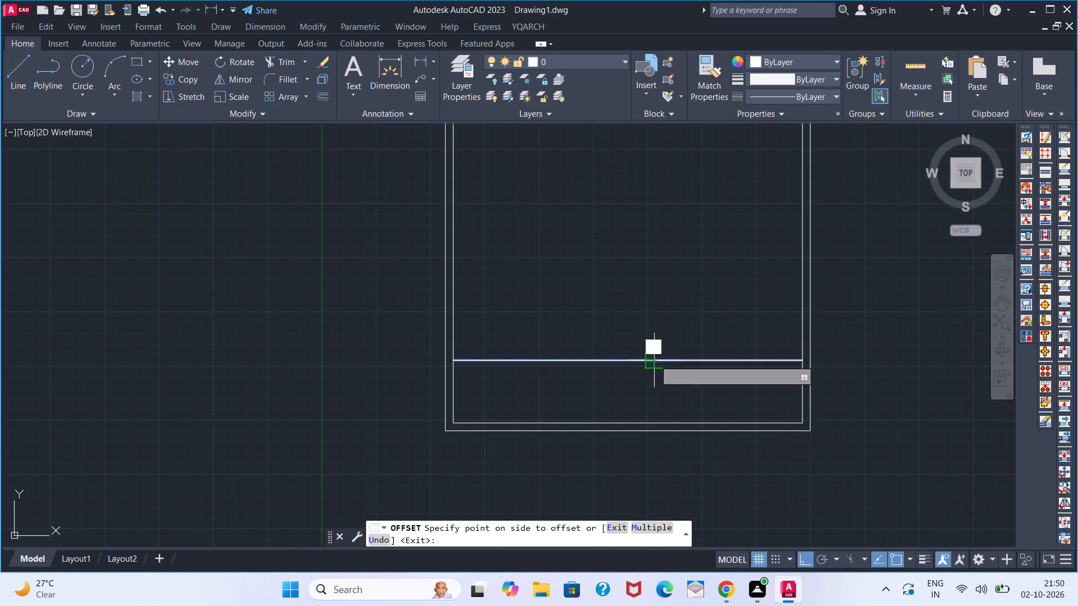
key(6)
key(Return)
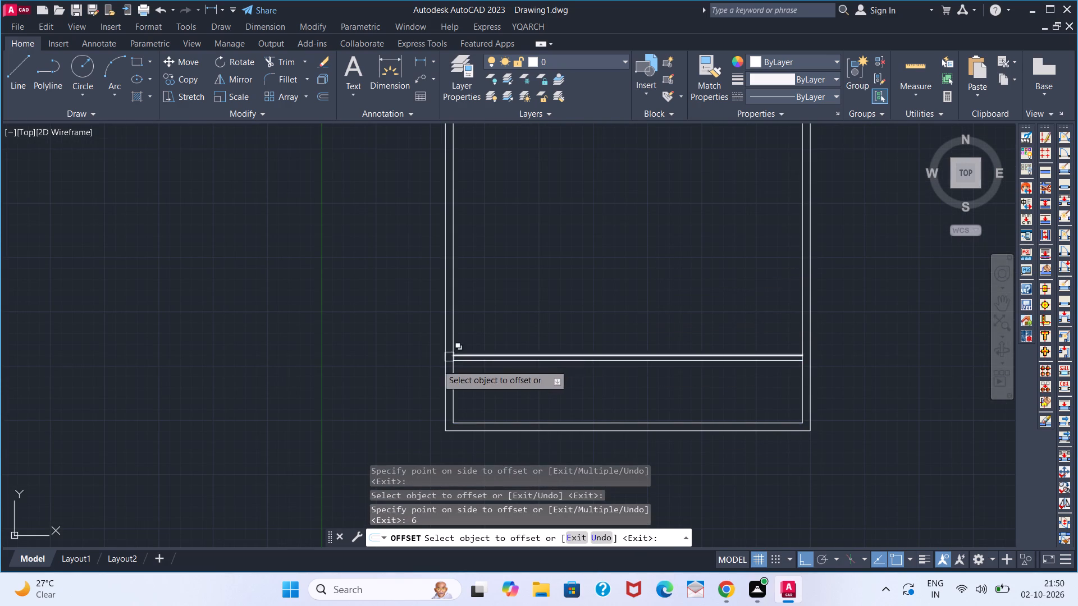
Offset the right inner wall line 10' to the left, and that copy another 6" left, to form a vertical partition wall.
click(799, 391)
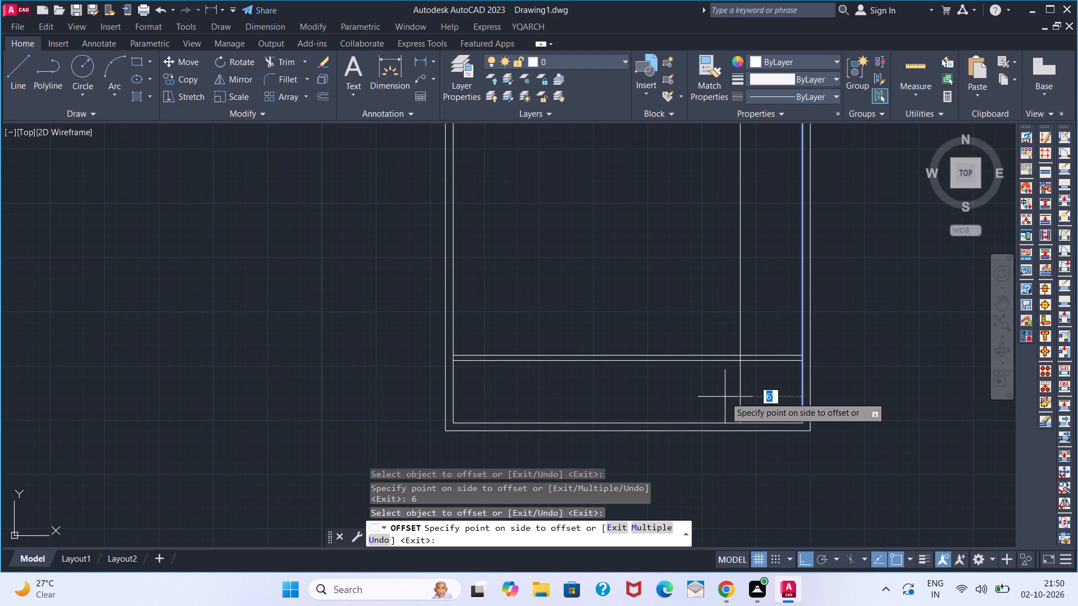
text(10')
key(Return)
click(700, 383)
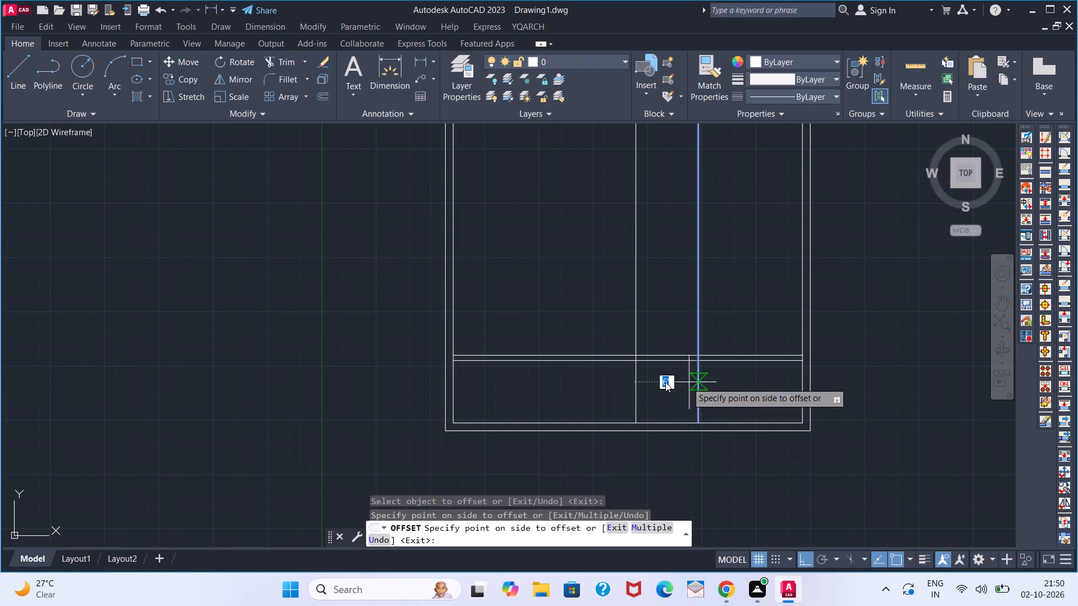
key(6)
key(Return)
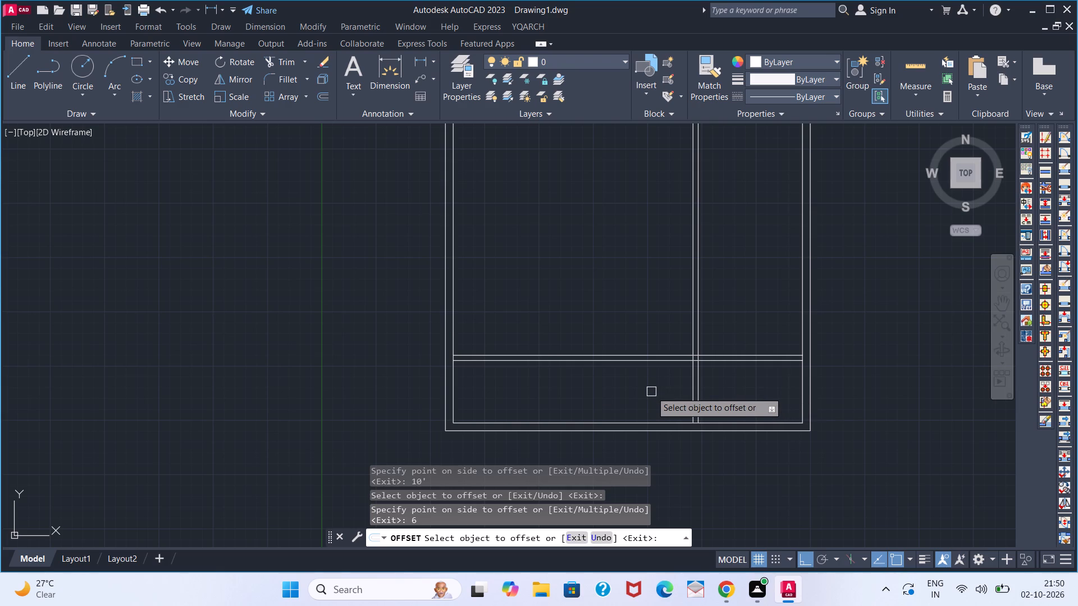
key(space)
Trim the crossing of the two partitions: both vertical line pieces inside the horizontal wall and its lower line between the verticals.
middle_drag(634, 376, 522, 506)
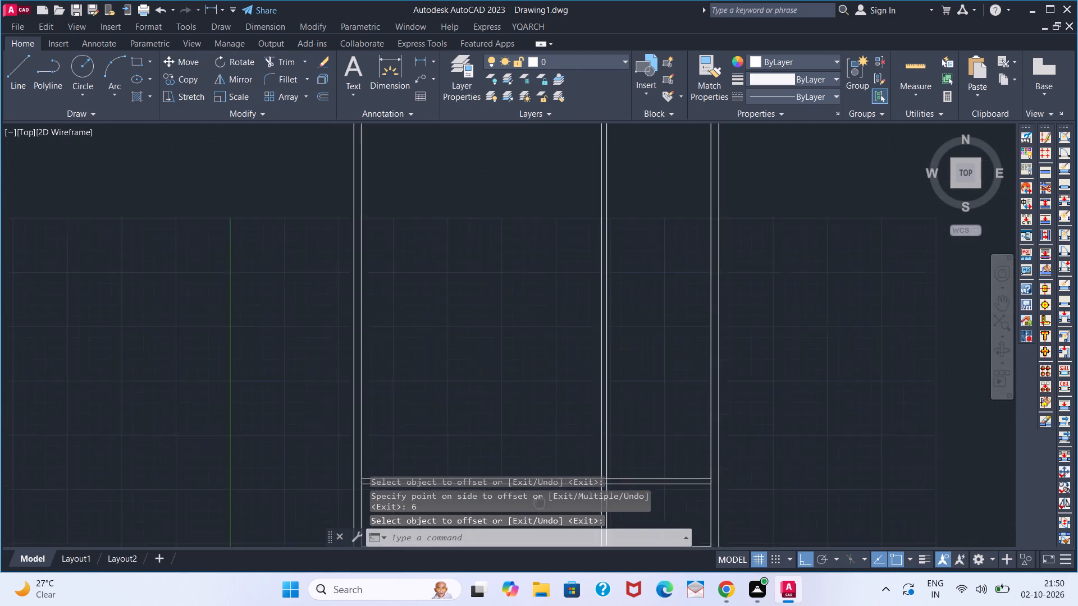
middle_drag(522, 506, 504, 429)
scroll(595, 355, down, 3)
scroll(582, 374, up, 4)
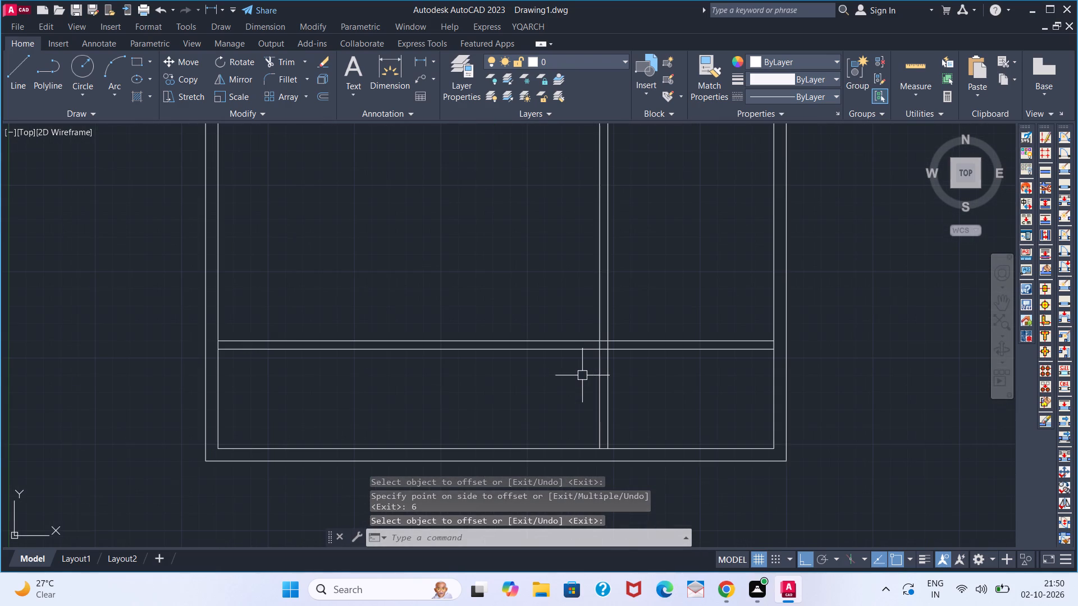
text(TR)
key(space)
scroll(607, 353, up, 3)
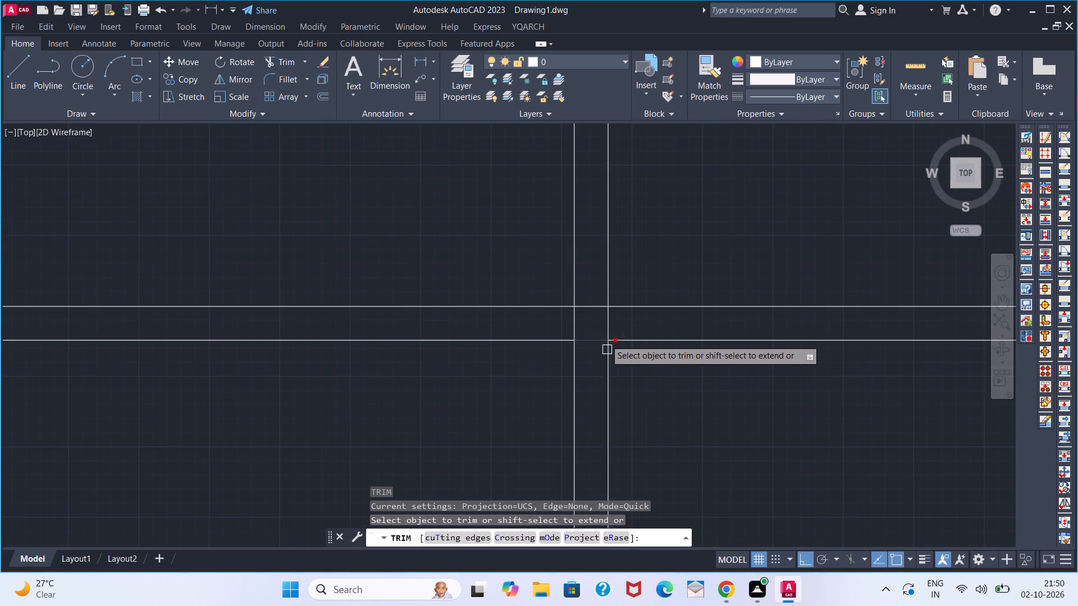
click(605, 327)
scroll(600, 323, down, 3)
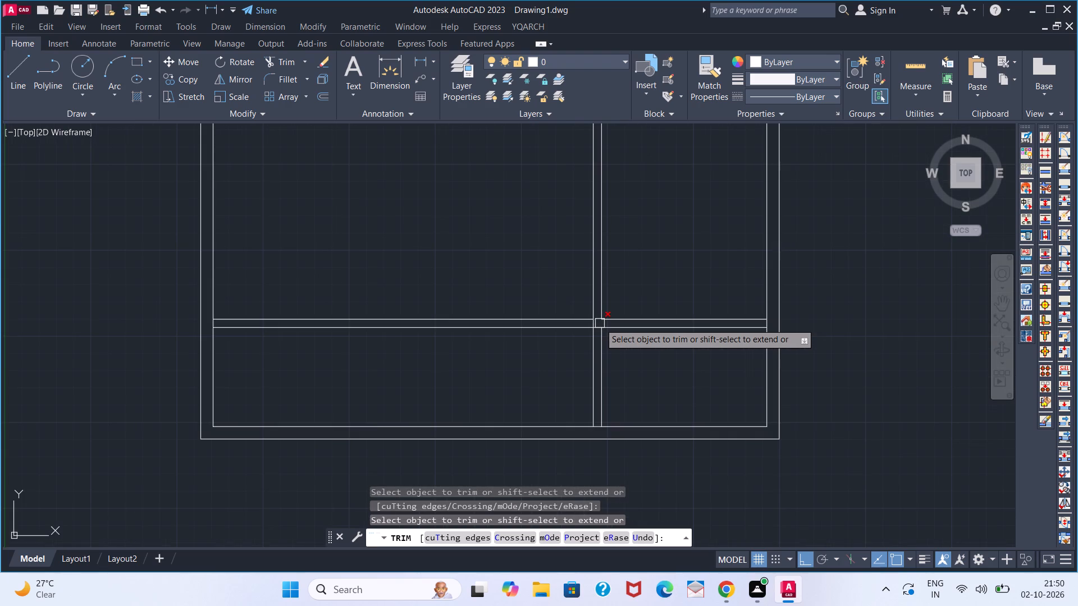
scroll(600, 323, up, 2)
click(579, 325)
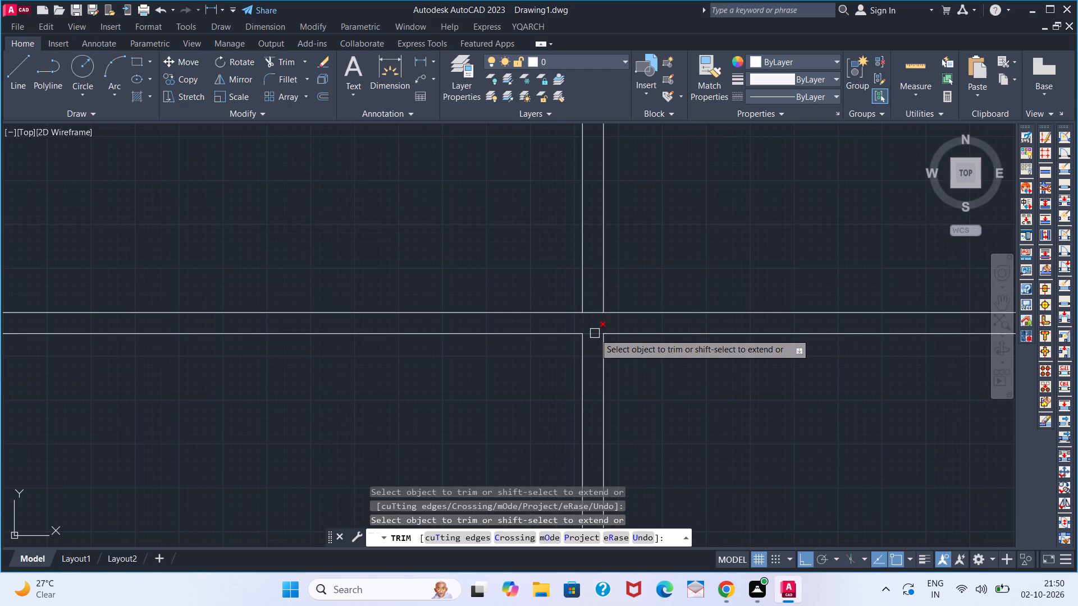
click(595, 333)
key(space)
Erase the two vertical partition lines above the horizontal partition wall.
click(632, 259)
click(556, 263)
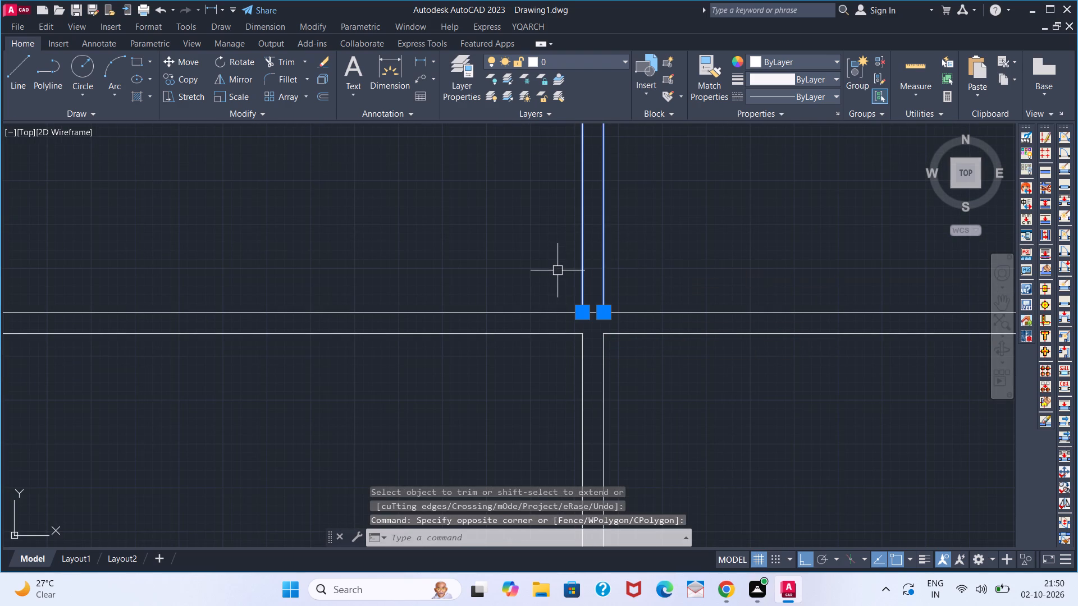
key(Delete)
Offset the left inner wall line 12' to the right, and that copy another 6" right, to form a second vertical partition.
scroll(571, 273, down, 7)
middle_drag(592, 228, 583, 285)
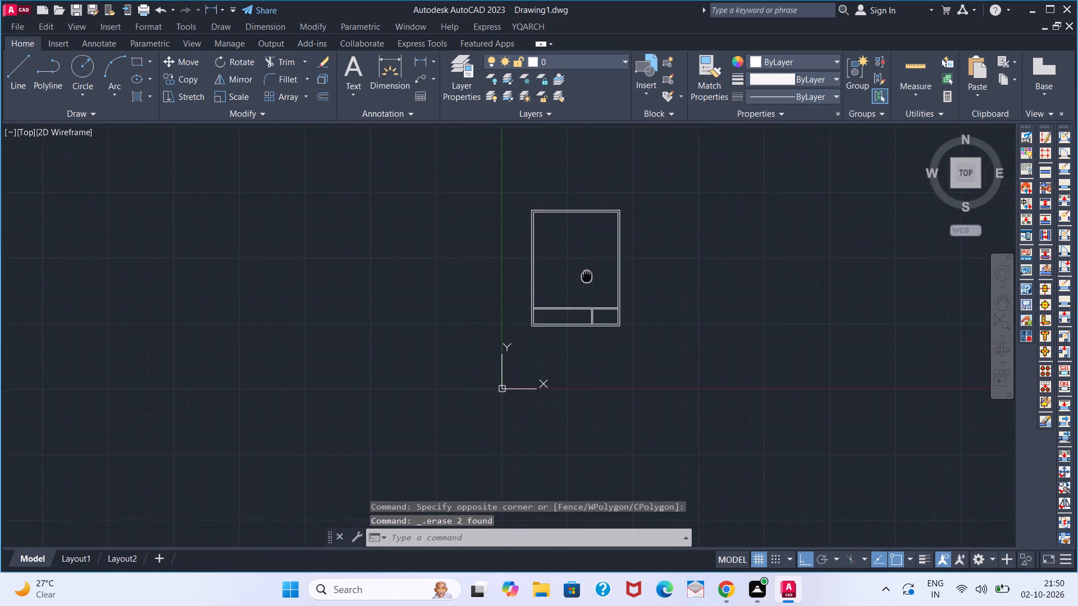
middle_drag(583, 285, 580, 296)
scroll(559, 346, up, 3)
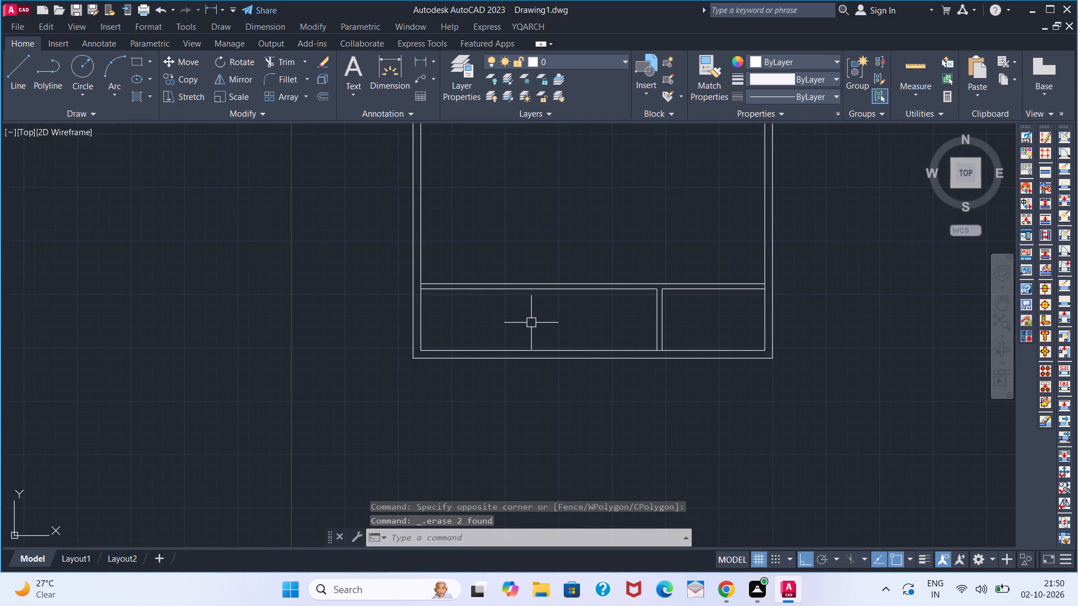
middle_drag(531, 327, 531, 350)
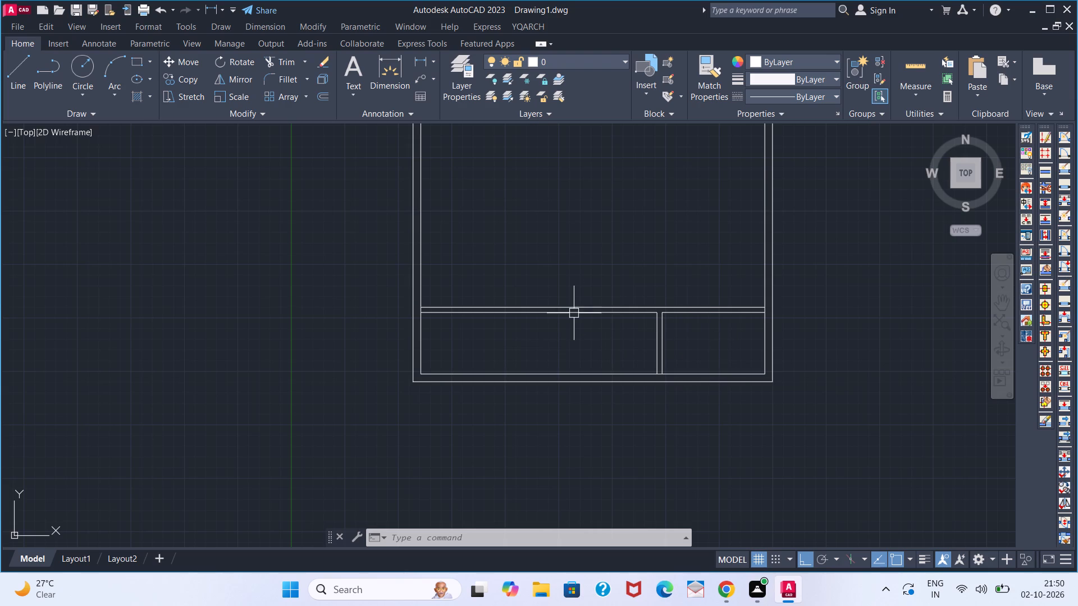
middle_drag(481, 336, 524, 393)
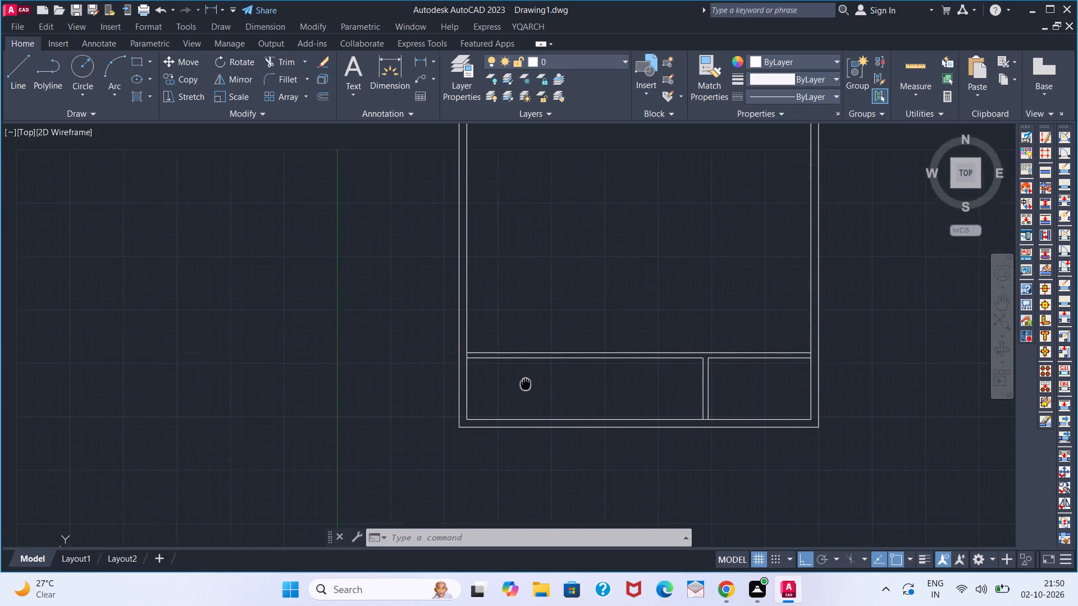
middle_drag(524, 393, 524, 404)
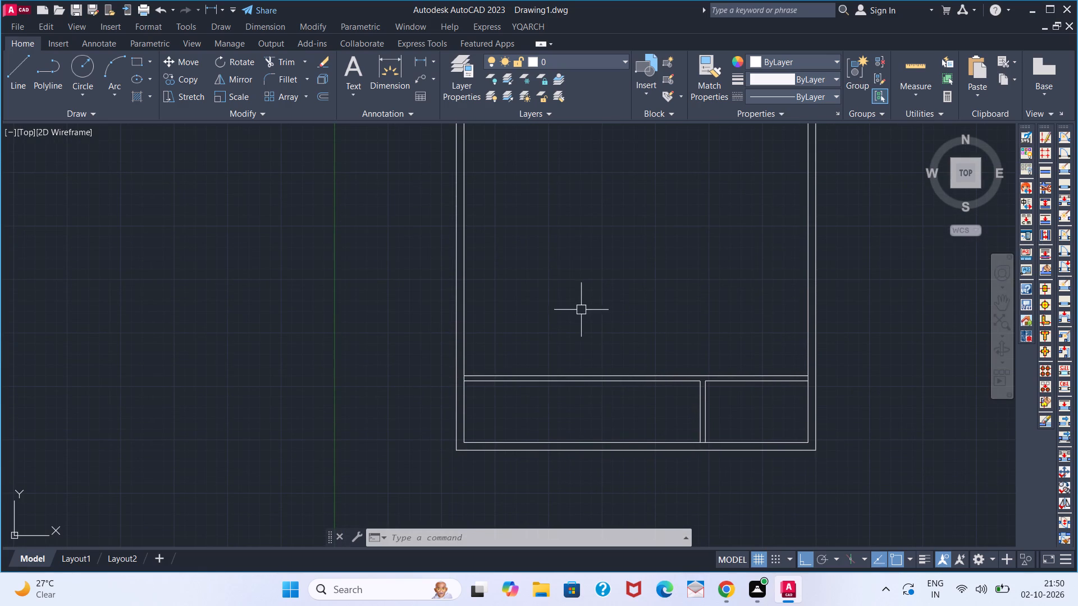
middle_drag(575, 339, 554, 406)
scroll(490, 354, down, 1)
middle_drag(463, 360, 410, 410)
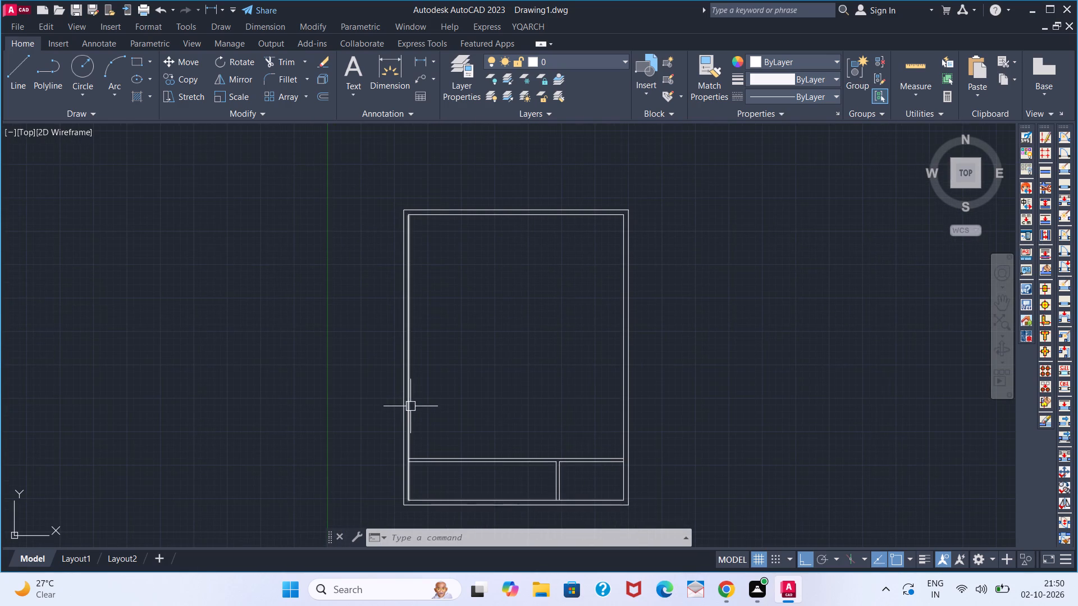
key(o)
key(Return)
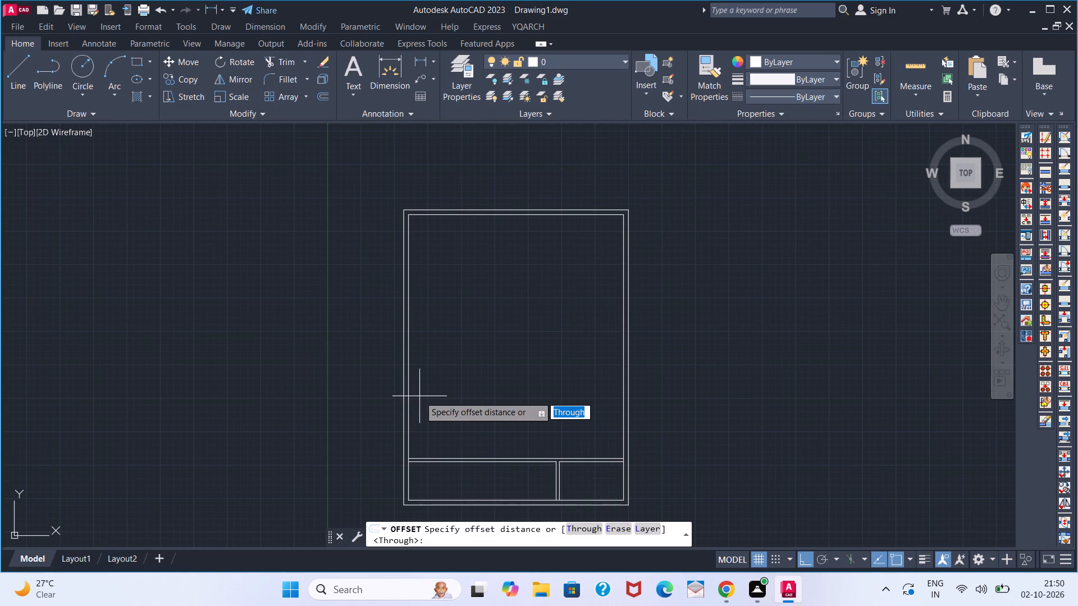
text(12')
key(Return)
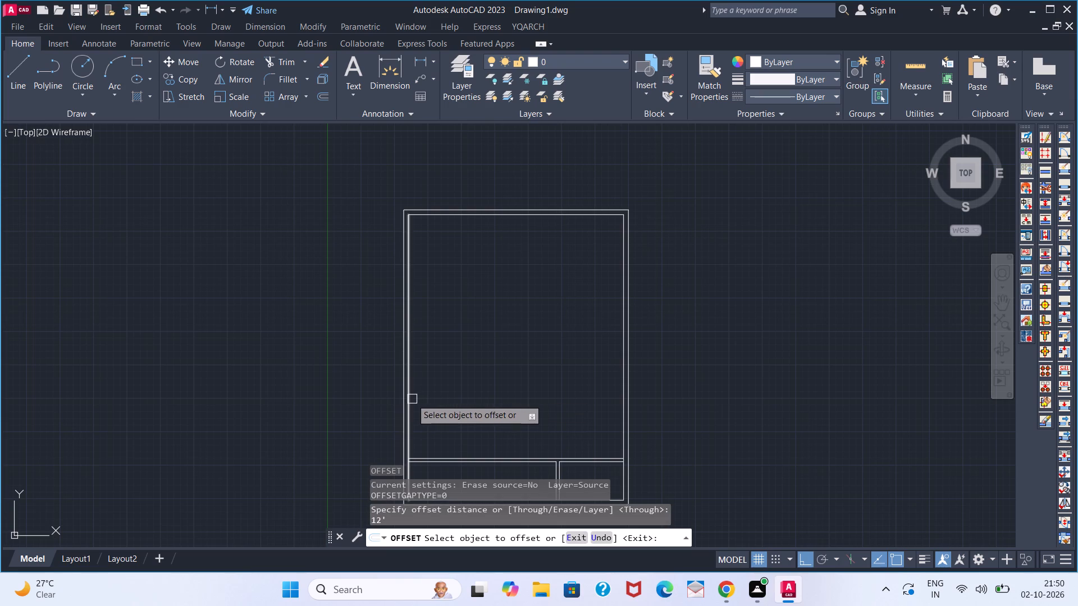
click(411, 399)
click(471, 398)
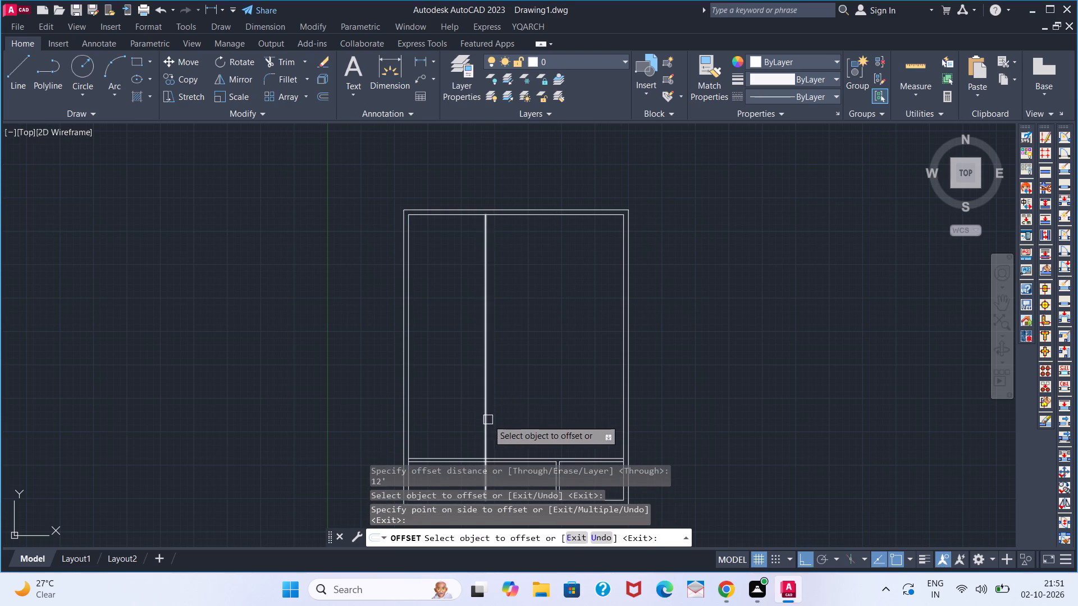
click(488, 420)
key(6)
key(Return)
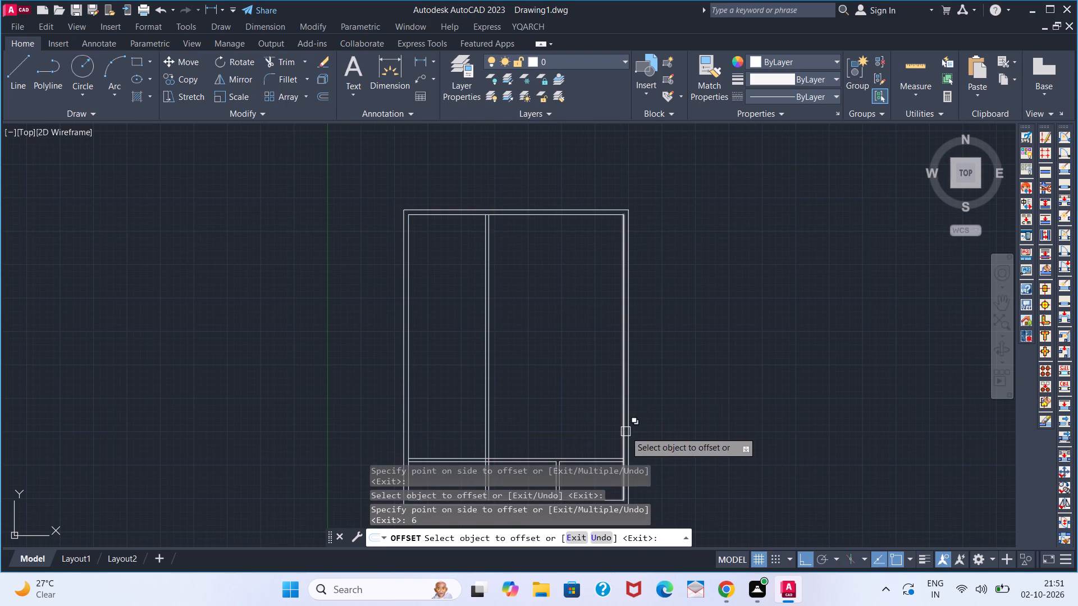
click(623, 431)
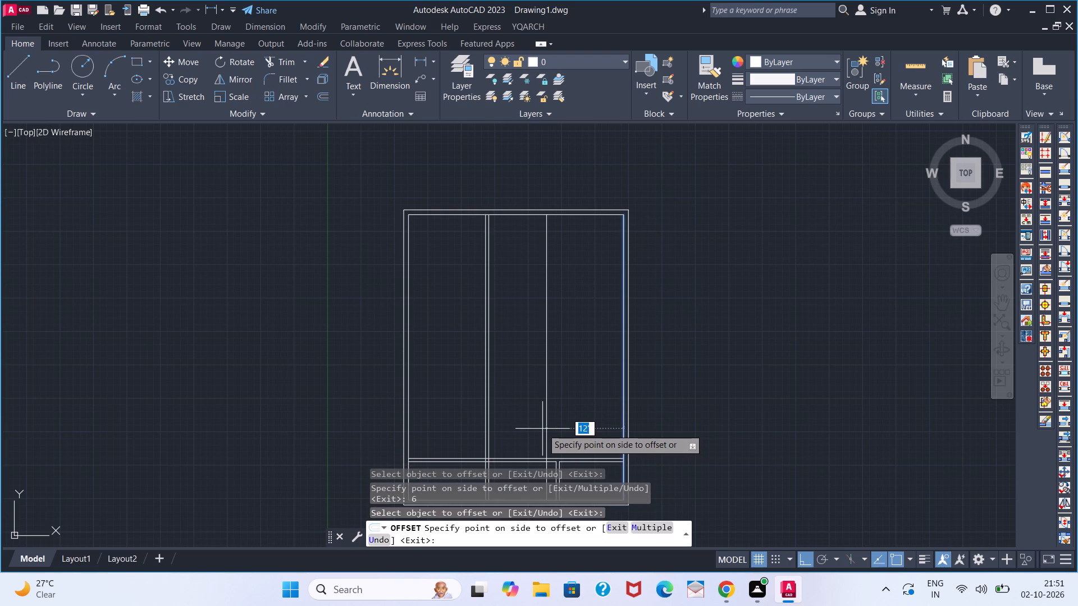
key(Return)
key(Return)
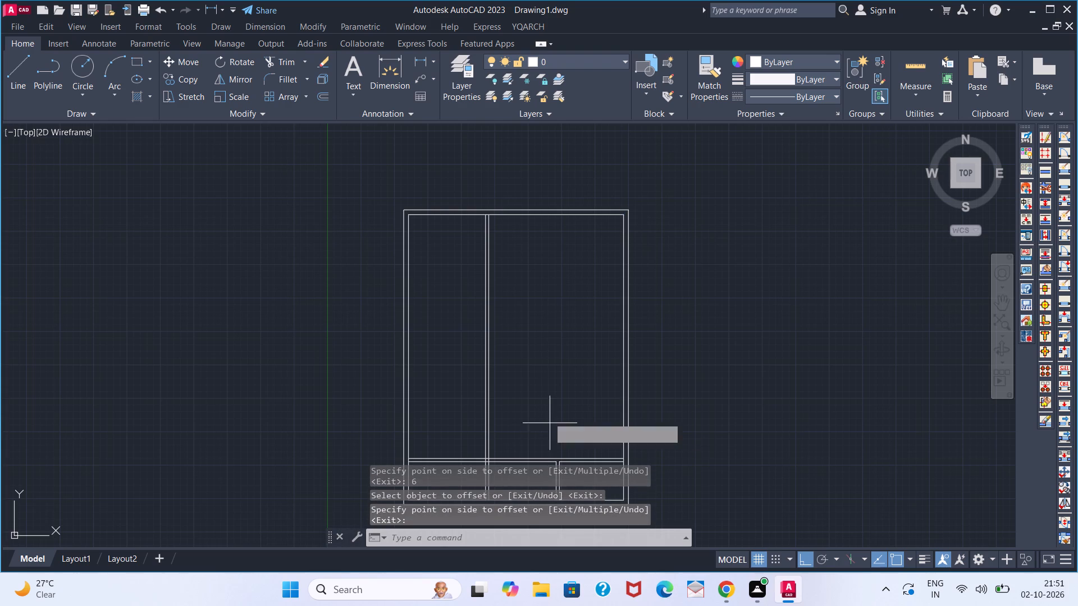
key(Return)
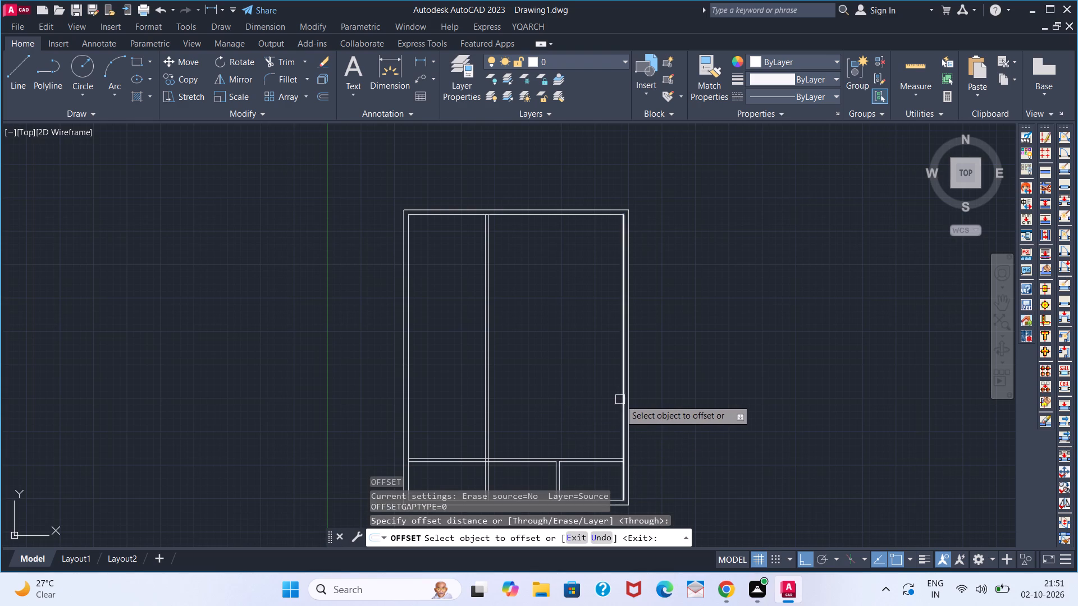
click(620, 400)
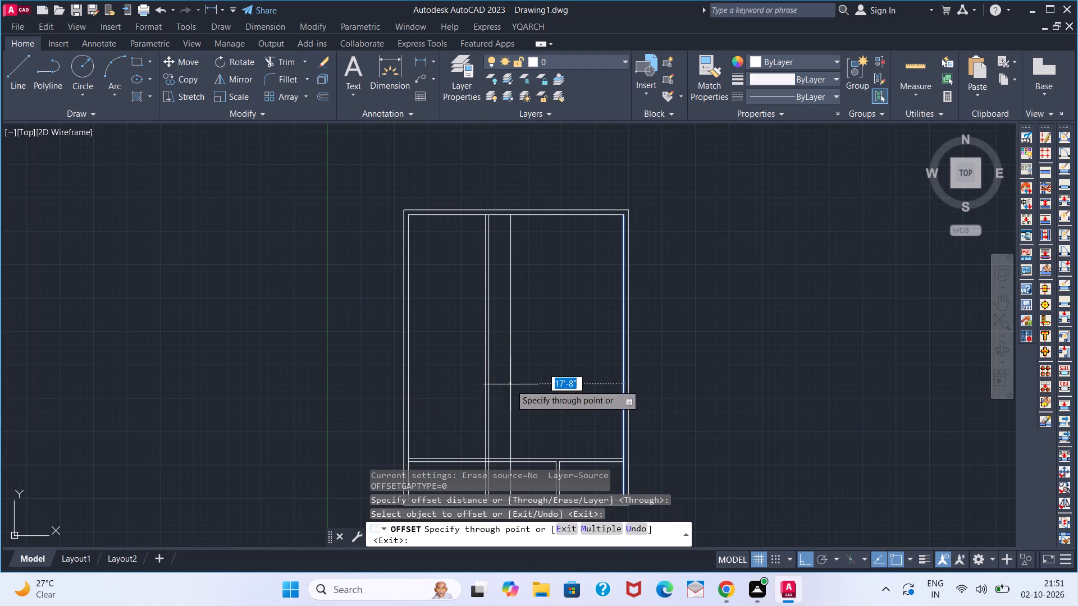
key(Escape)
Offset the right inner wall line 12' to the left, and that copy another 6" left, to form a third vertical partition.
key(space)
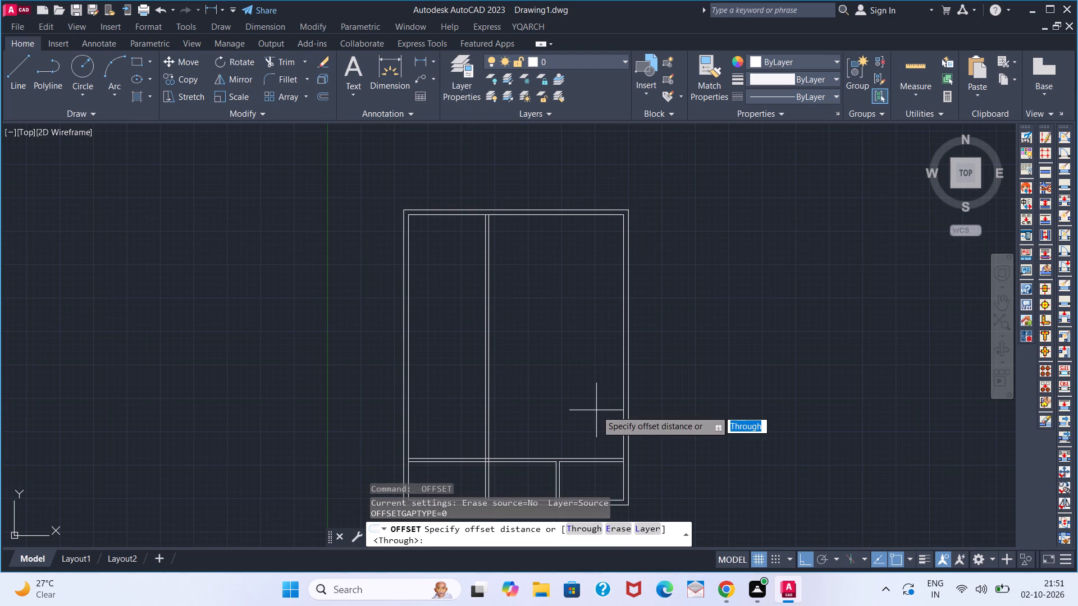
key(1)
key(2)
key(apostrophe)
key(Return)
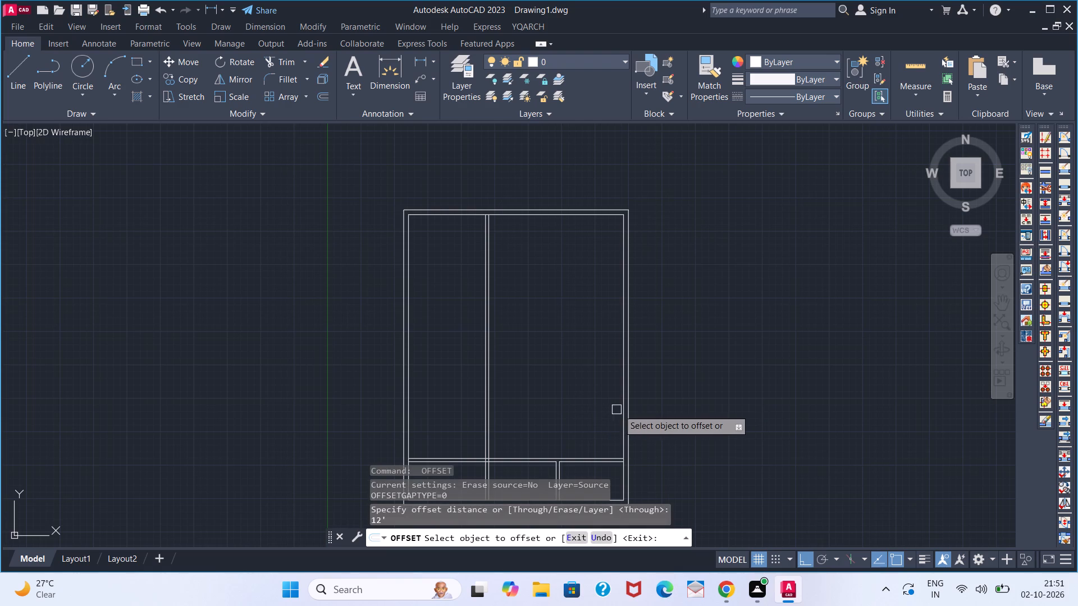
click(619, 408)
click(572, 407)
click(547, 405)
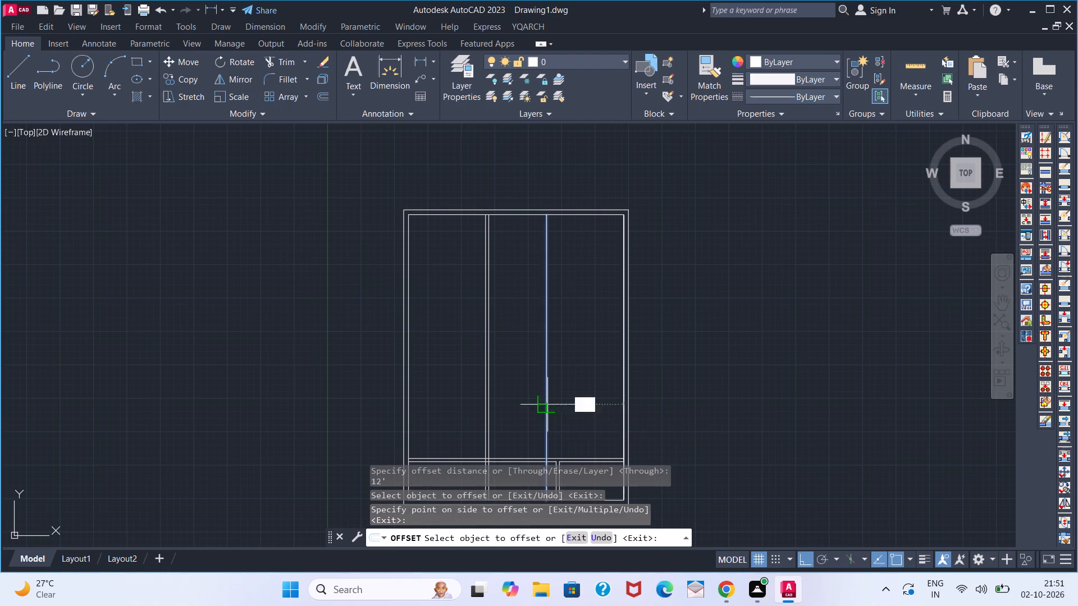
key(6)
key(Return)
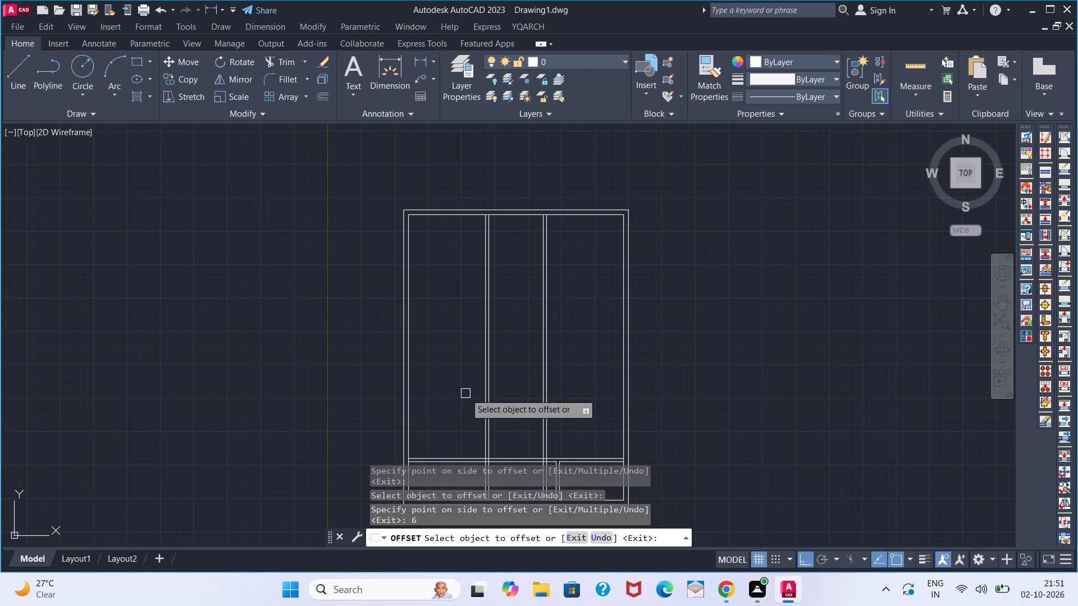
key(space)
middle_drag(505, 380, 494, 296)
scroll(503, 323, down, 1)
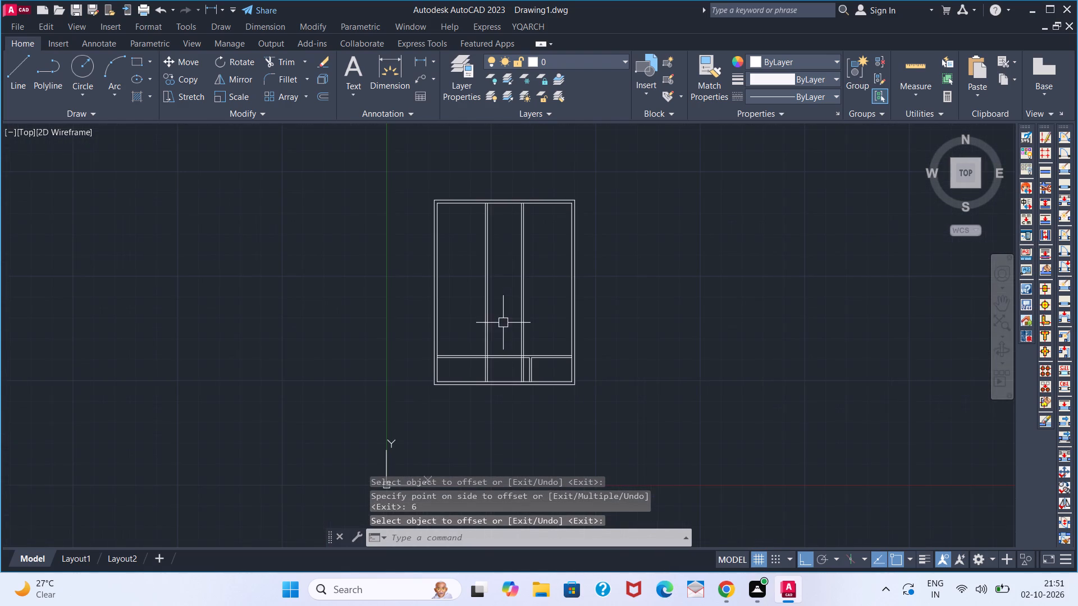
Trim both lines of the left long vertical partition where they cross inside the horizontal partition wall.
middle_drag(508, 318, 494, 348)
scroll(491, 373, up, 1)
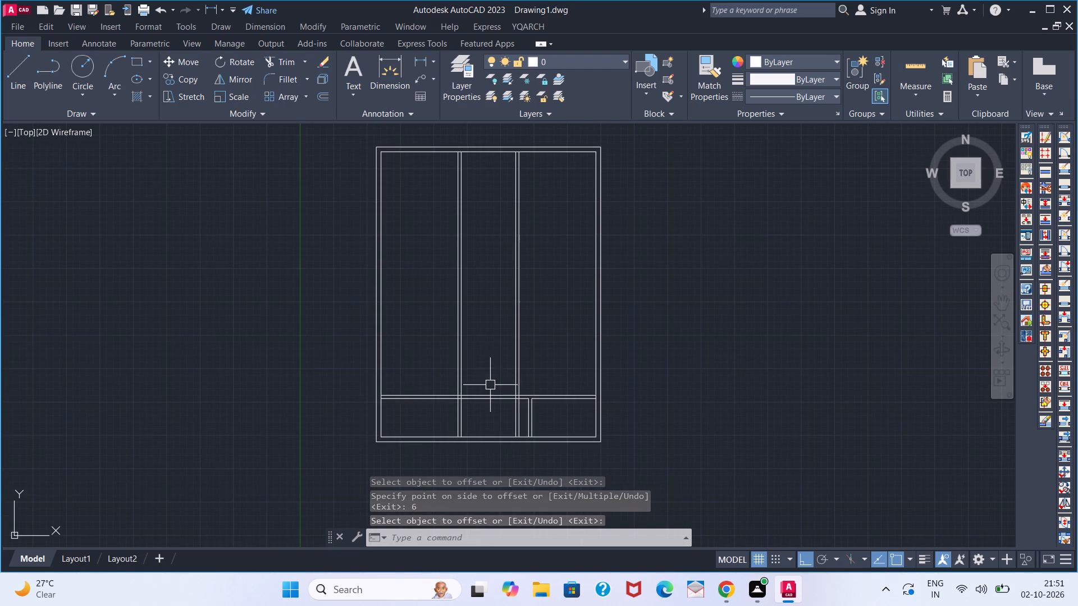
key(t)
key(r)
key(space)
scroll(462, 394, up, 3)
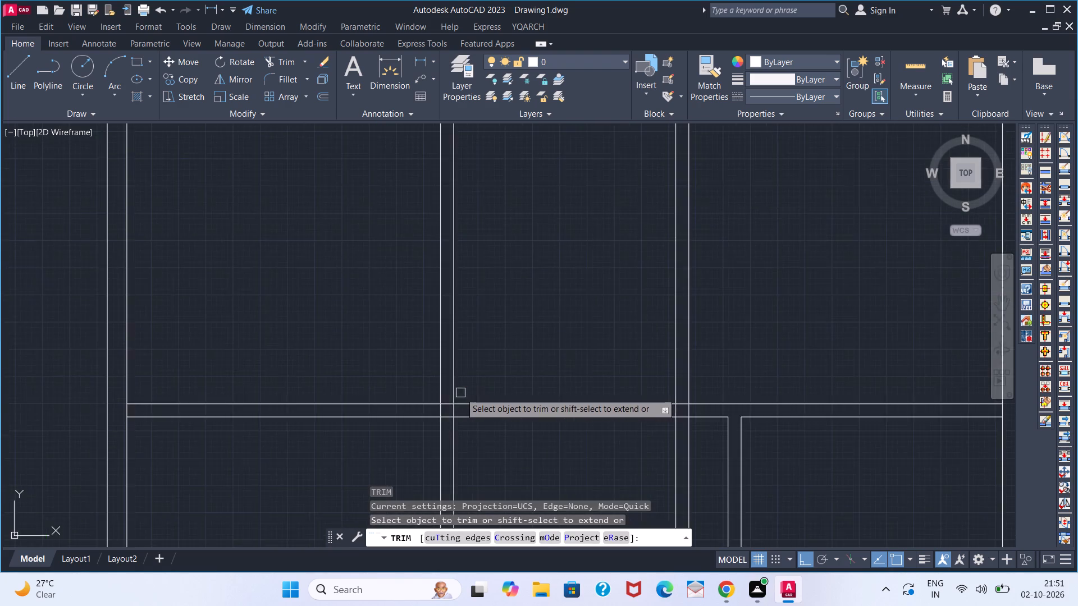
scroll(460, 393, up, 4)
scroll(454, 428, down, 2)
middle_drag(451, 430, 487, 333)
scroll(487, 337, down, 1)
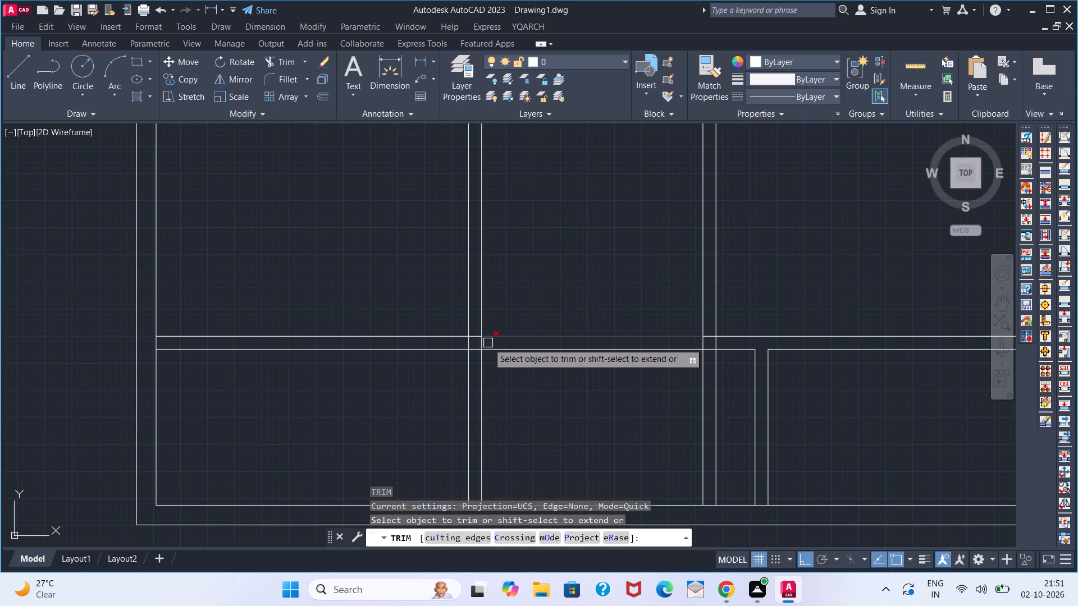
scroll(486, 343, up, 1)
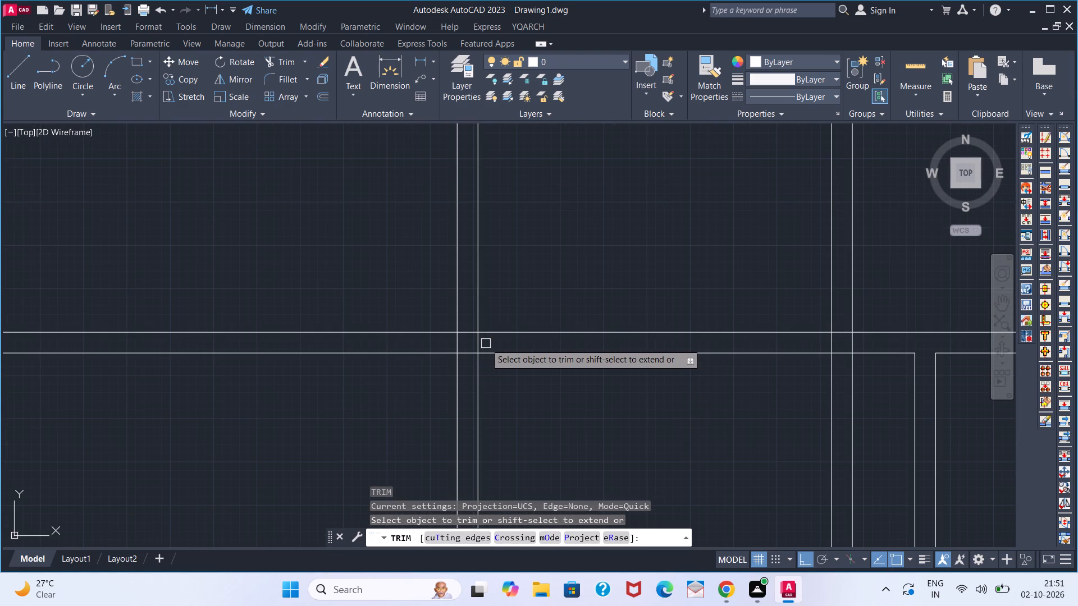
click(486, 343)
click(444, 345)
Trim both lines of the right long vertical partition where they cross inside the horizontal partition wall.
click(870, 348)
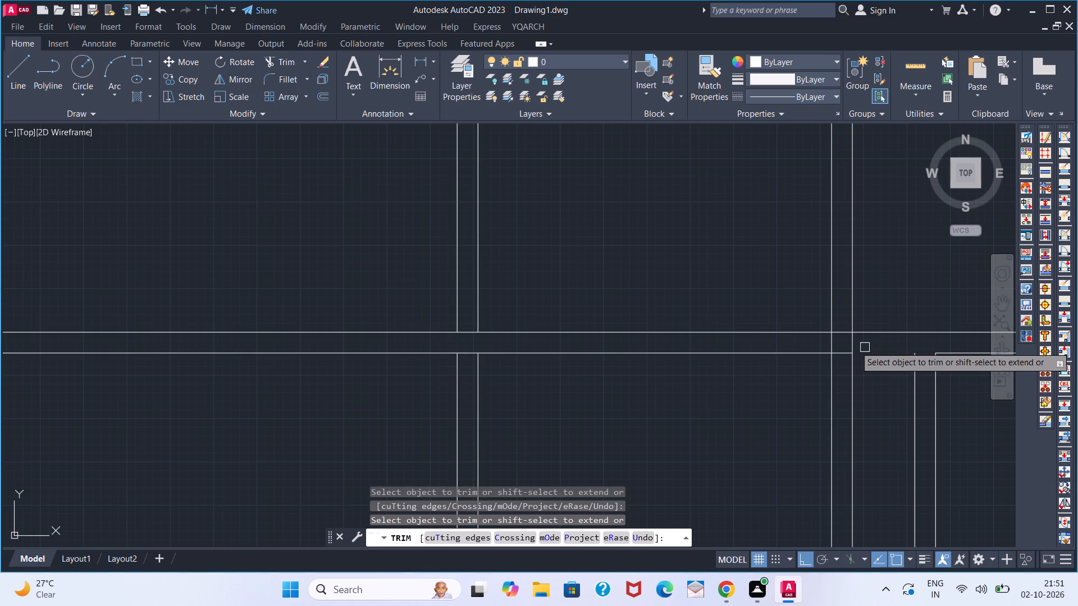
key(ctrl+z)
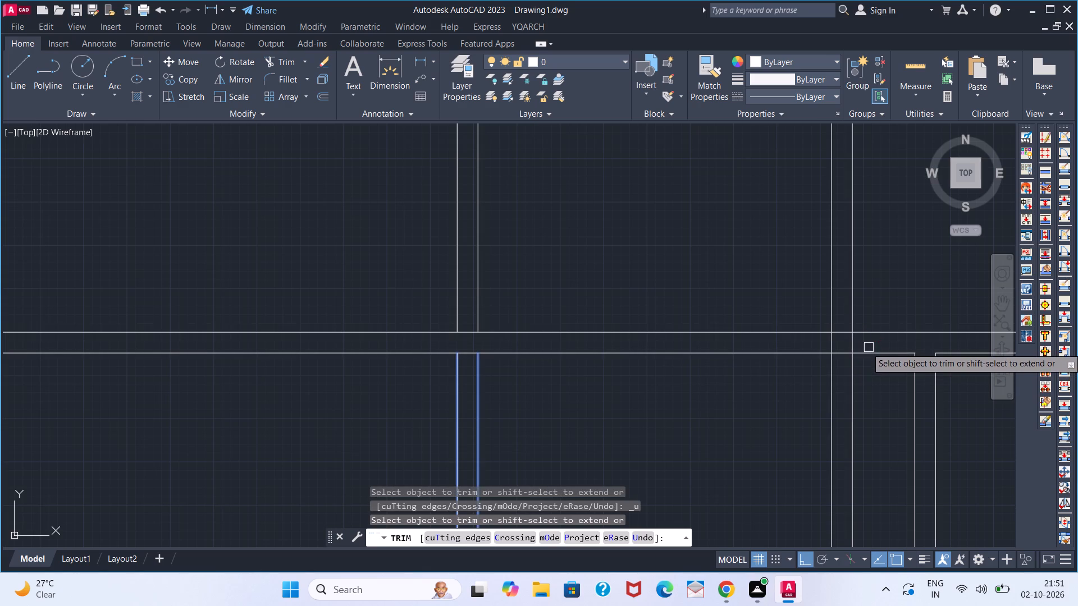
click(869, 346)
click(857, 345)
click(854, 344)
click(839, 345)
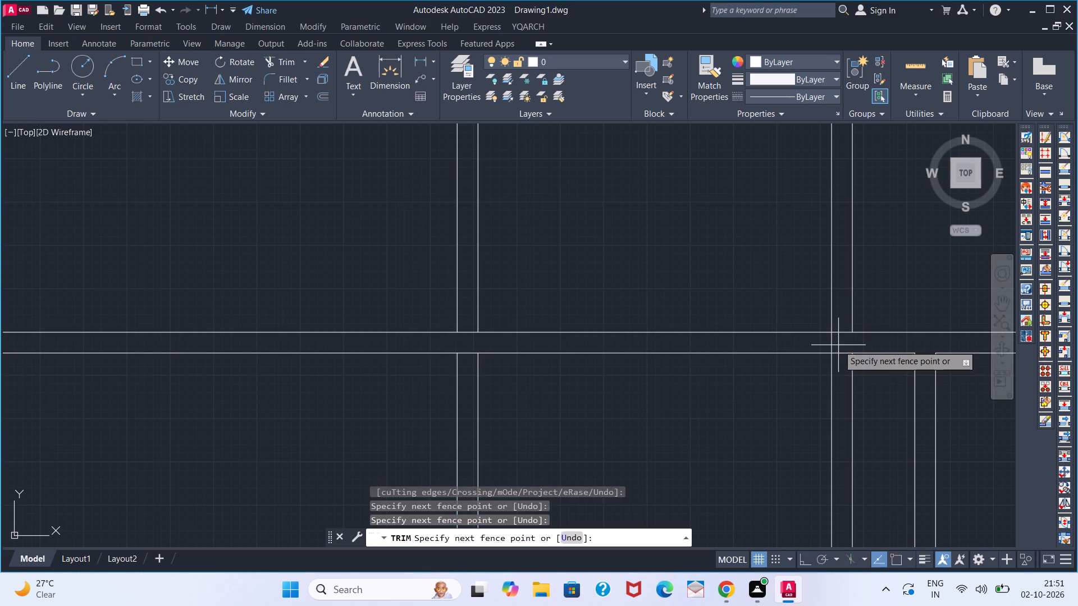
double_click(831, 345)
scroll(824, 345, down, 4)
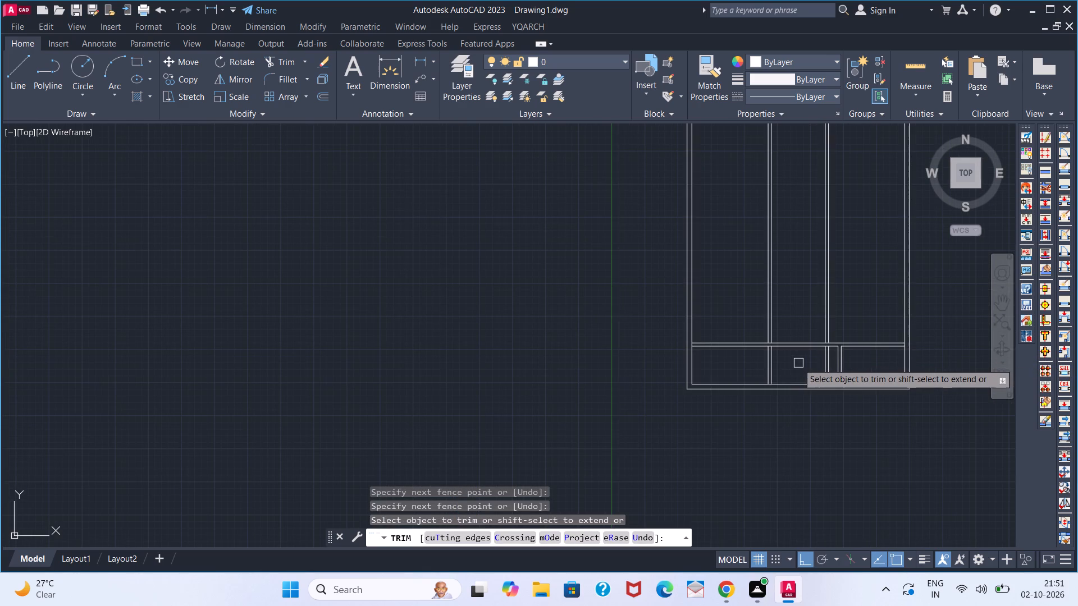
key(space)
Erase the four lines of the two long vertical partitions below the horizontal partition wall.
click(787, 364)
click(751, 364)
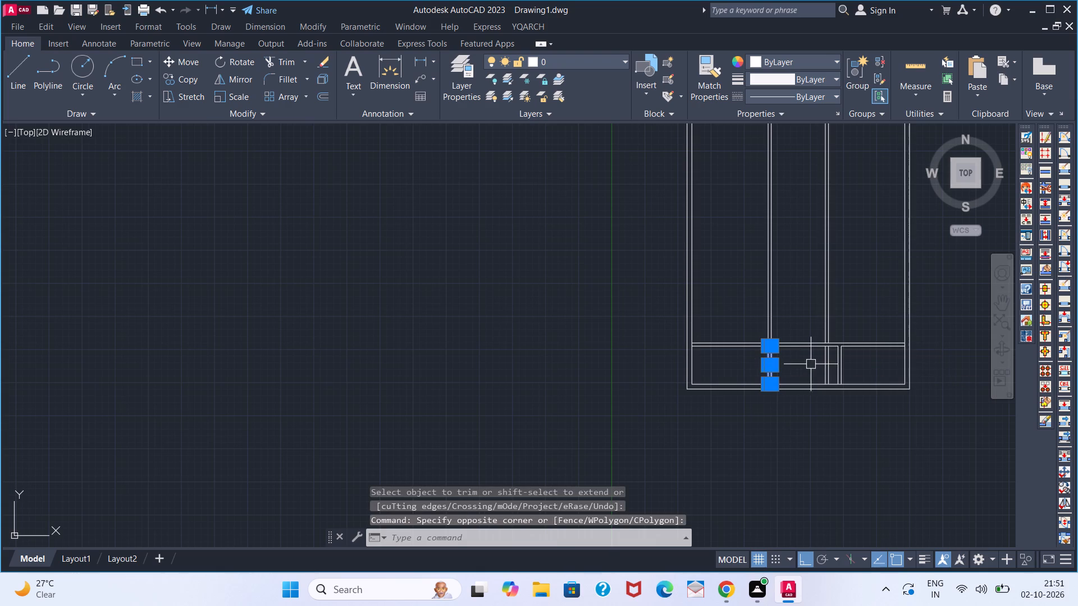
scroll(826, 358, up, 3)
click(840, 357)
click(791, 374)
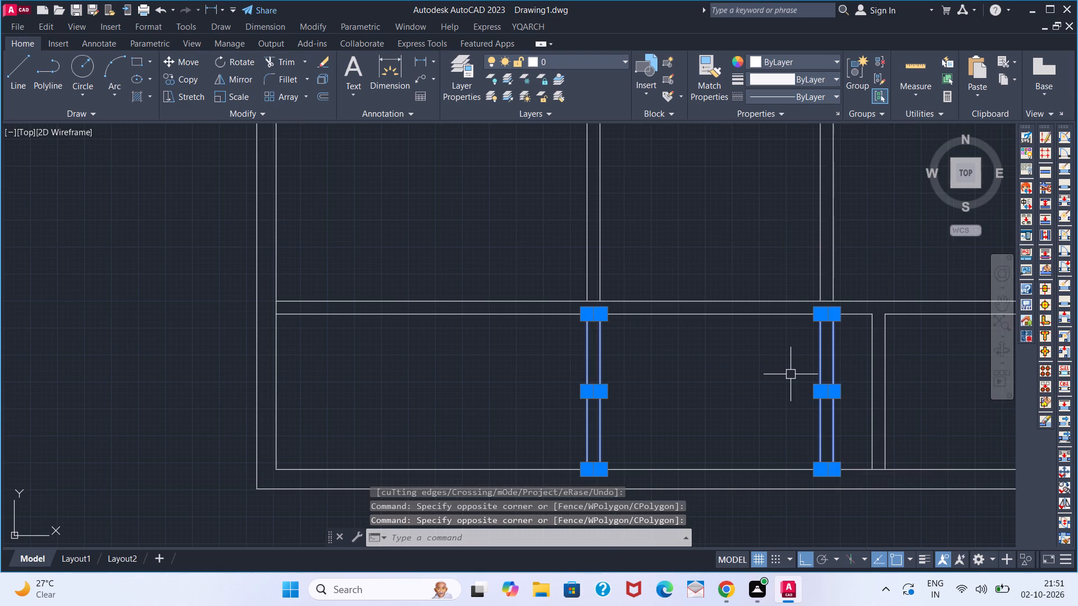
key(Delete)
Offset the top inner wall line 12' downward, and that copy another 6" down, to form an upper horizontal partition.
scroll(780, 367, down, 5)
middle_drag(766, 311, 681, 337)
scroll(664, 357, up, 3)
scroll(696, 317, down, 1)
middle_drag(777, 298, 686, 303)
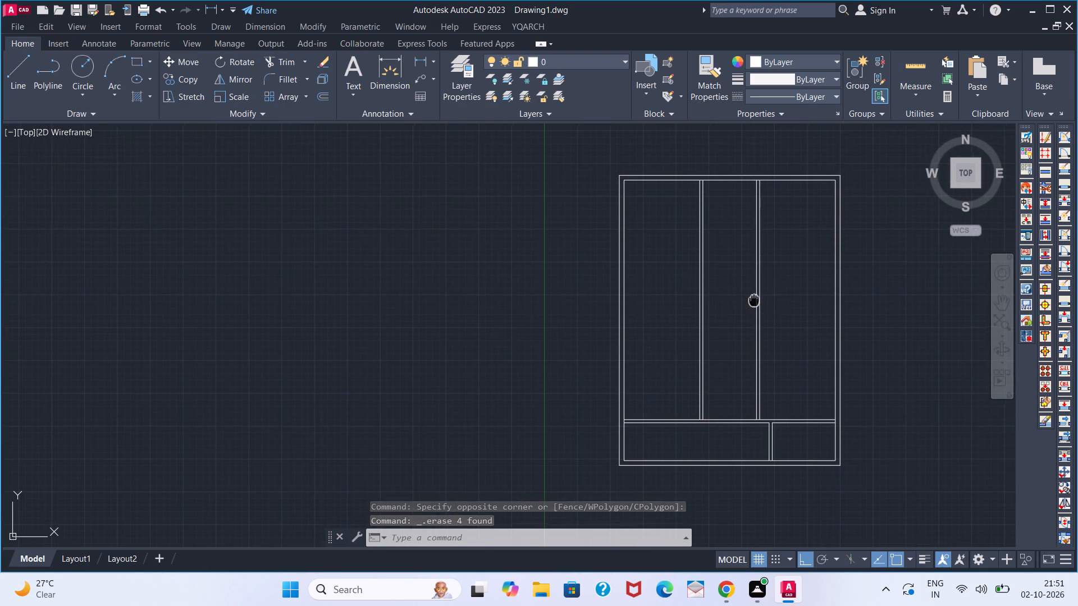
middle_drag(686, 303, 597, 315)
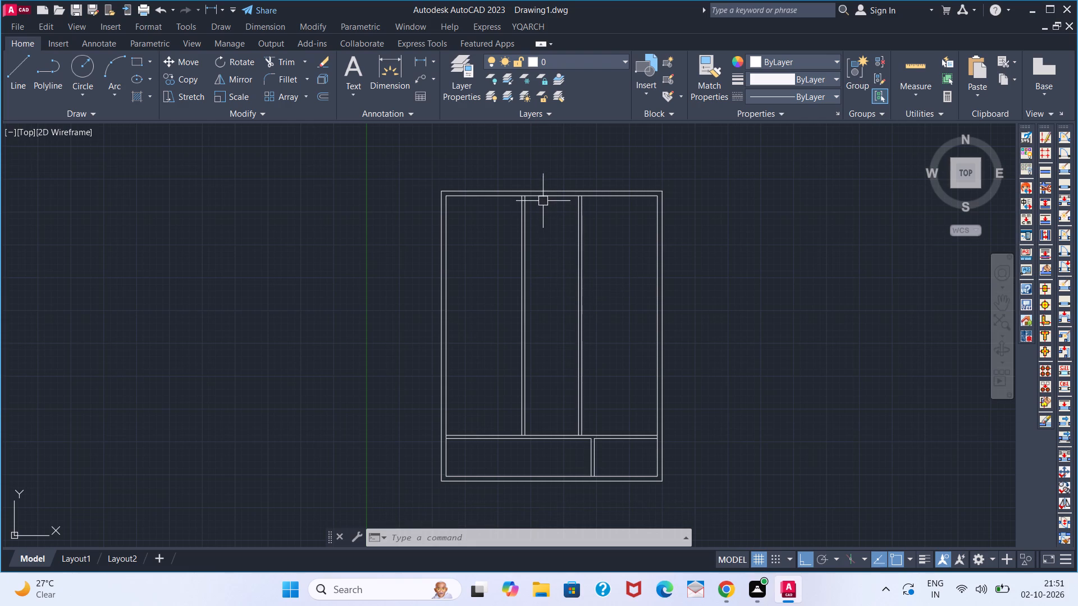
key(o)
key(Return)
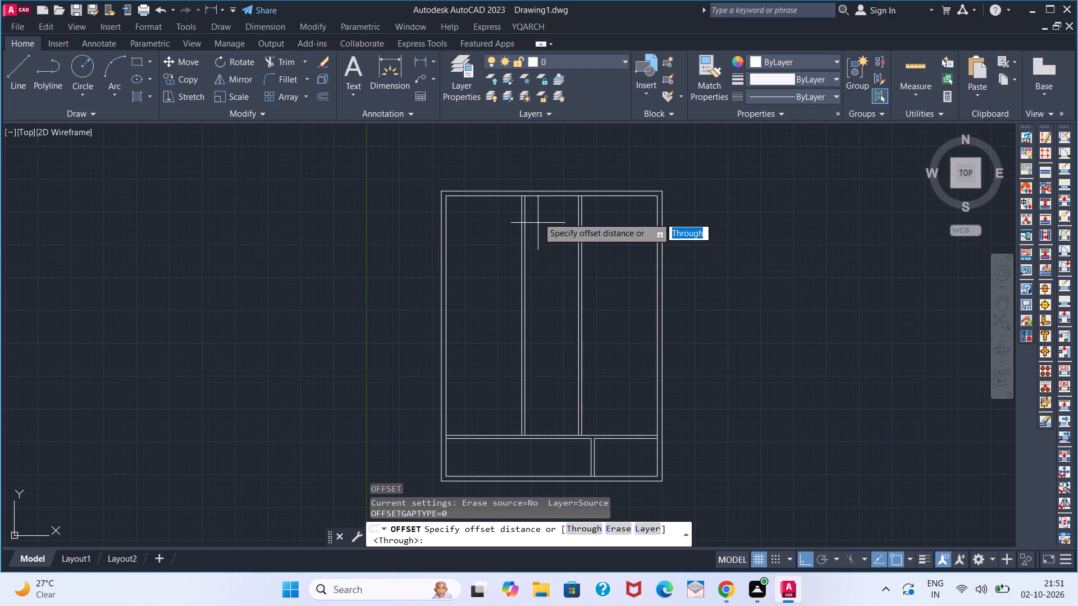
text(12')
key(Return)
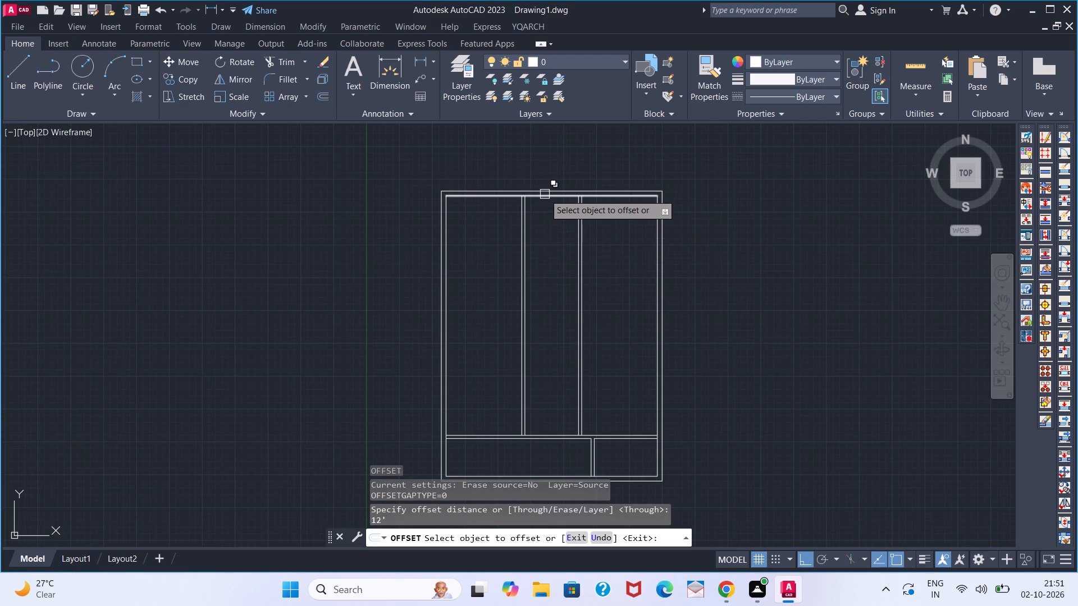
click(545, 194)
key(space)
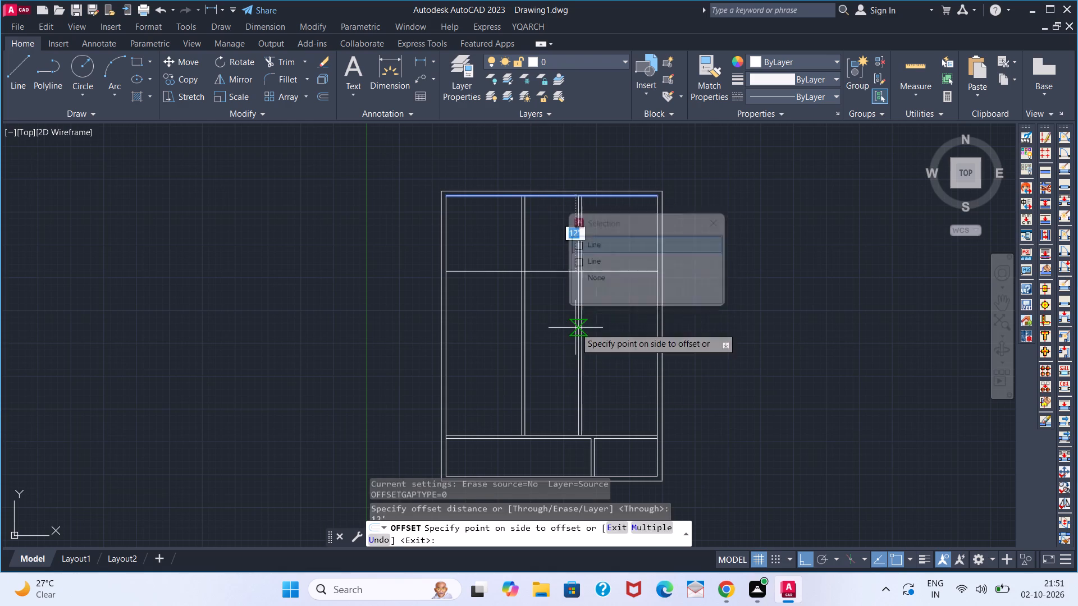
click(574, 328)
click(559, 278)
click(558, 270)
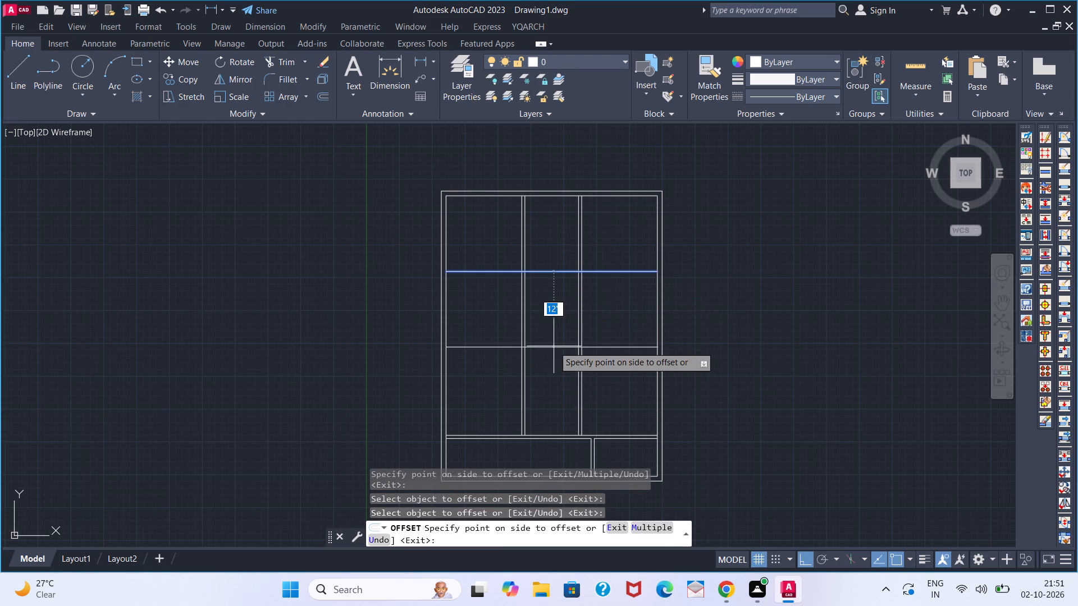
key(6)
key(Return)
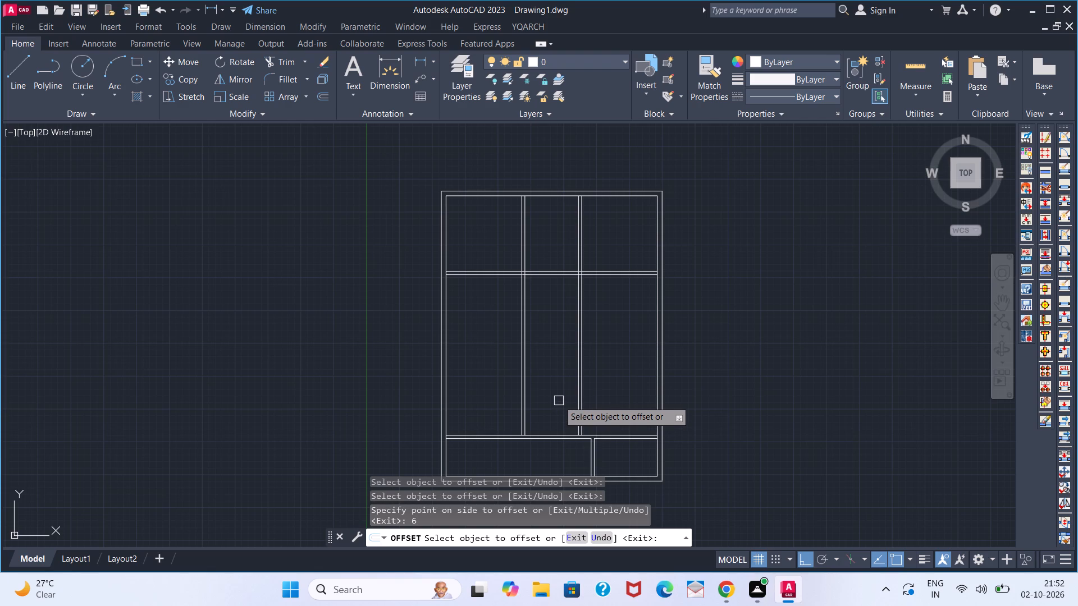
Offset the upper horizontal partition's lower line 12' downward, and that copy another 6" down, to form a middle horizontal partition.
click(552, 277)
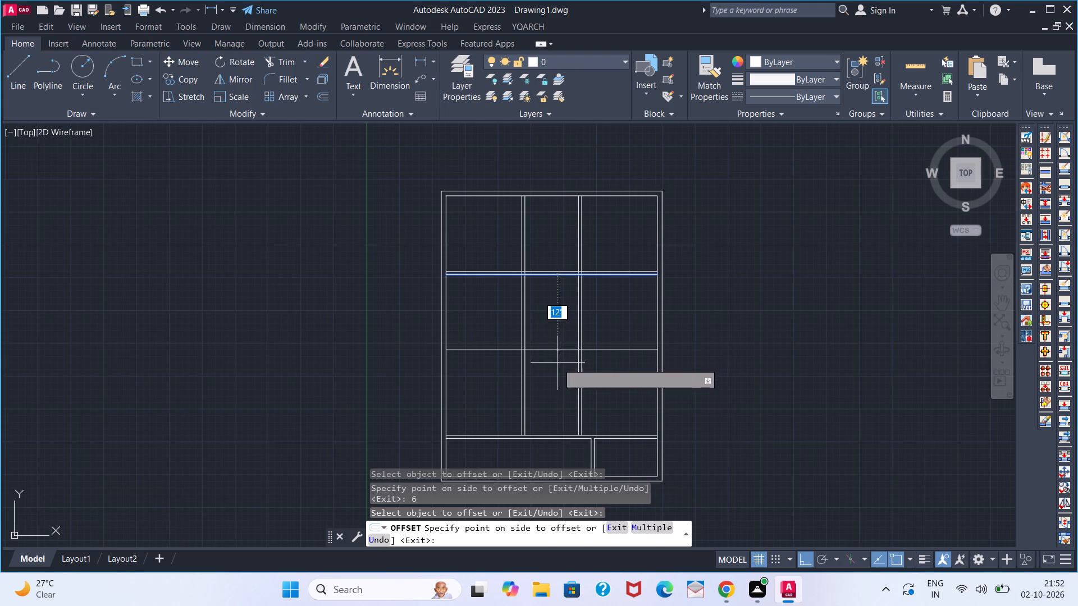
click(558, 364)
click(555, 350)
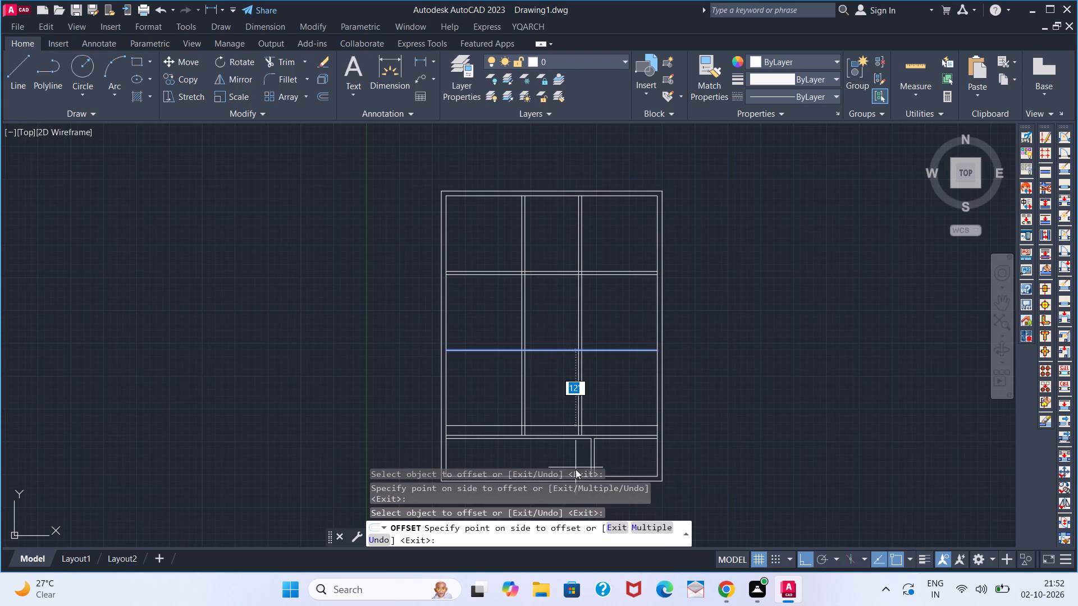
key(6)
key(Return)
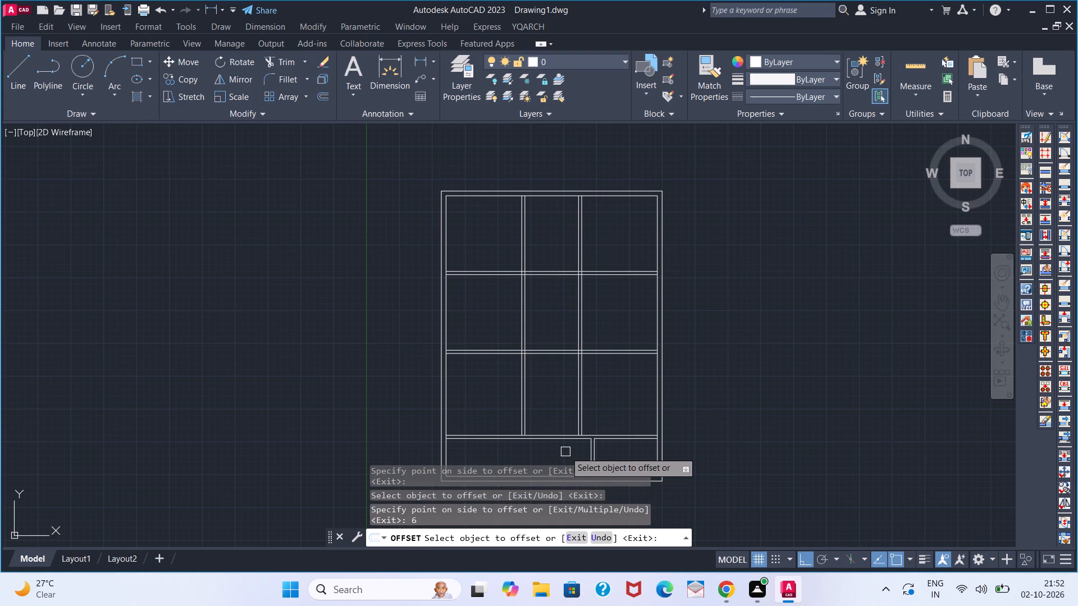
key(space)
Trim both lines of the middle horizontal partition where they cross inside the two vertical partitions.
middle_drag(549, 379, 490, 334)
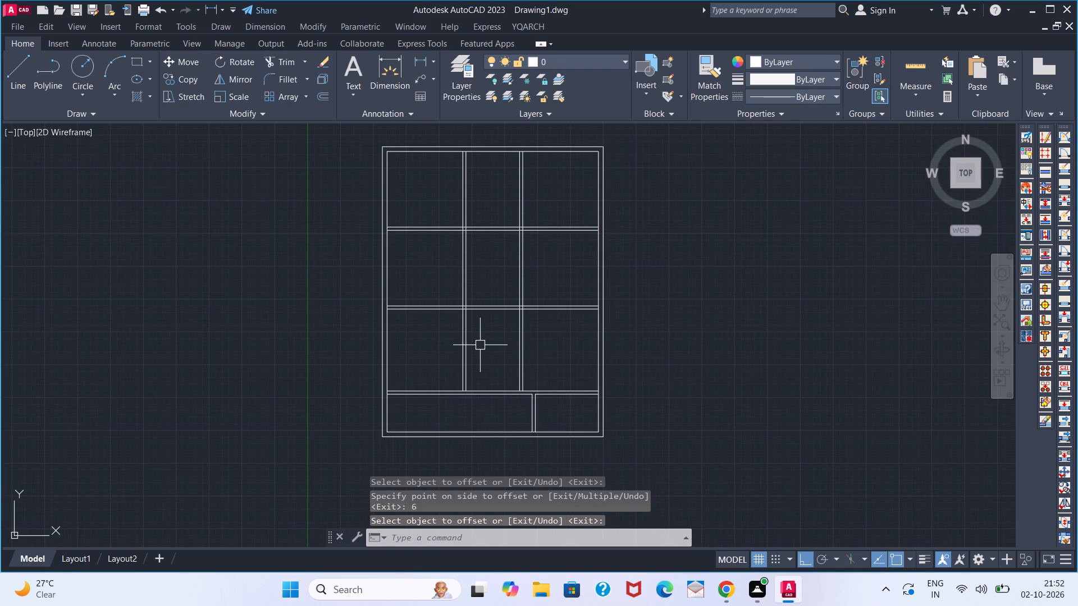
text(TR)
key(space)
scroll(453, 313, up, 7)
scroll(536, 288, down, 2)
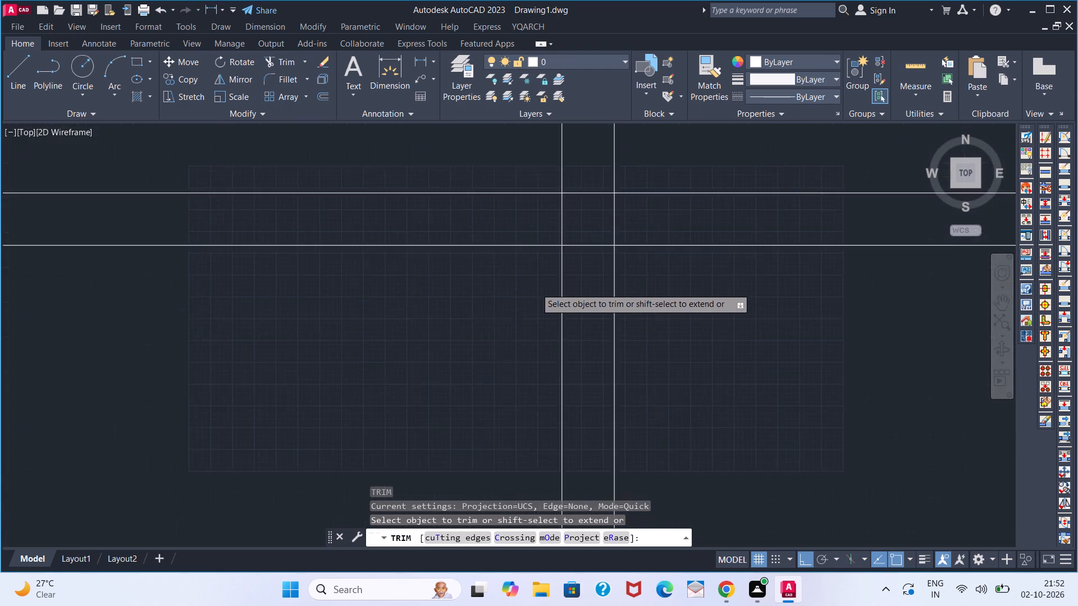
scroll(536, 288, down, 1)
click(554, 273)
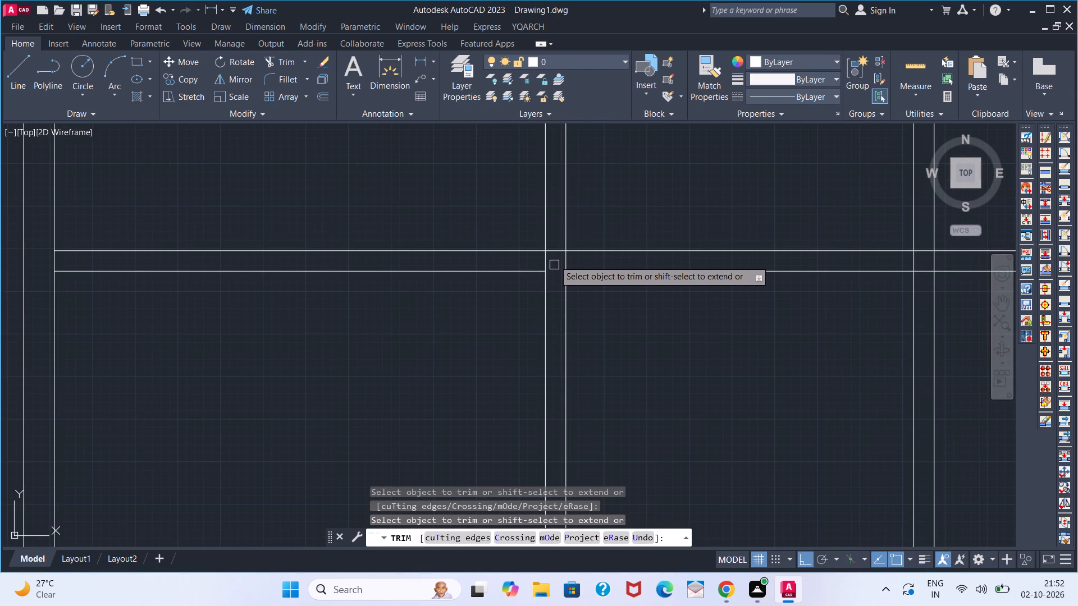
scroll(459, 410, down, 2)
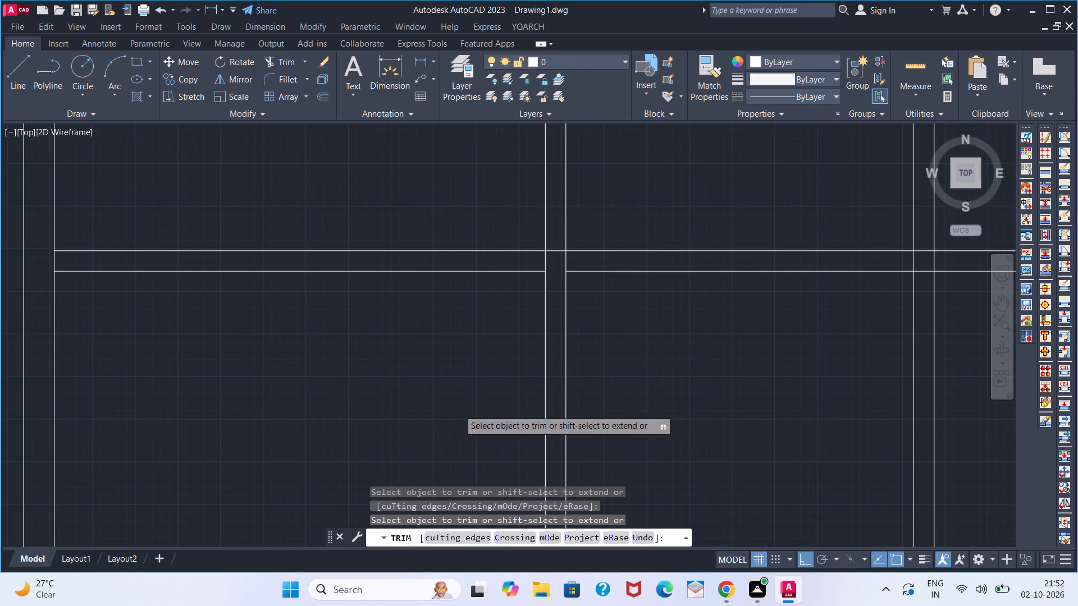
scroll(459, 410, down, 1)
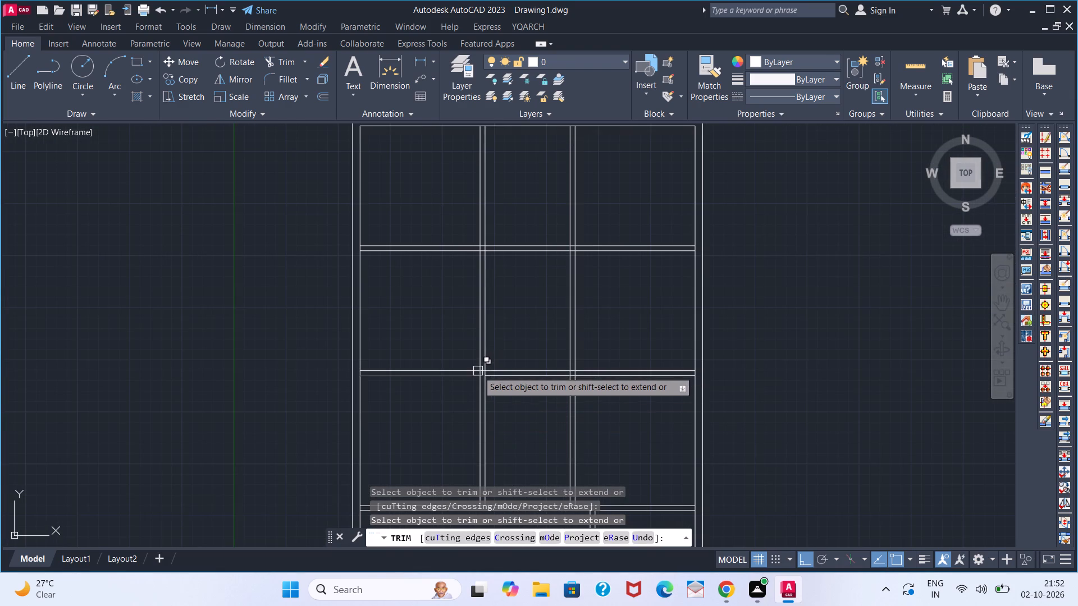
scroll(478, 371, up, 2)
click(486, 371)
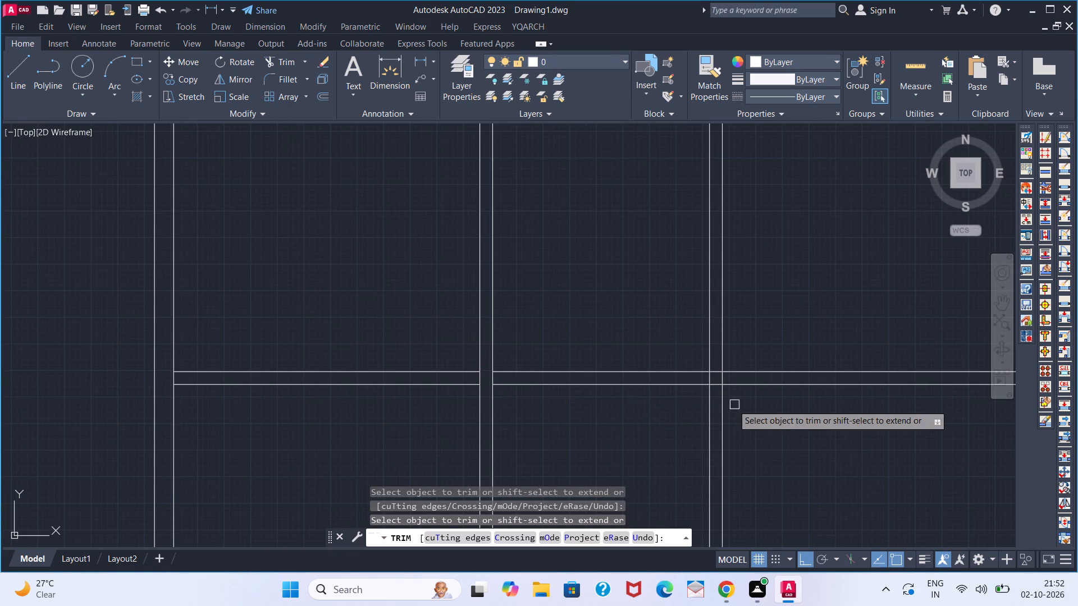
scroll(724, 394, up, 3)
click(689, 360)
click(692, 305)
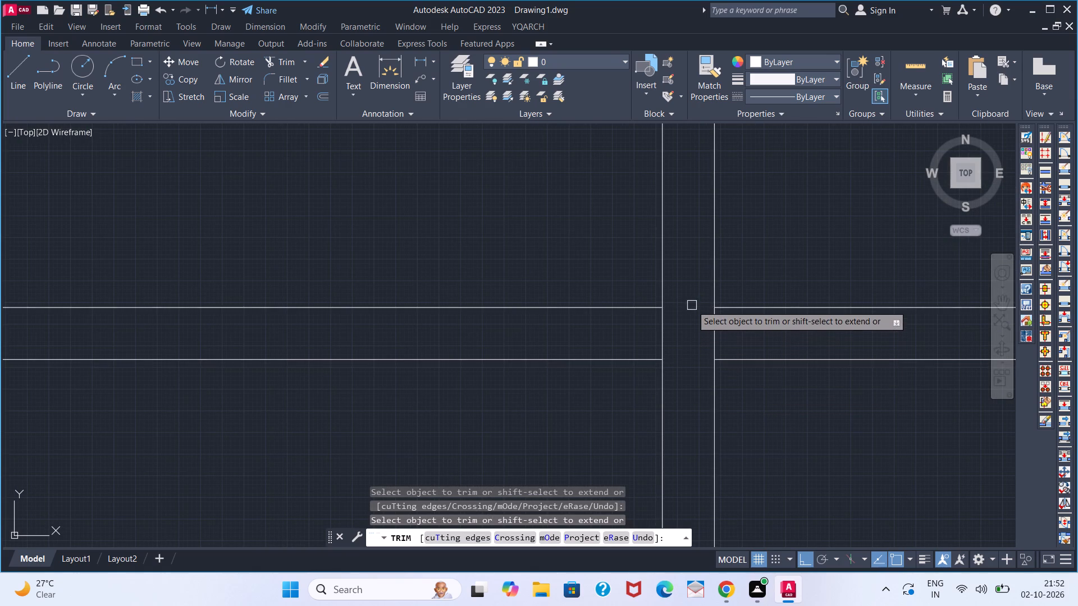
Trim both lines of the upper horizontal partition where they cross inside the two vertical partitions.
scroll(688, 327, down, 4)
middle_drag(589, 245, 486, 466)
scroll(445, 324, up, 3)
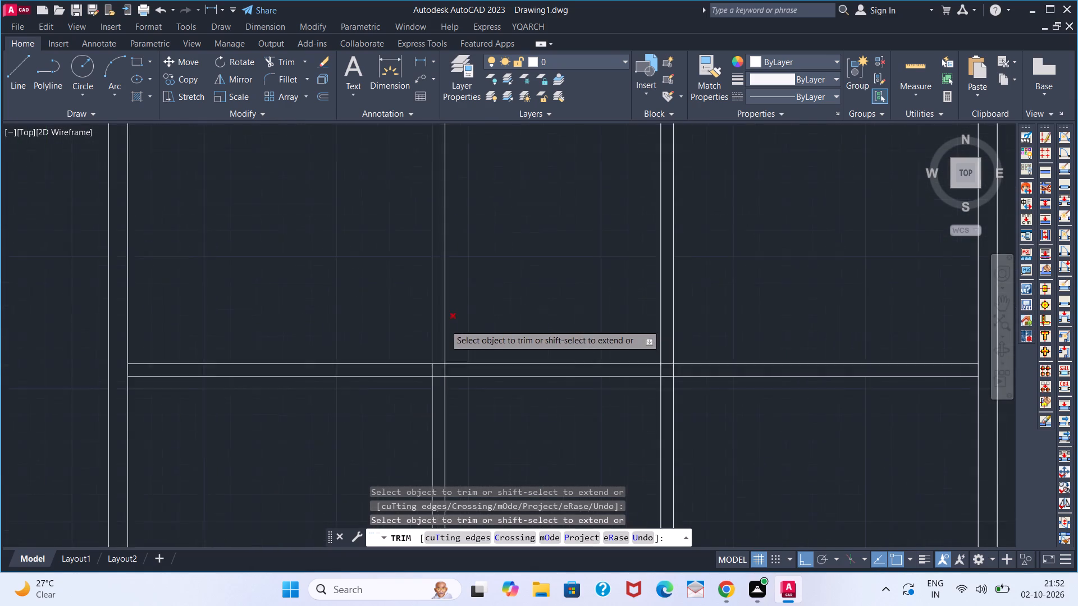
scroll(445, 324, up, 1)
click(428, 424)
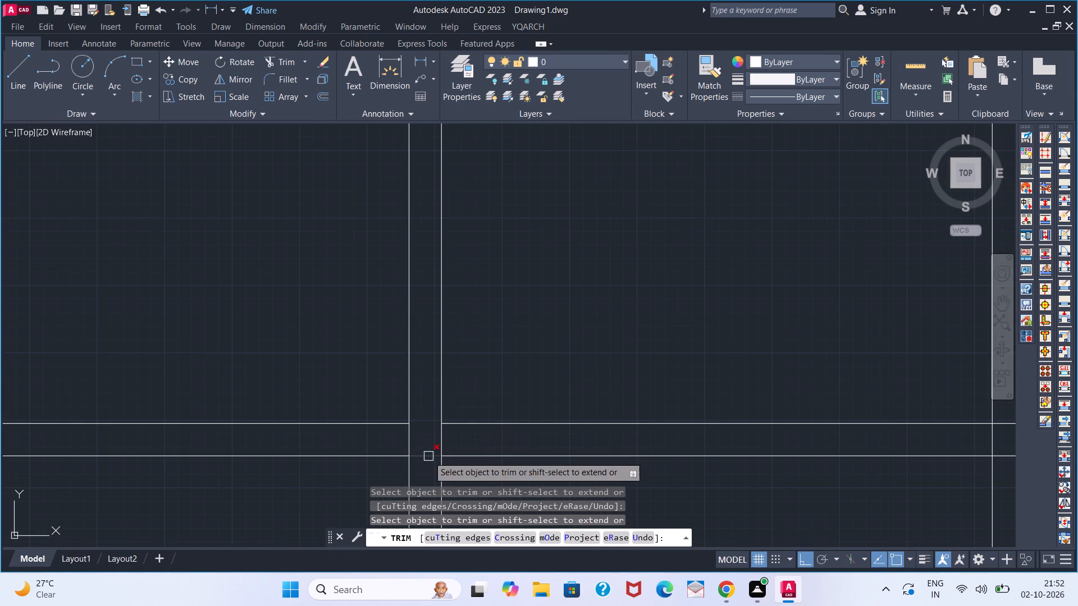
click(428, 456)
scroll(483, 438, down, 4)
scroll(568, 427, up, 3)
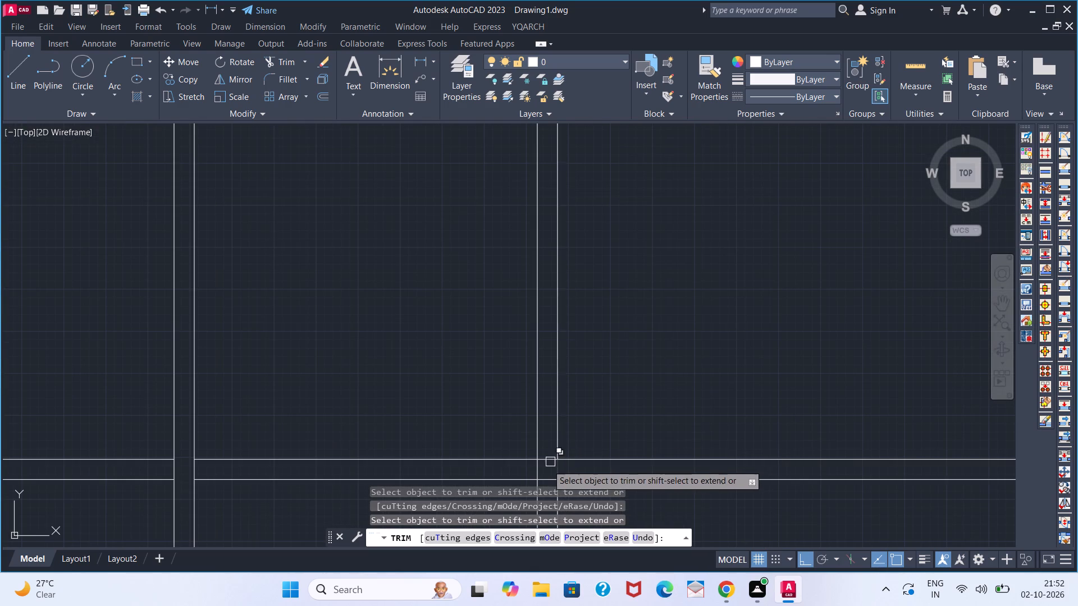
click(547, 460)
click(548, 480)
scroll(488, 433, down, 3)
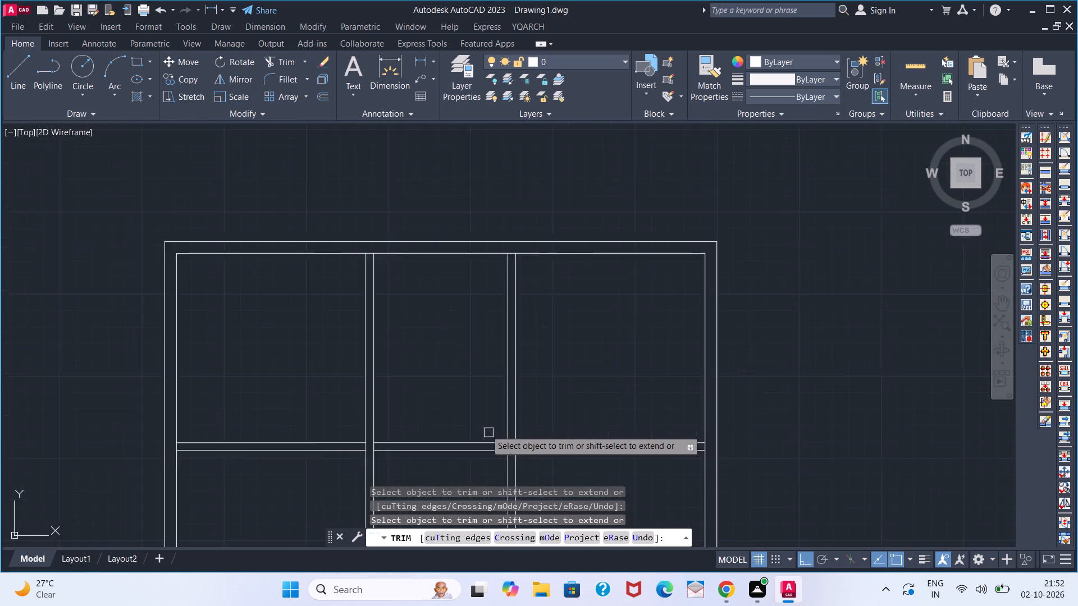
scroll(434, 316, down, 4)
middle_drag(440, 375, 457, 305)
scroll(457, 303, up, 2)
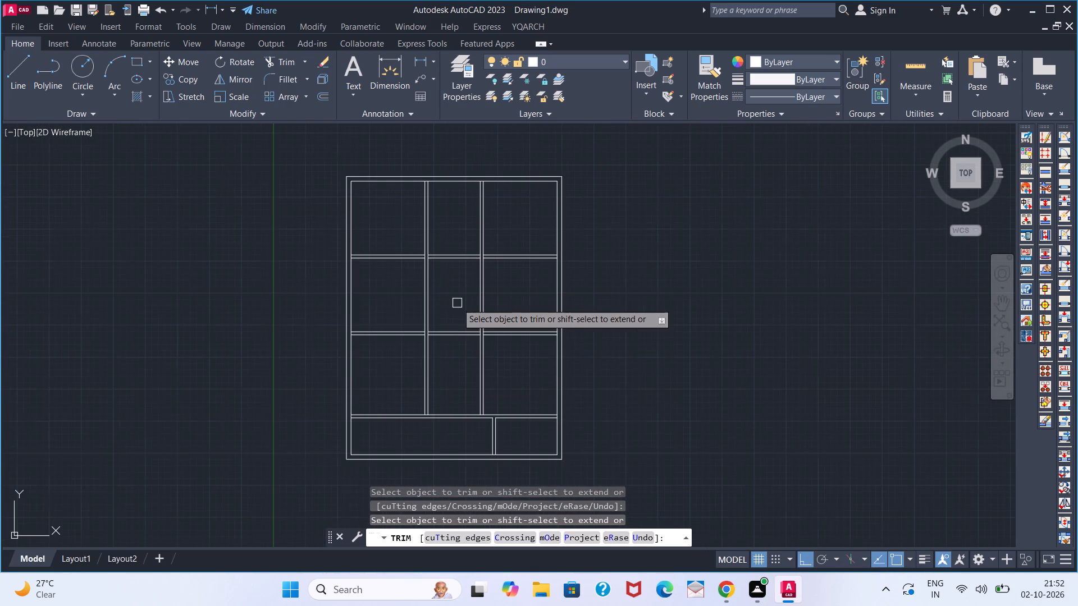
key(v)
key(space)
key(Escape)
key(Escape)
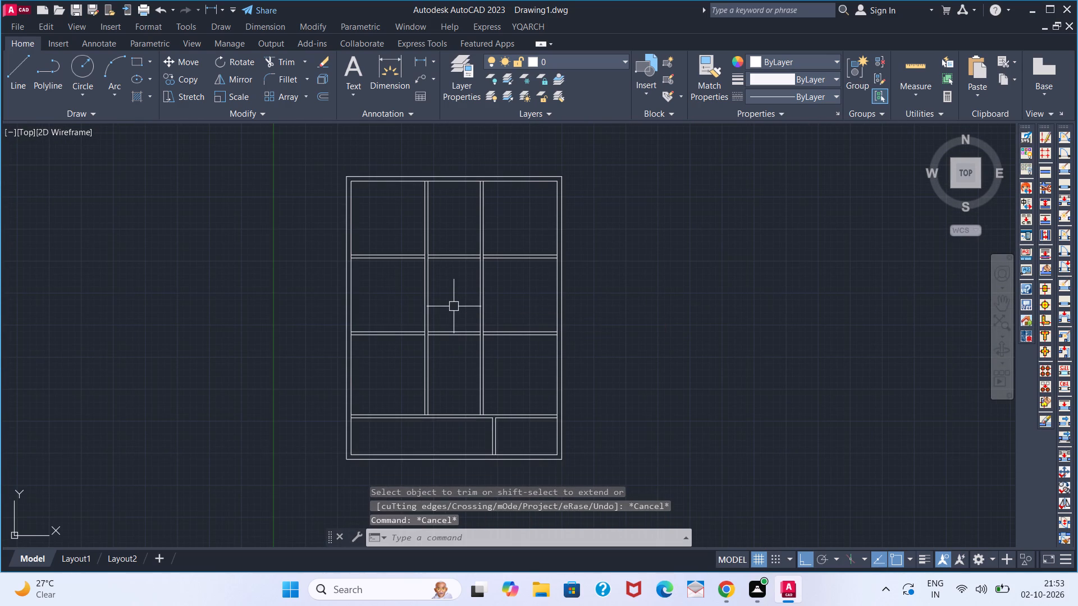
Delete the four line segments of the upper and middle horizontal partitions that cross the central corridor.
click(473, 257)
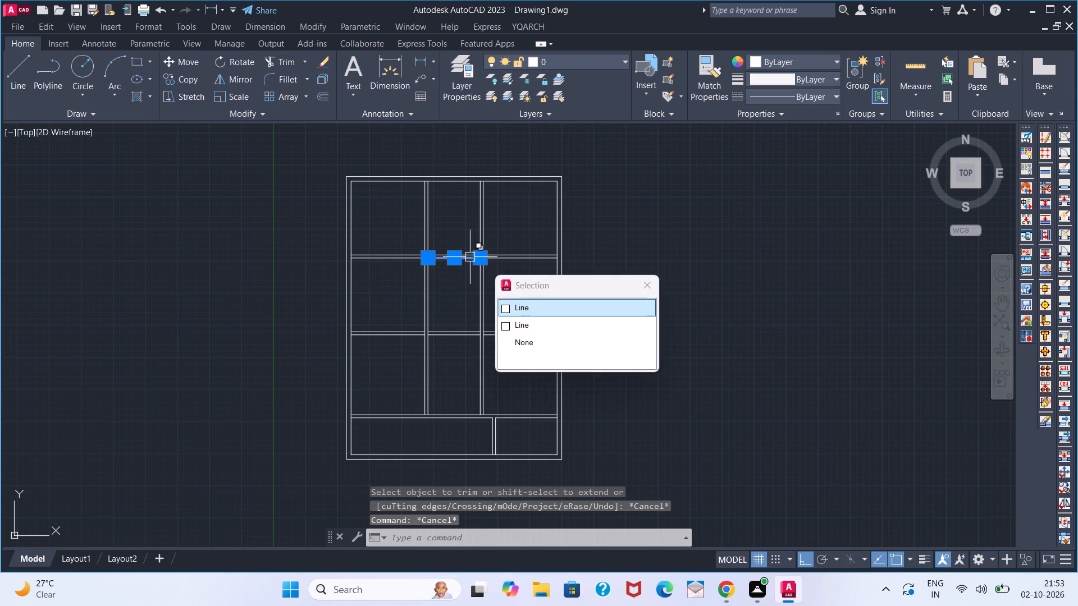
scroll(435, 287, up, 3)
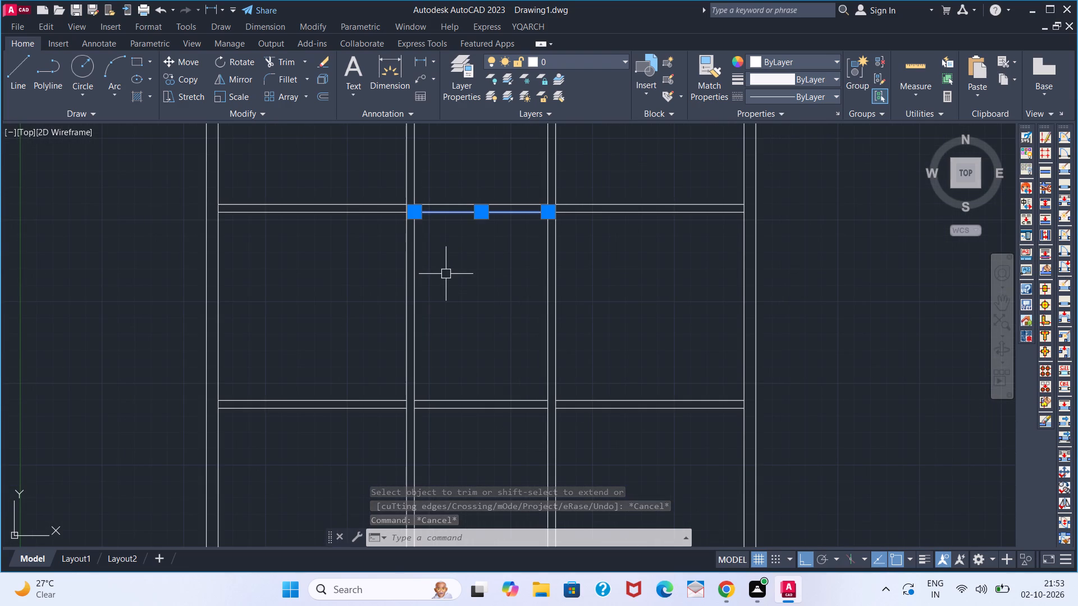
click(462, 204)
click(481, 409)
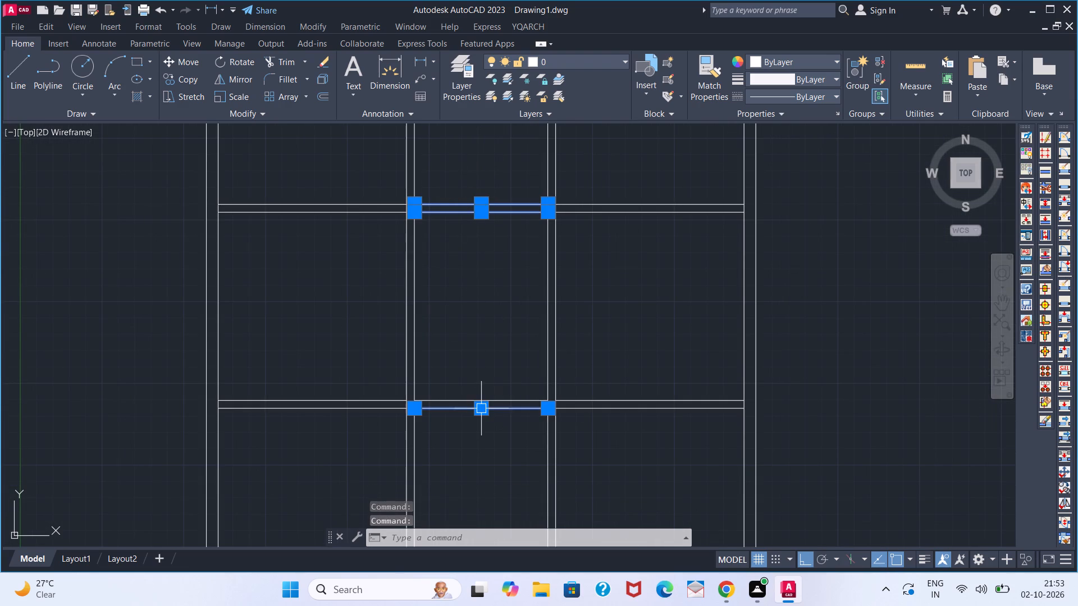
click(481, 399)
key(Delete)
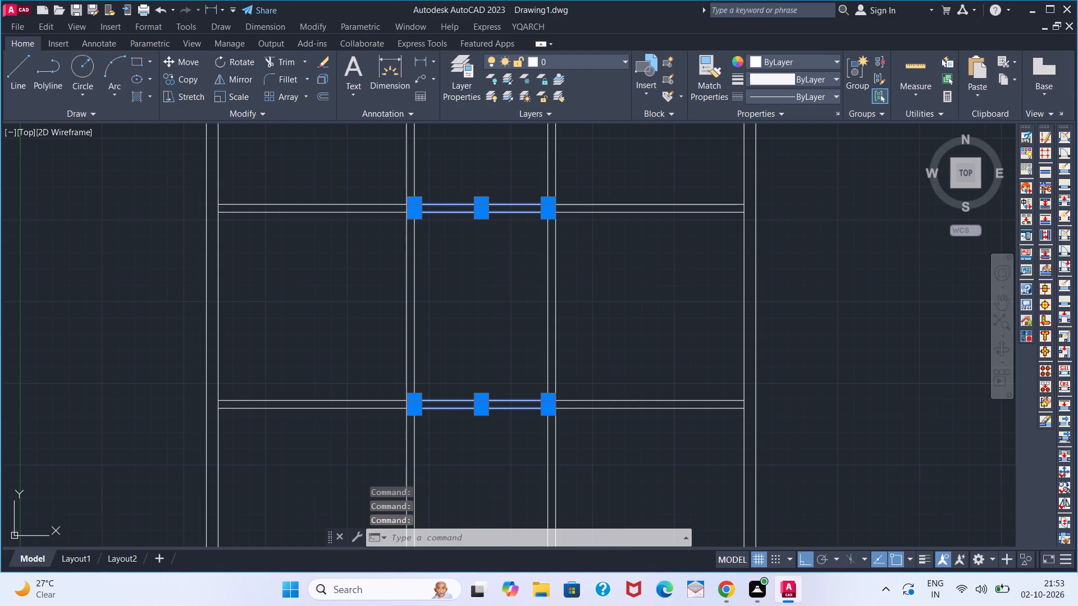
scroll(505, 345, down, 3)
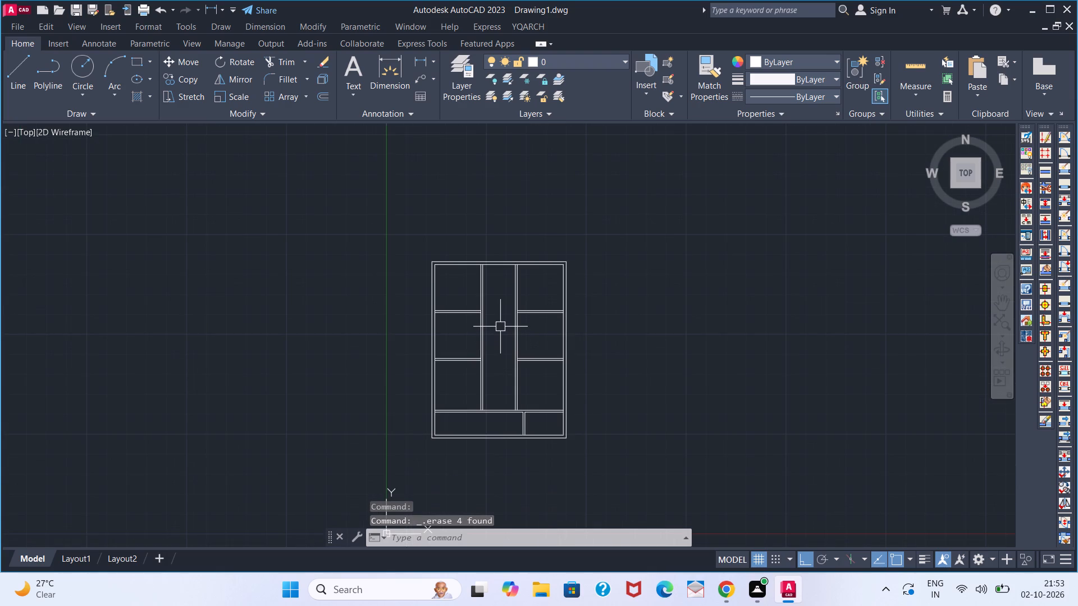
Extend the corridor-side lines of both vertical partitions down to the lower line of the bottom horizontal partition.
scroll(497, 423, up, 2)
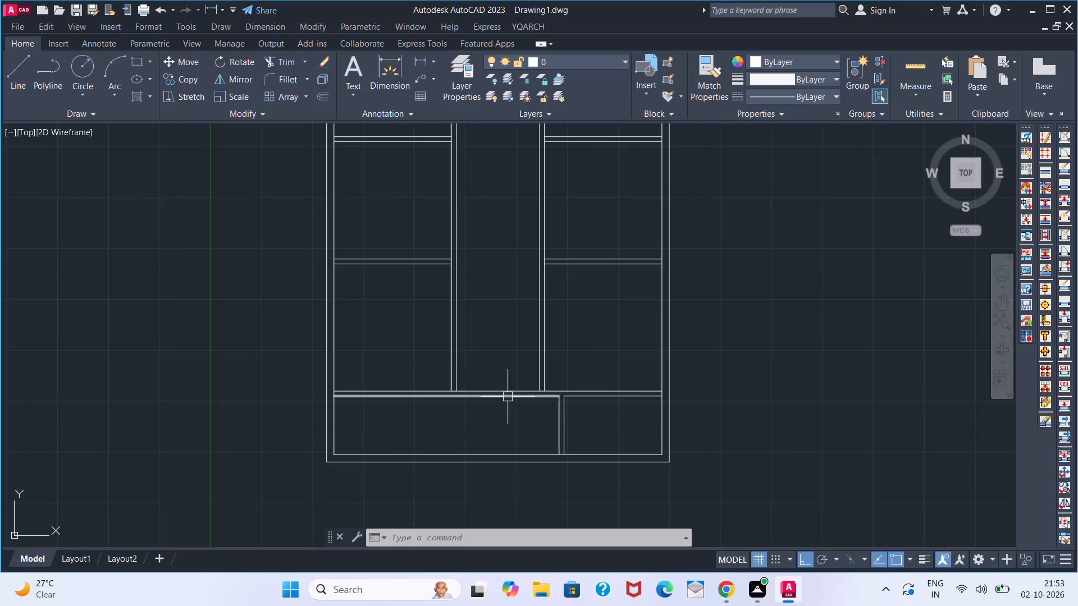
text(EX)
key(space)
click(459, 379)
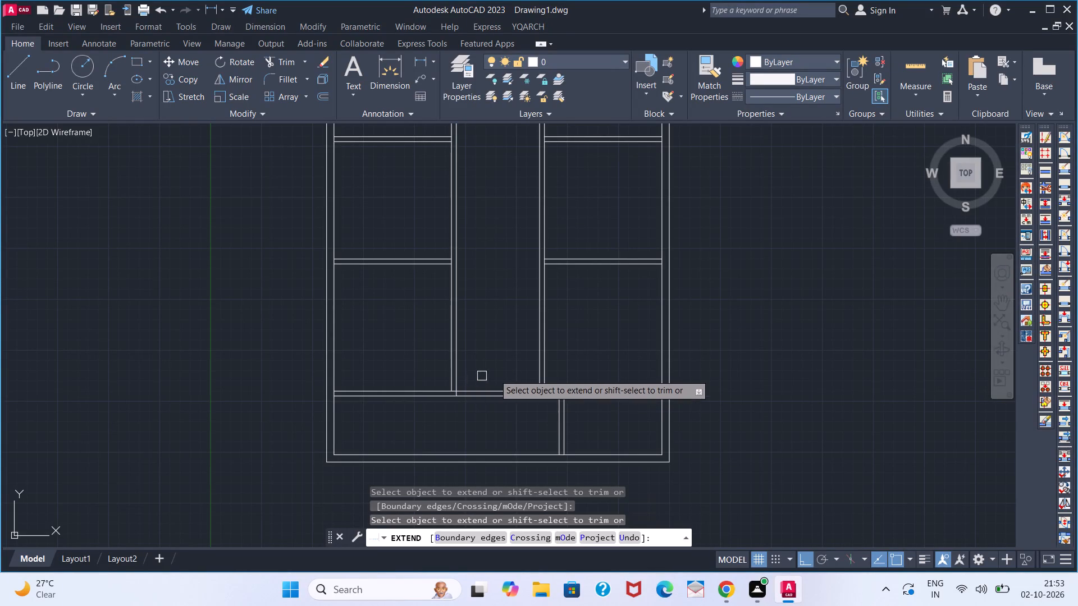
click(538, 380)
key(space)
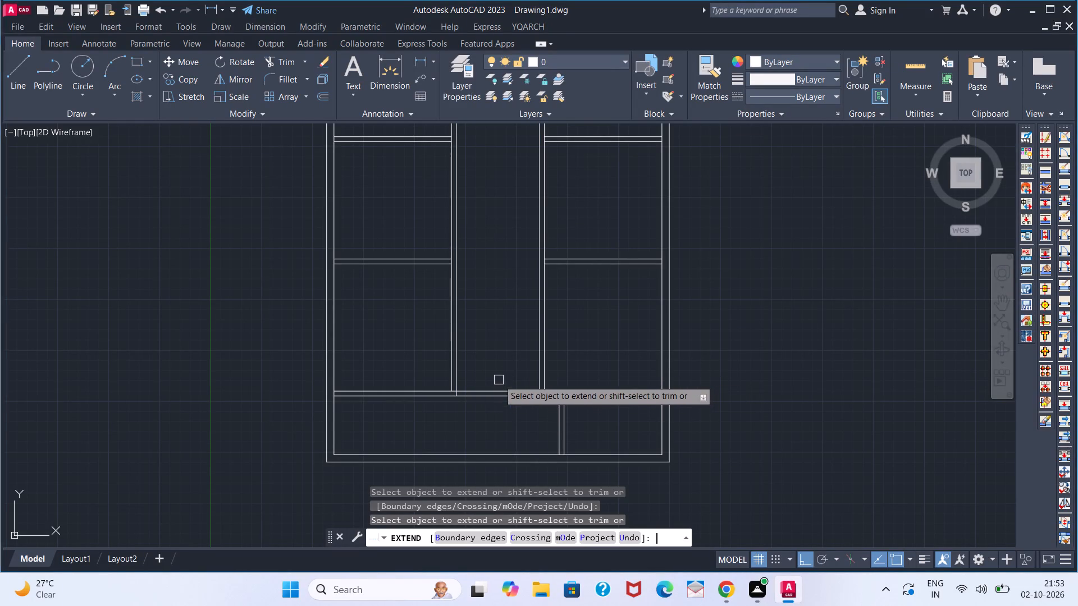
Trim both lines of the bottom horizontal partition between the two vertical partitions to open the corridor's lower end.
text(TR)
key(space)
click(504, 419)
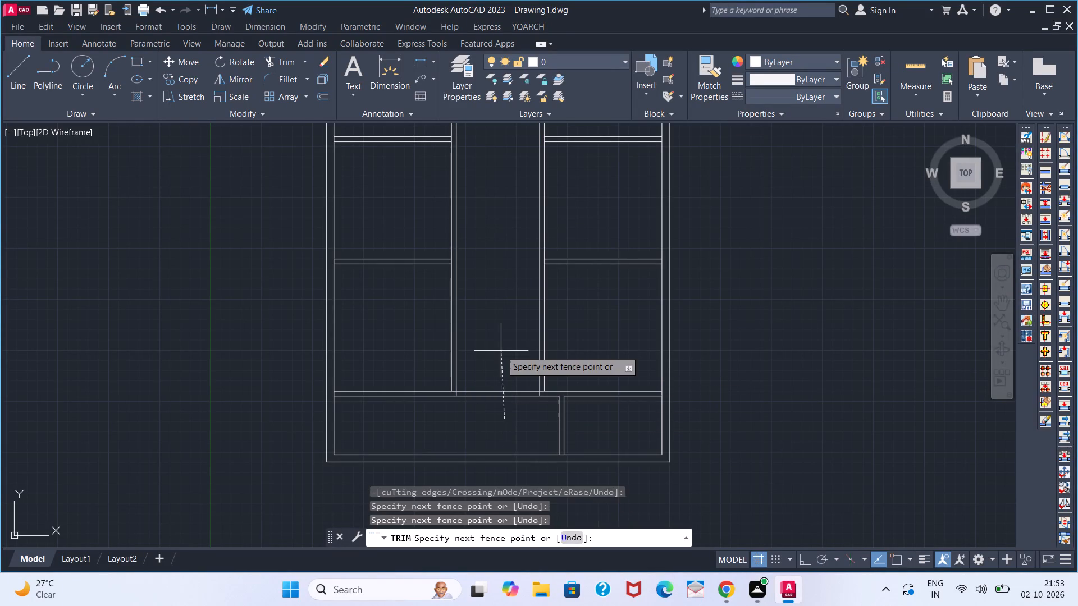
key(space)
click(501, 351)
click(498, 423)
key(Escape)
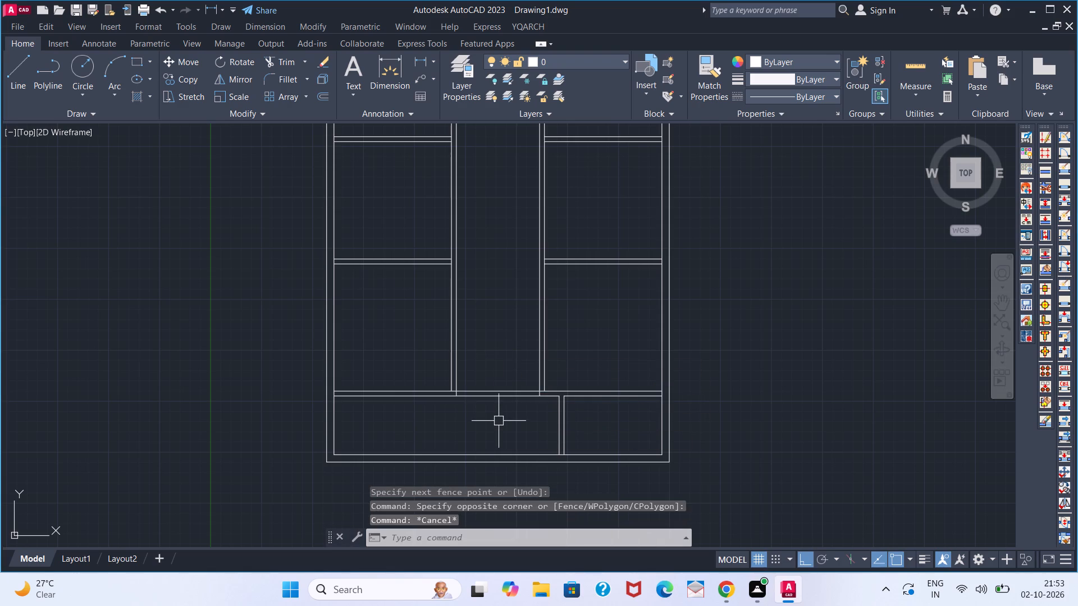
key(space)
click(499, 415)
click(491, 363)
key(space)
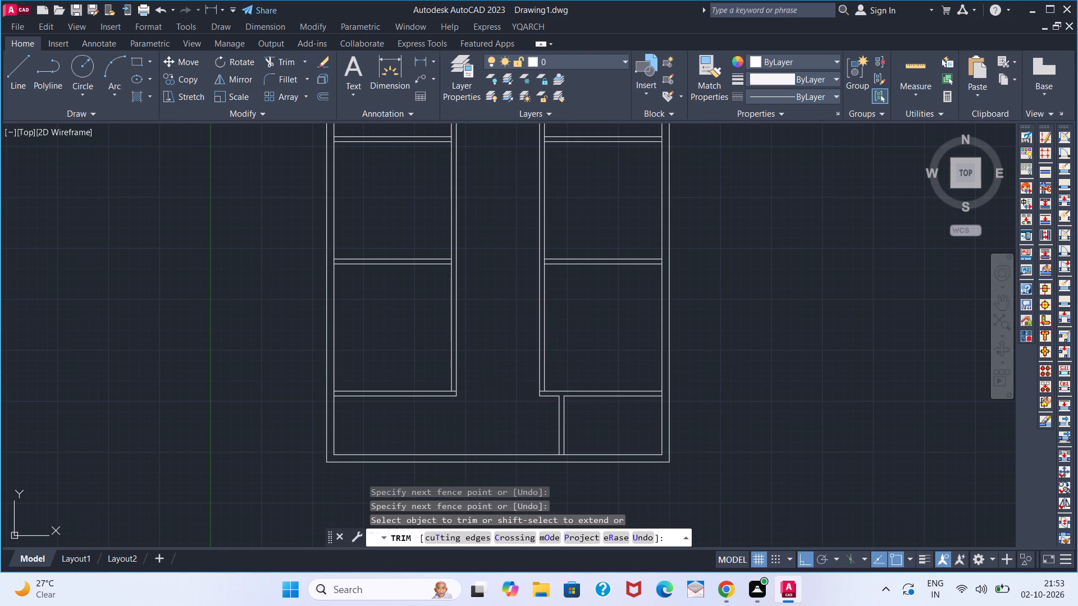
Trim the bottom horizontal partition's upper line inside both vertical partitions, cleaning the two corners at the corridor's lower end.
scroll(442, 393, up, 3)
key(t)
text(R)
key(space)
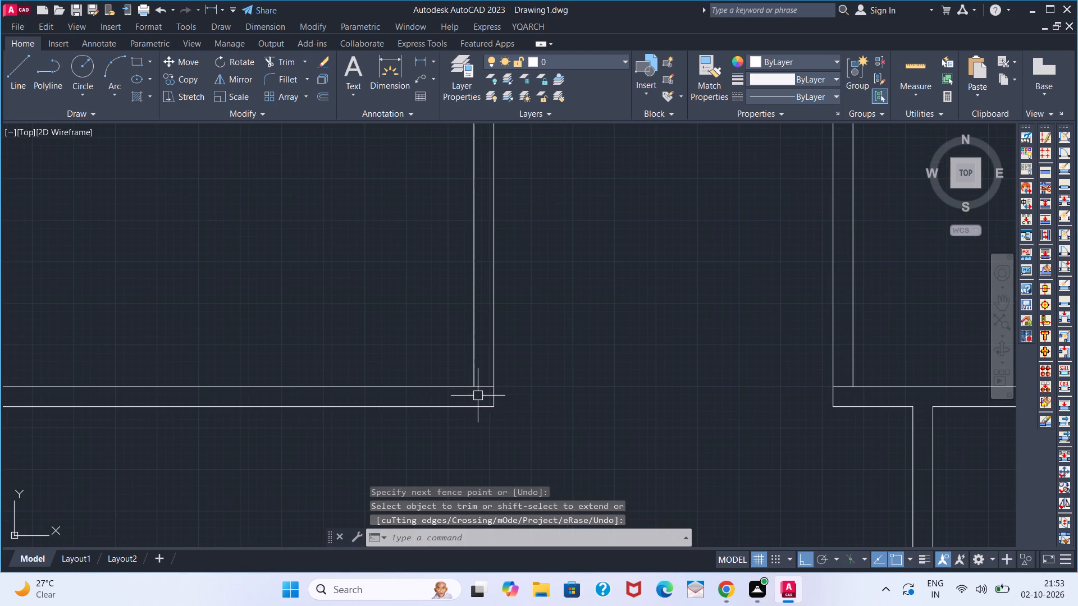
click(485, 388)
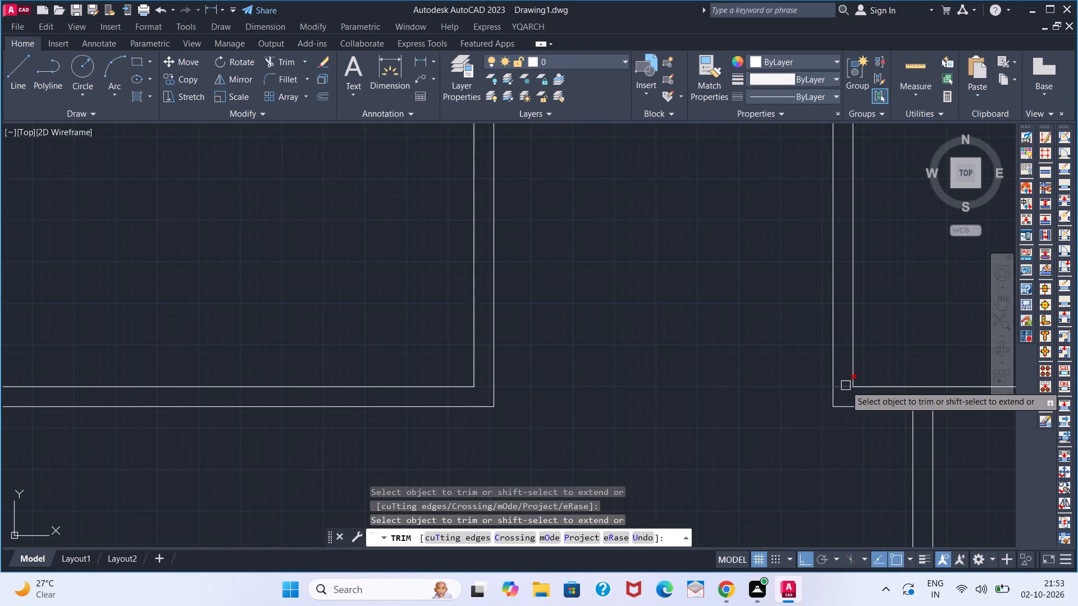
click(845, 385)
Trim the left outer wall's inner line across the ends of the bottom, middle and upper horizontal partitions.
scroll(728, 426, down, 3)
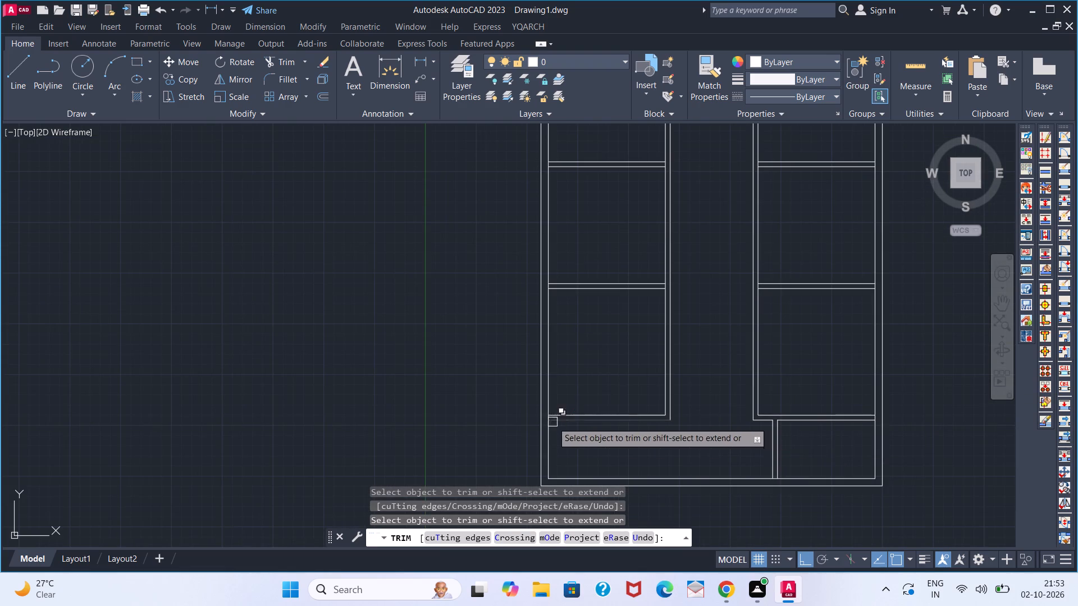
scroll(529, 414, up, 3)
click(608, 431)
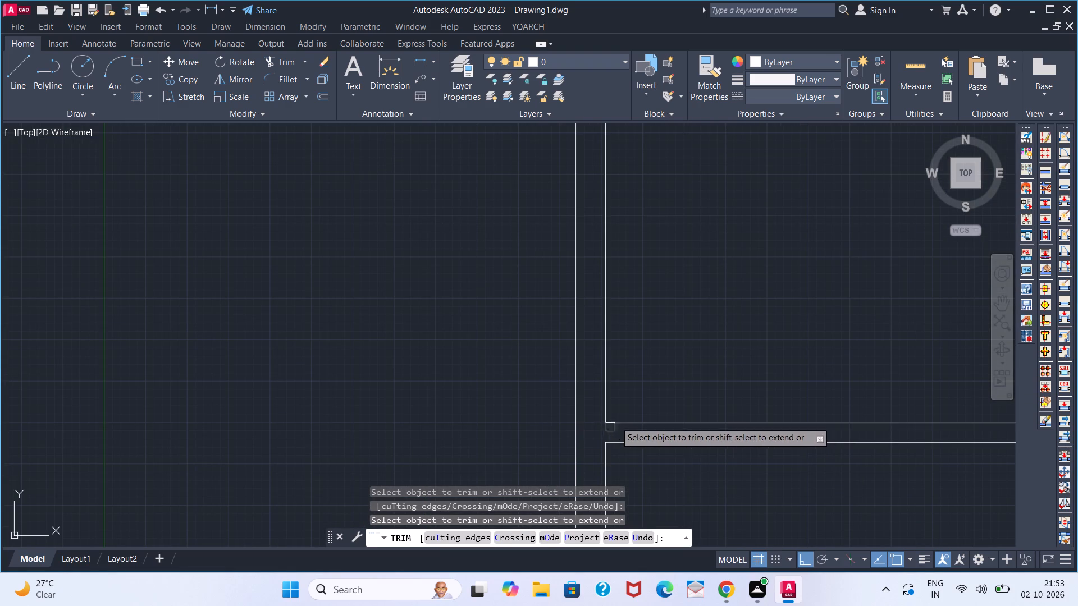
scroll(627, 361, down, 3)
middle_drag(635, 267, 608, 390)
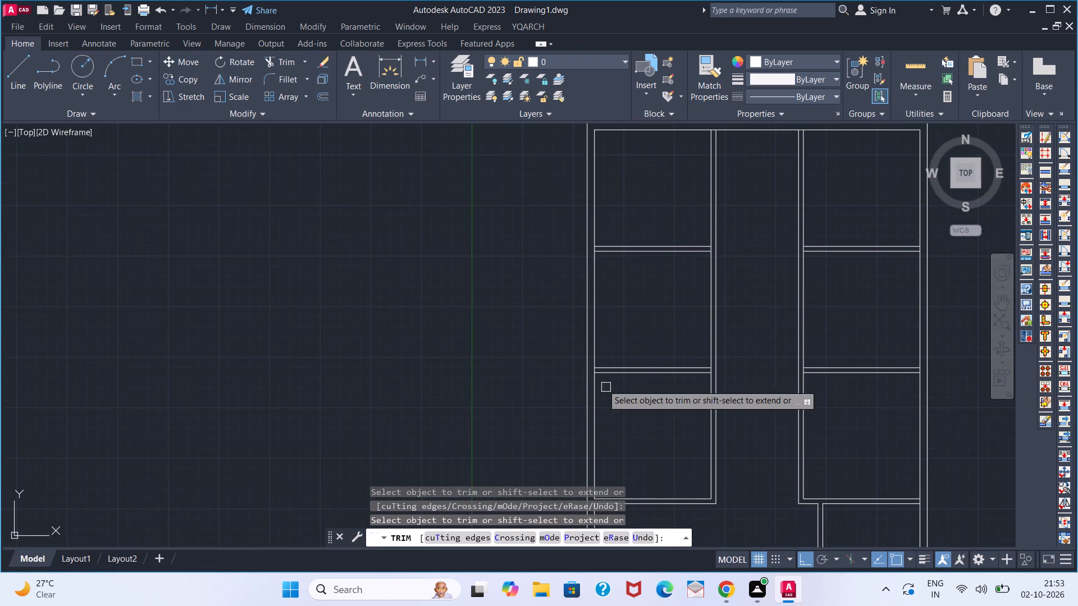
scroll(591, 375, up, 5)
click(611, 348)
scroll(599, 319, down, 4)
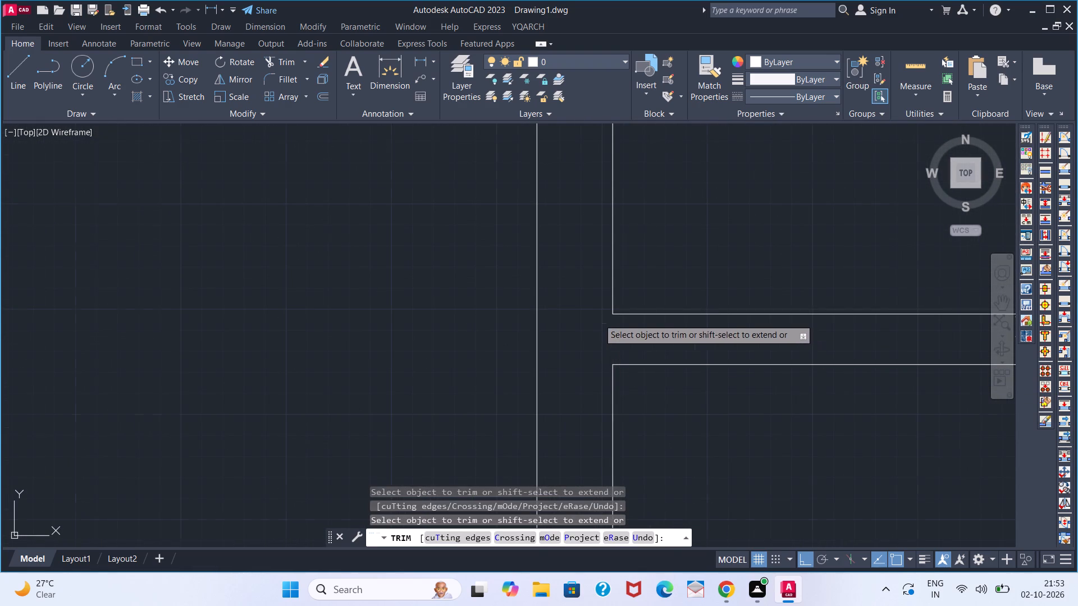
middle_click(605, 277)
middle_drag(606, 316, 588, 545)
scroll(575, 251, up, 3)
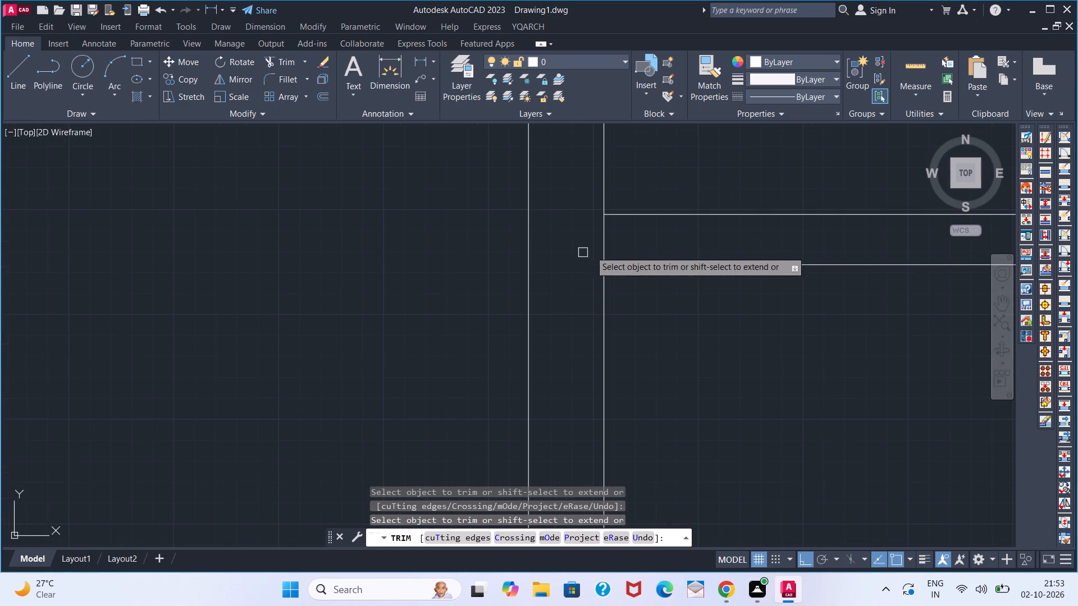
click(604, 243)
Trim the left vertical partition's room-side line where the upper-left horizontal partition meets it.
scroll(604, 244, down, 3)
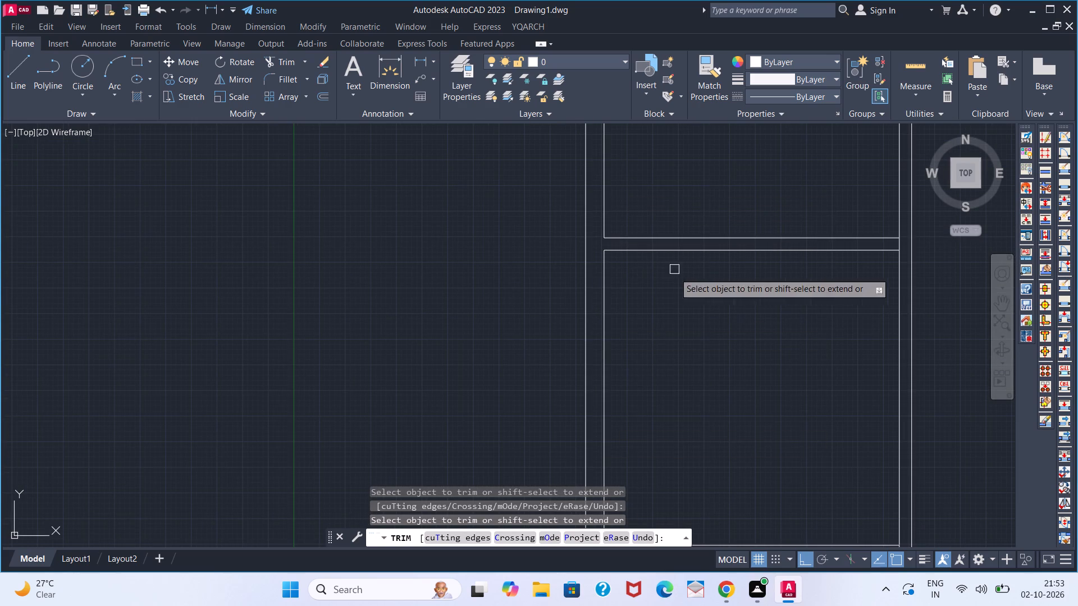
middle_click(674, 283)
scroll(674, 284, down, 3)
middle_click(702, 227)
scroll(727, 267, up, 1)
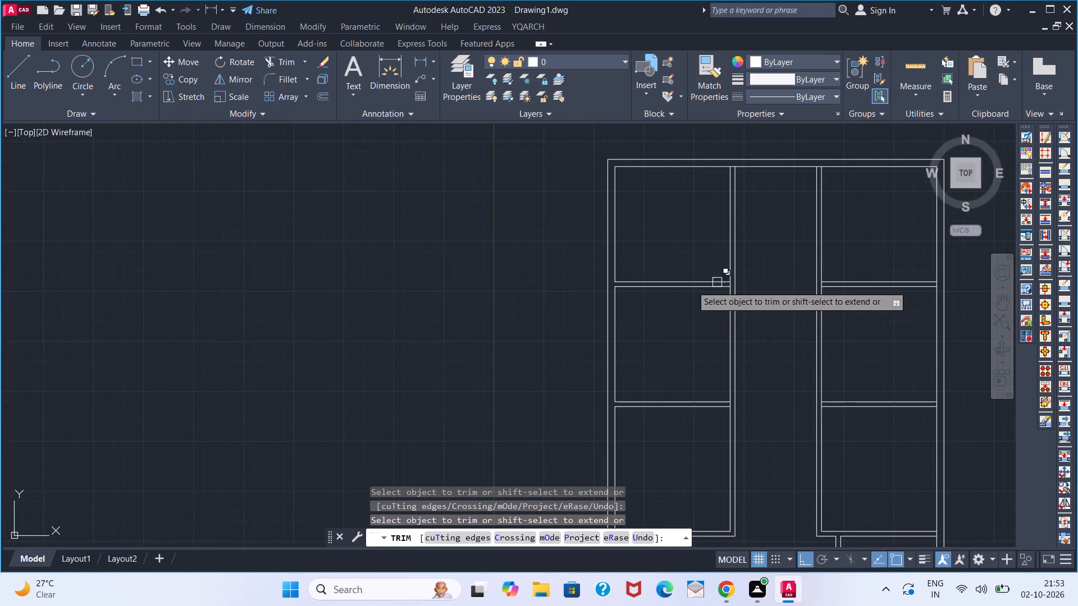
middle_drag(866, 316, 571, 290)
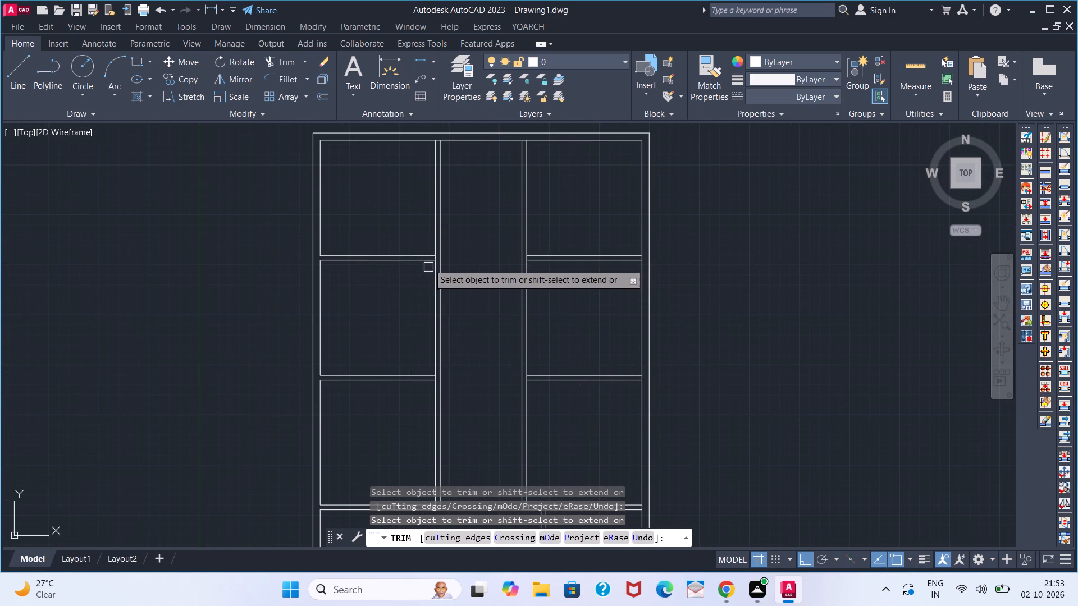
scroll(435, 254, up, 3)
click(431, 268)
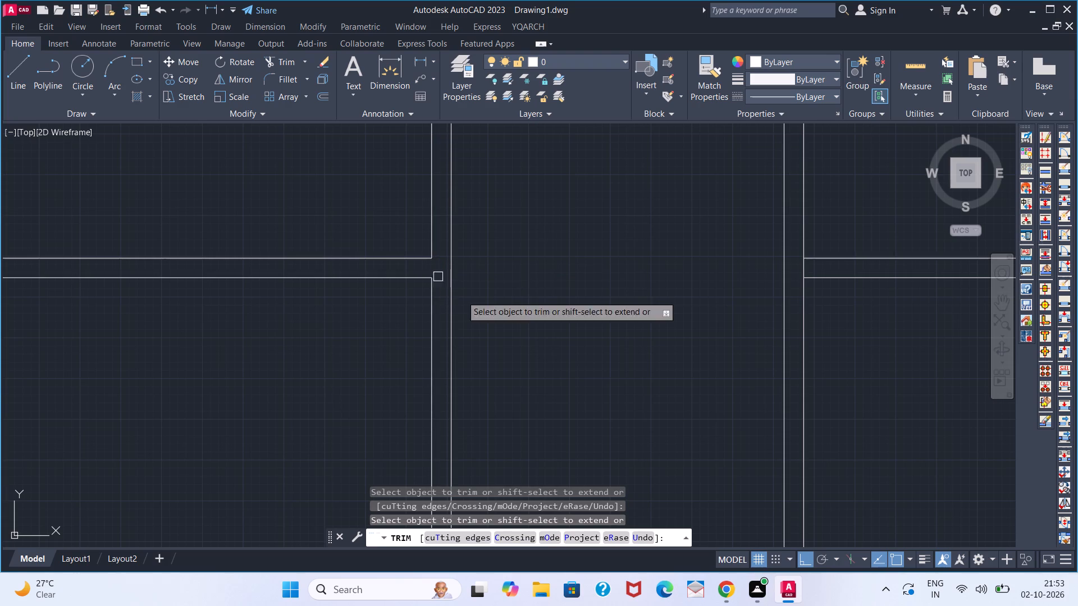
Trim the top outer wall's inner line across the upper ends of both vertical partitions.
scroll(496, 307, down, 4)
scroll(489, 224, up, 4)
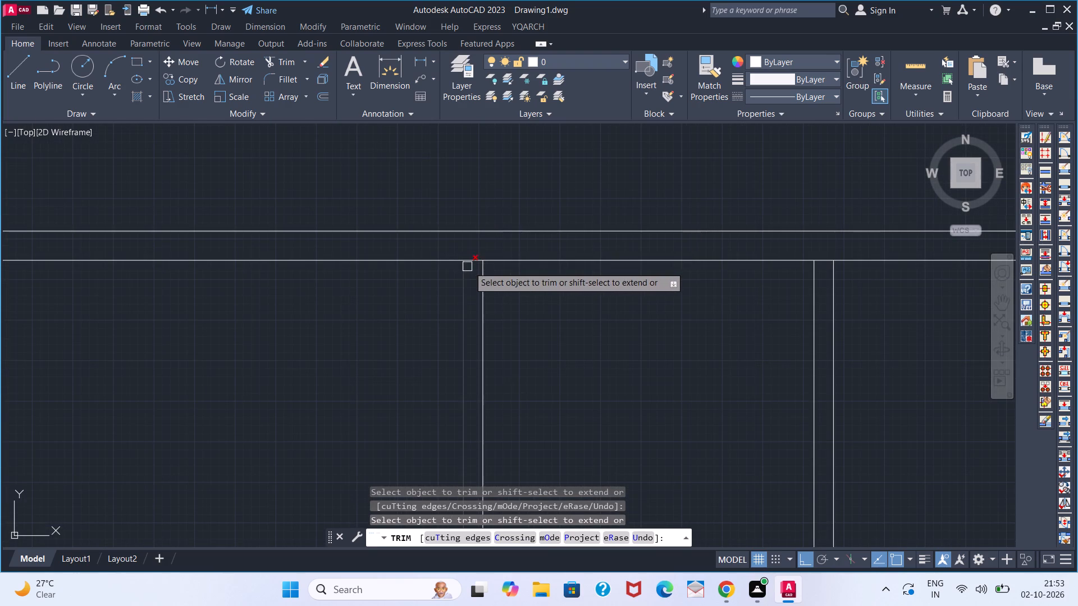
click(472, 265)
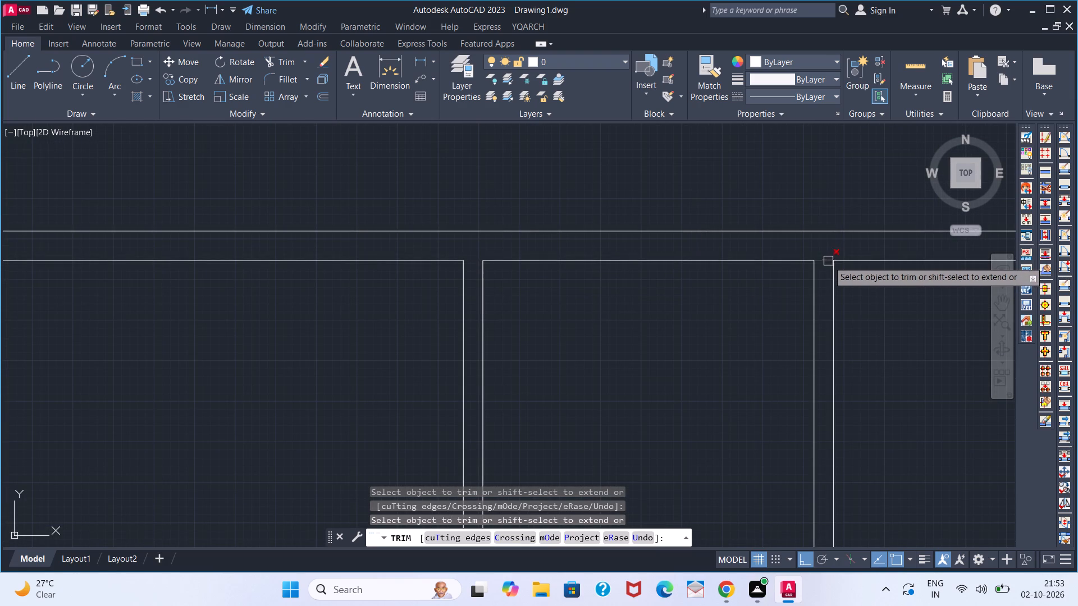
click(823, 261)
Trim the wall lines closing both ends of the upper-right horizontal partition, at the vertical partition and the right outer wall.
scroll(758, 333, down, 5)
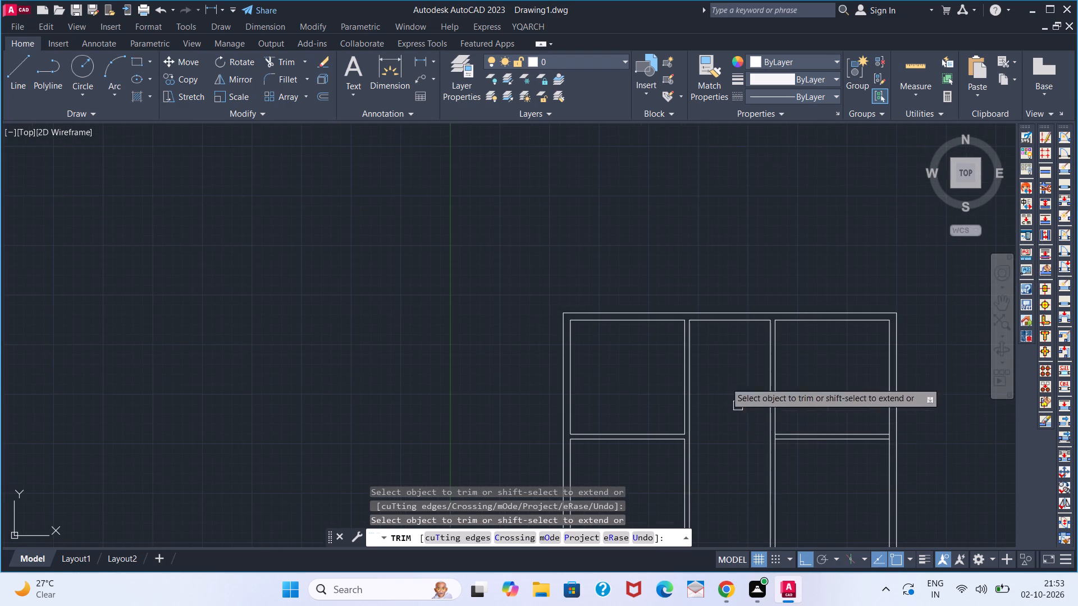
middle_drag(720, 434, 513, 294)
scroll(698, 402, down, 1)
scroll(548, 294, up, 4)
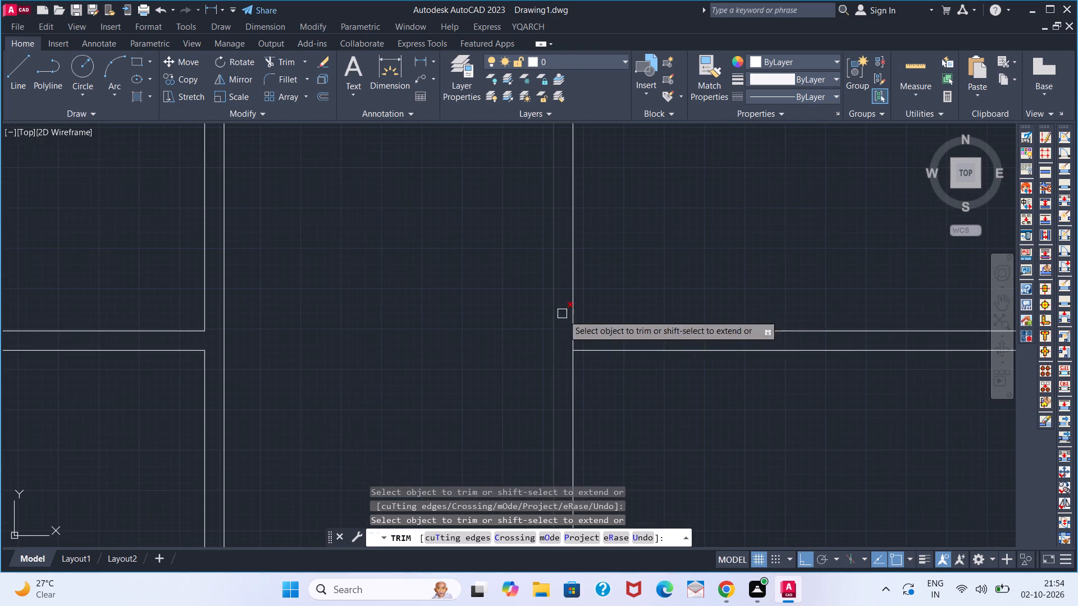
click(574, 340)
scroll(678, 379, down, 4)
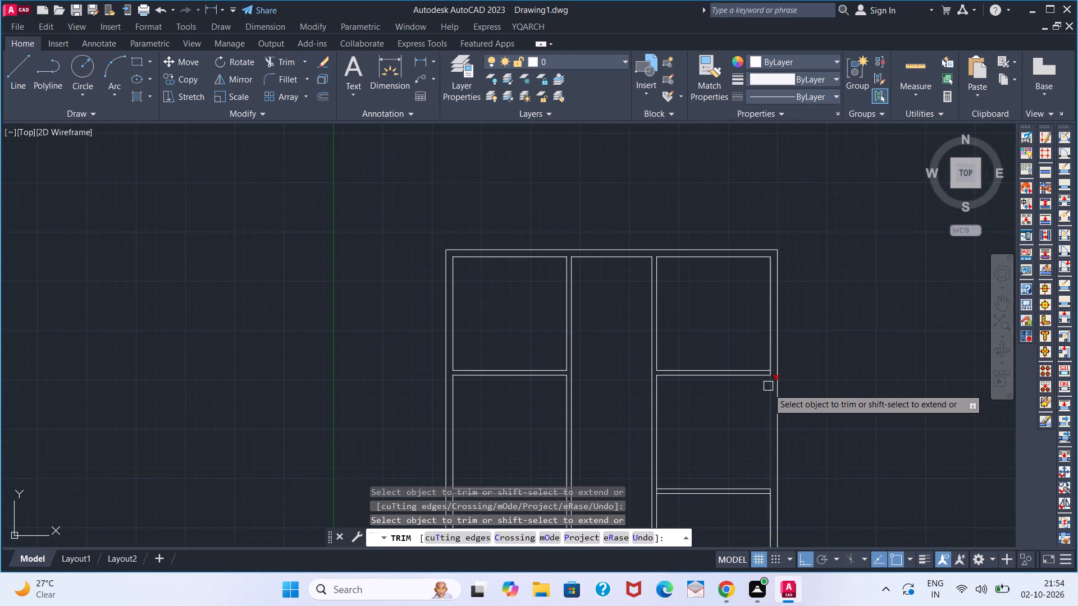
scroll(771, 371, up, 3)
click(764, 378)
Trim the wall lines closing both ends of the middle-right horizontal partition, at the vertical partition and the right outer wall.
scroll(728, 406, down, 3)
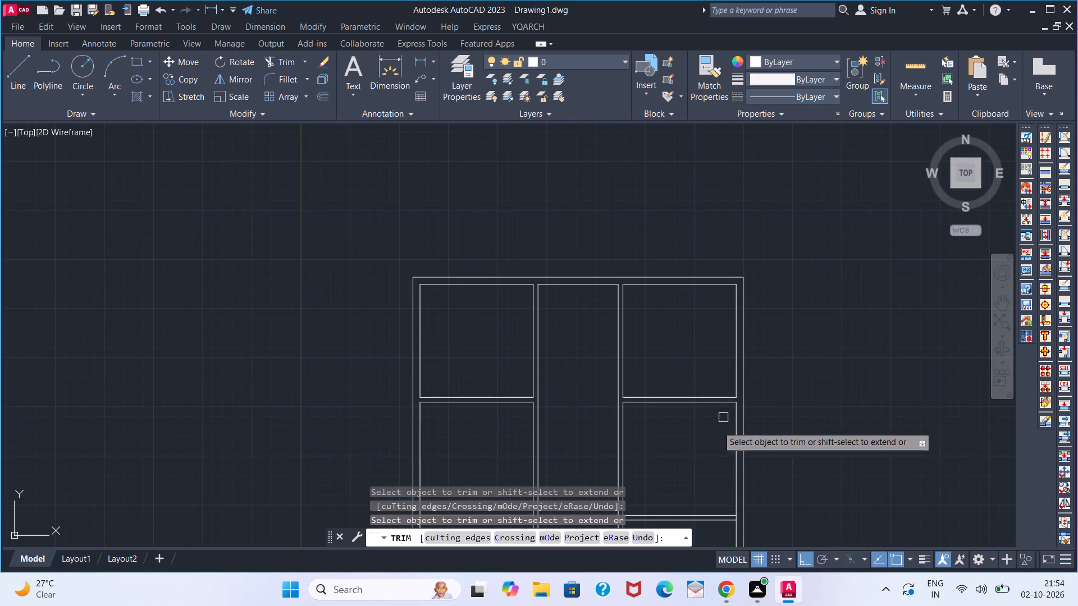
middle_click(706, 237)
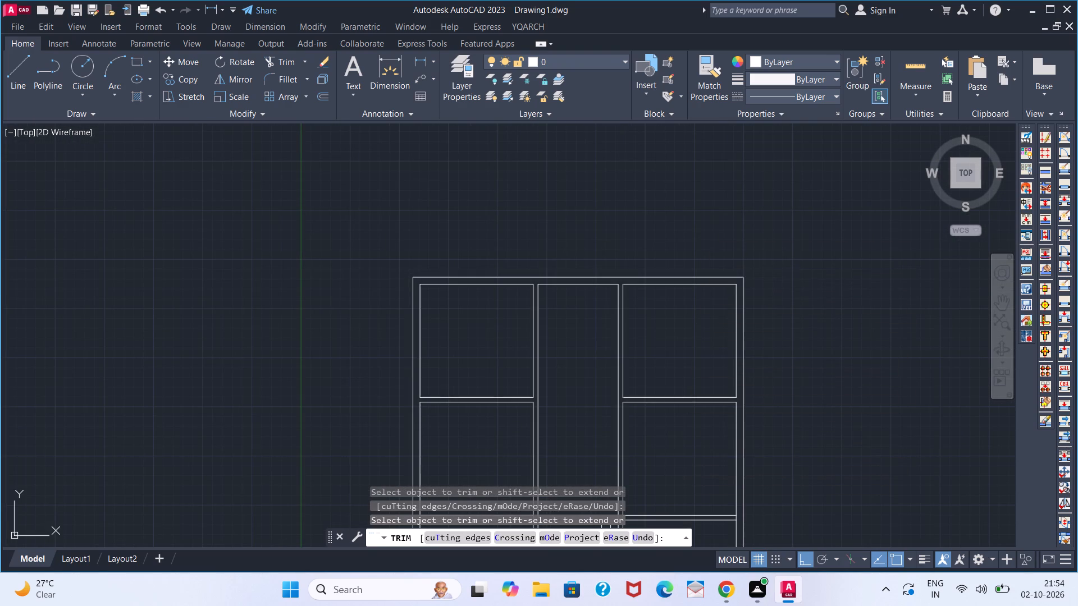
middle_drag(600, 385, 606, 323)
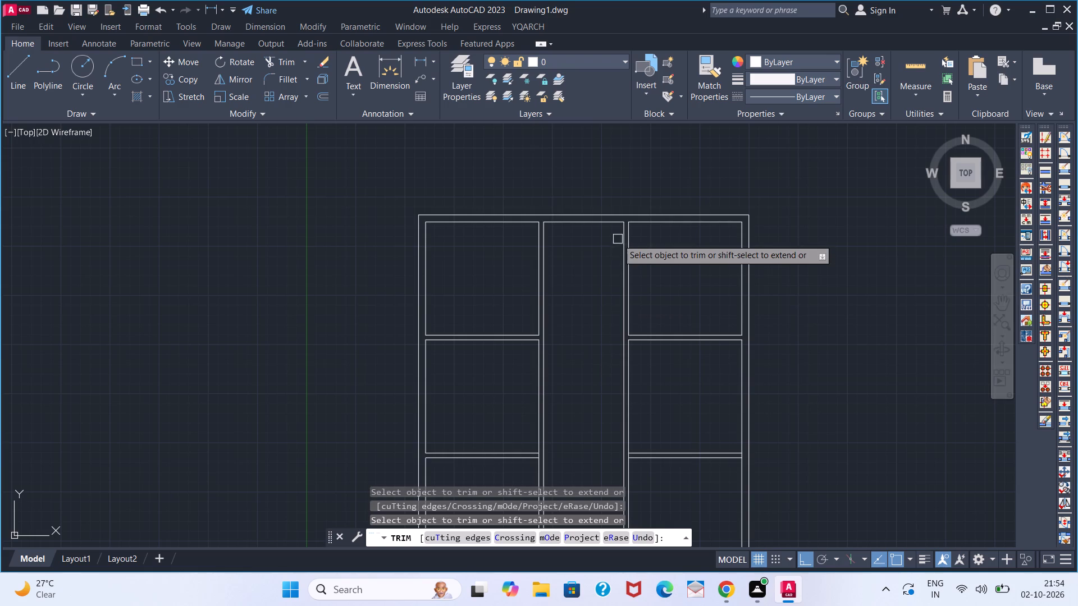
middle_drag(604, 277, 627, 187)
scroll(674, 374, up, 6)
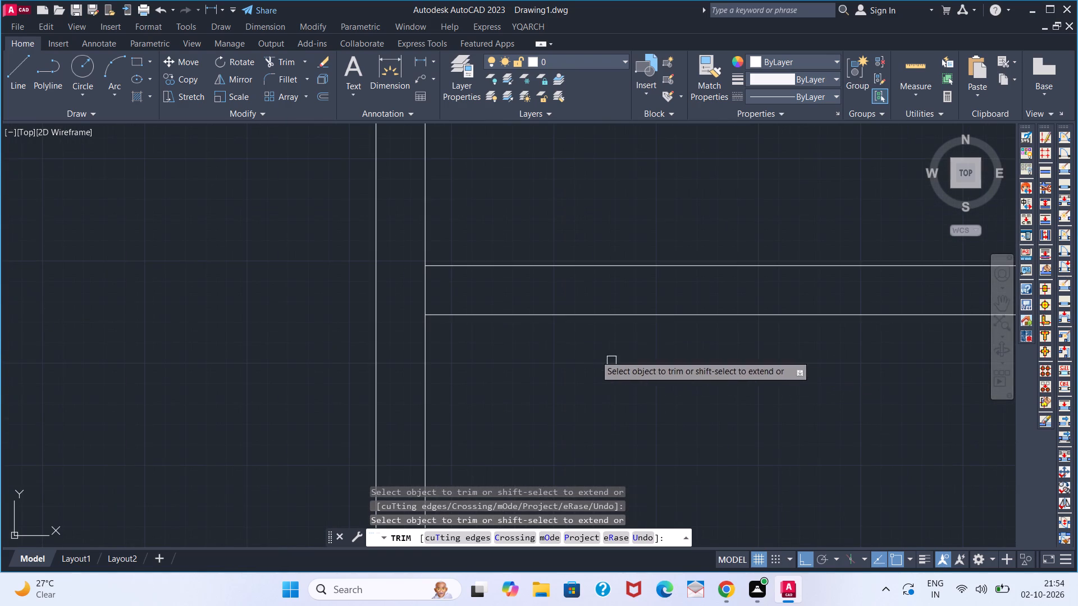
click(423, 301)
scroll(589, 298, down, 4)
scroll(763, 338, down, 2)
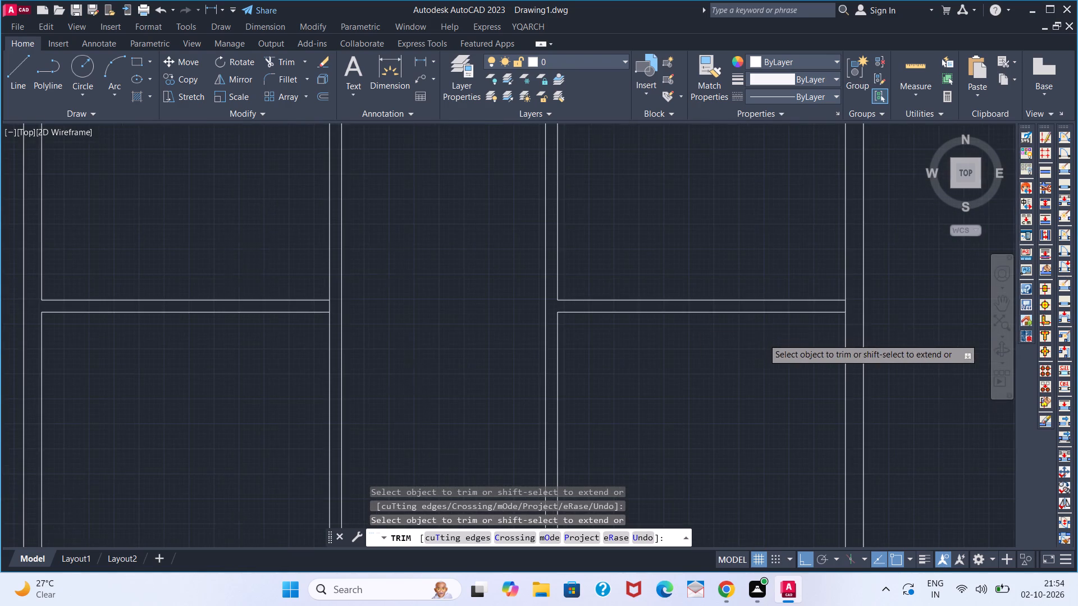
middle_drag(736, 369, 671, 457)
scroll(718, 443, up, 1)
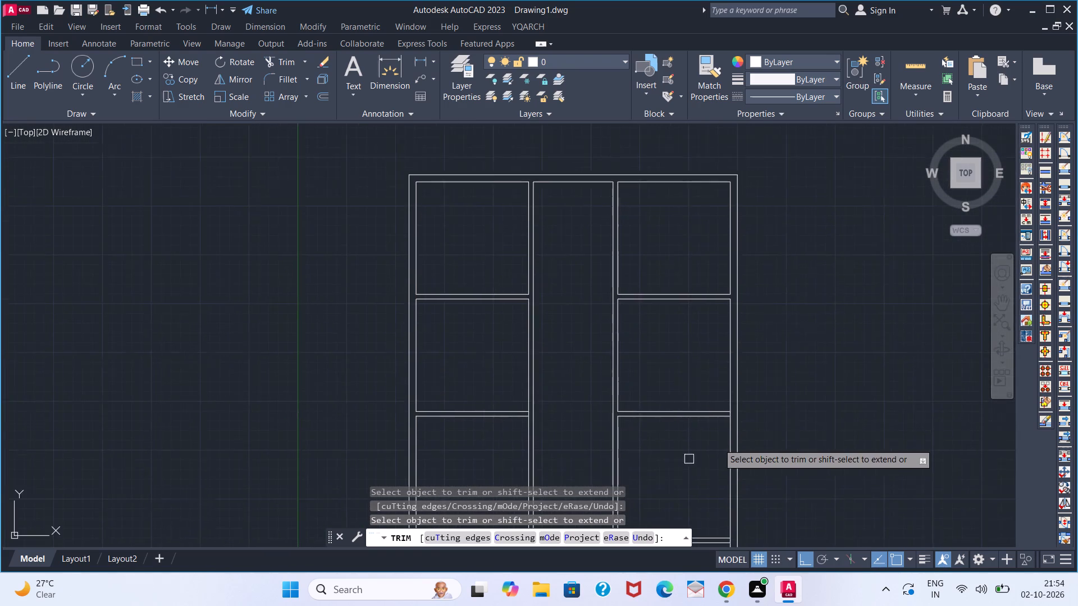
scroll(730, 410, up, 3)
click(755, 360)
key(space)
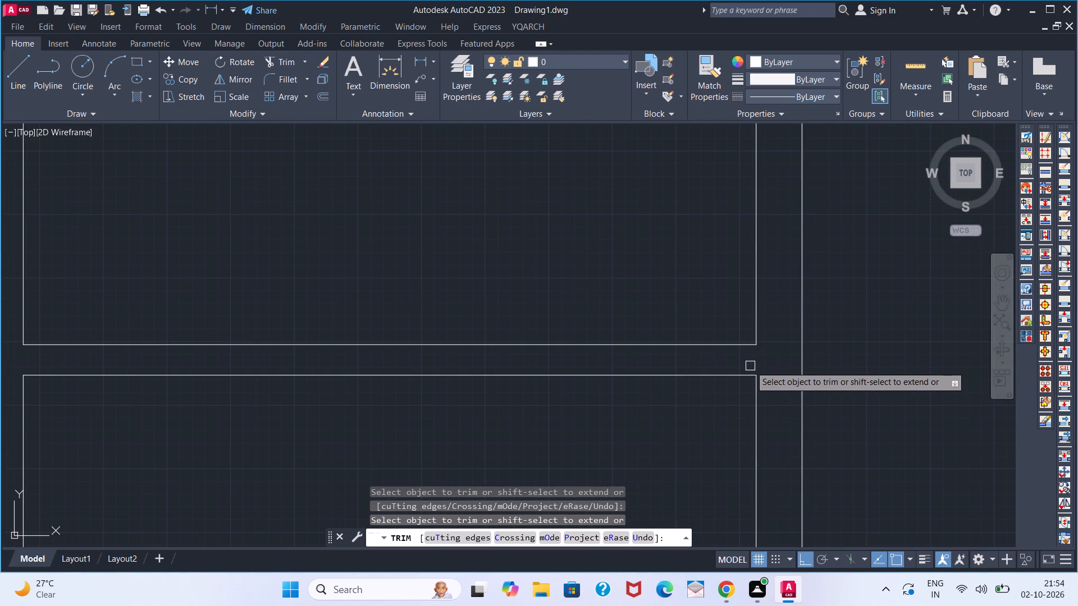
scroll(640, 436, down, 4)
middle_drag(569, 437, 633, 244)
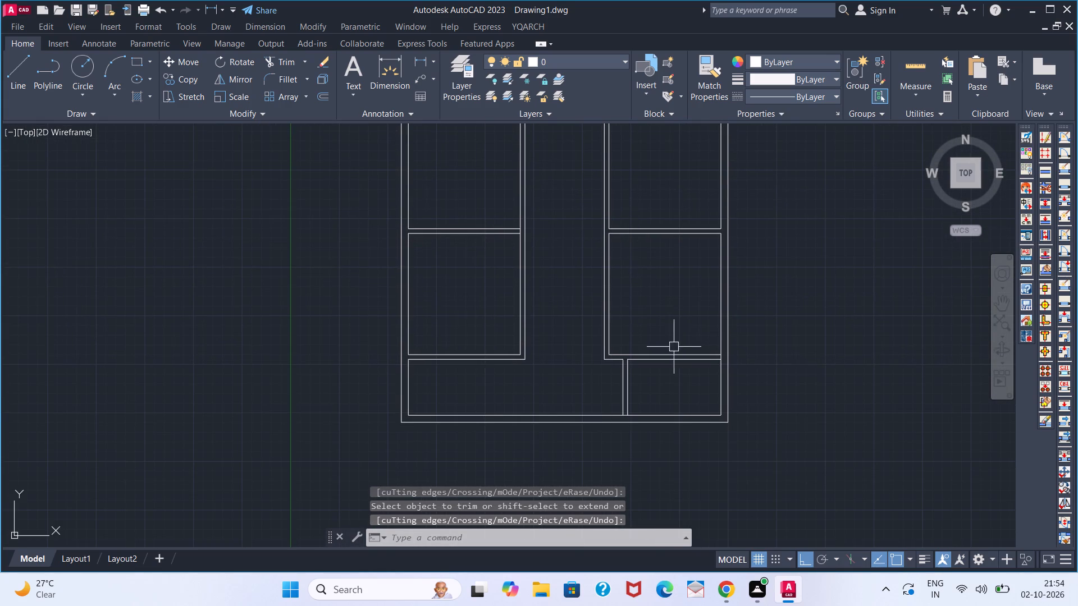
Trim the right outer wall's inner line between the two lines of the lower-right horizontal partition.
scroll(715, 352, up, 2)
key(space)
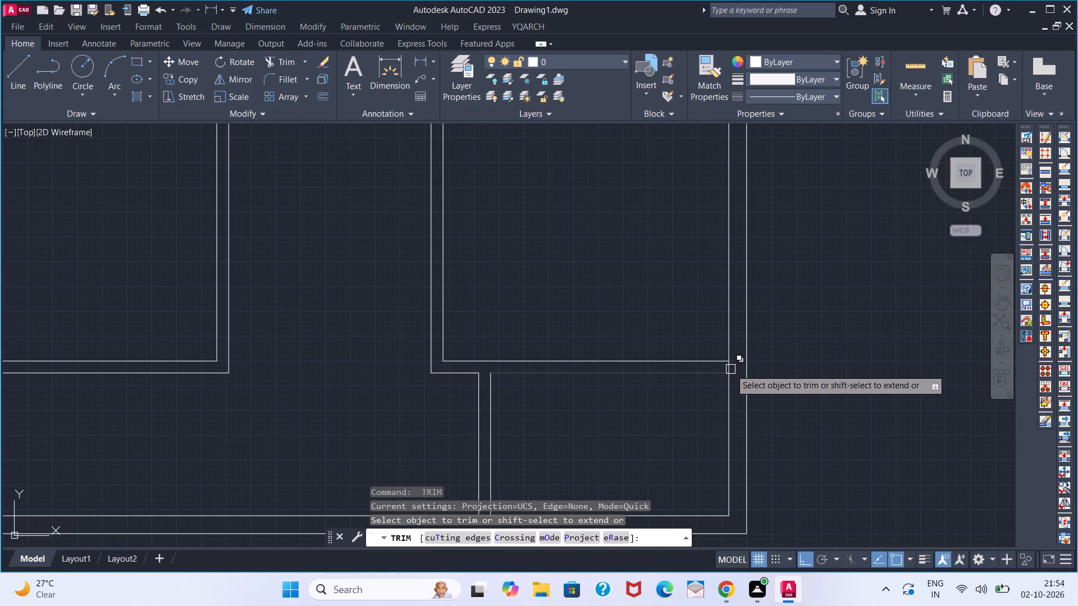
scroll(730, 369, up, 4)
click(708, 359)
key(space)
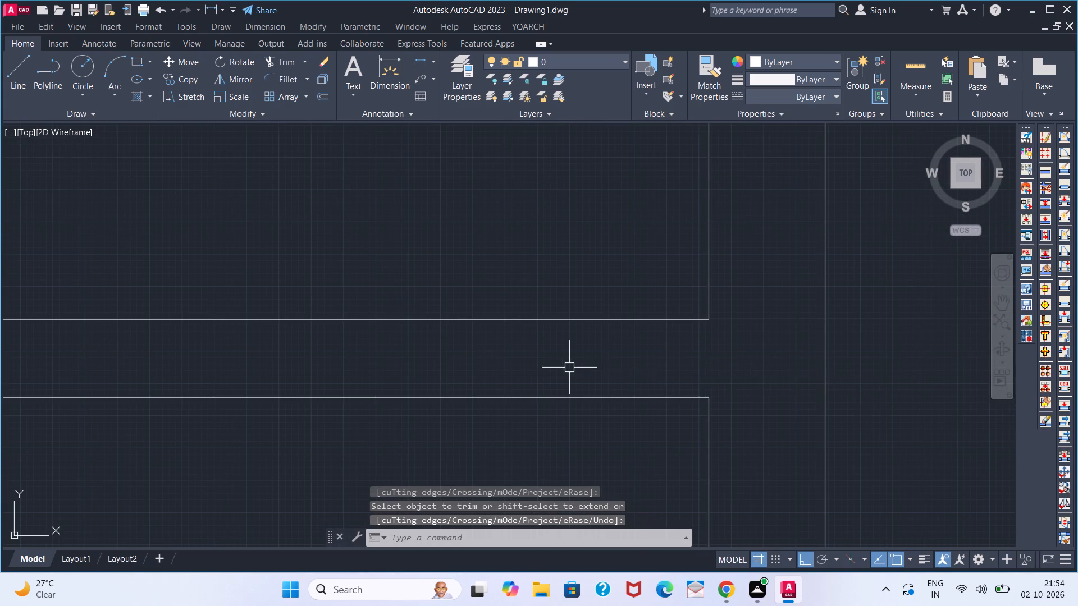
Examine the whole floor plan, checking the trimmed partition and outer wall junctions.
scroll(569, 368, down, 4)
scroll(390, 405, down, 2)
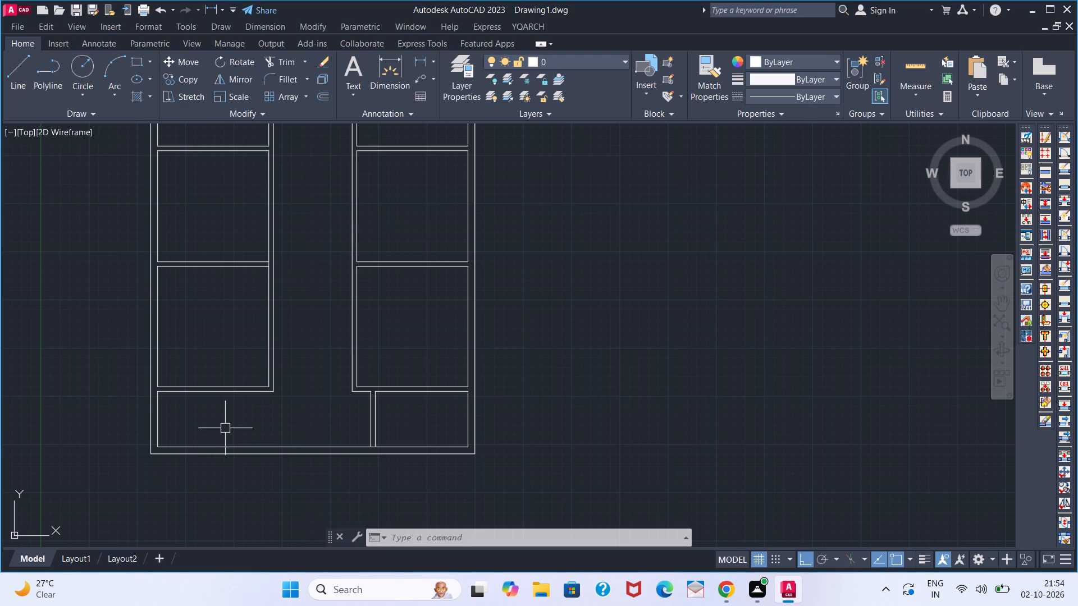
scroll(280, 292, down, 2)
middle_drag(293, 297, 229, 334)
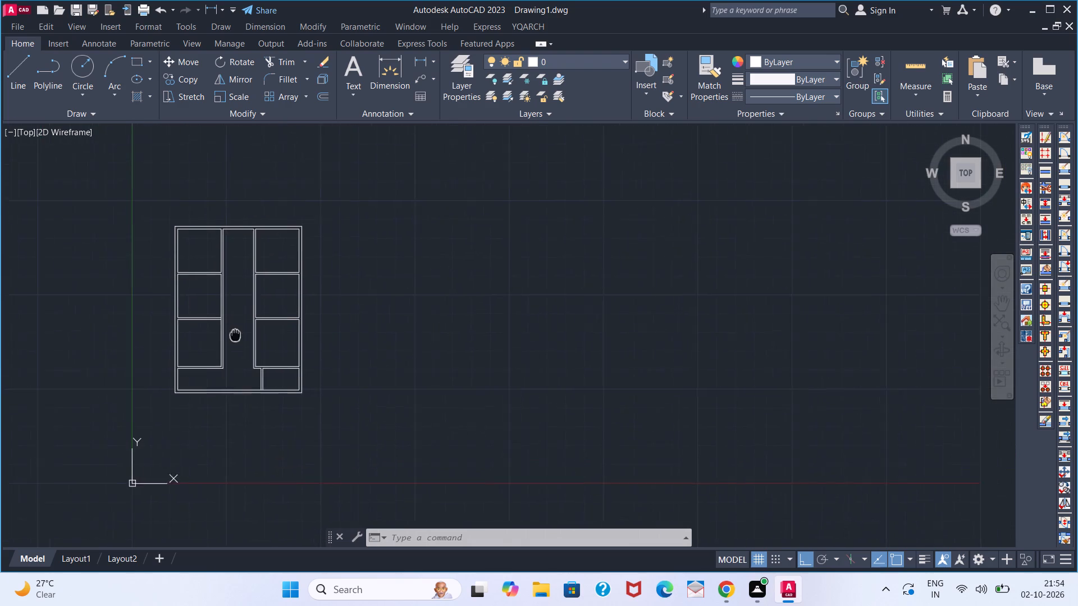
middle_drag(229, 334, 228, 335)
scroll(227, 378, up, 1)
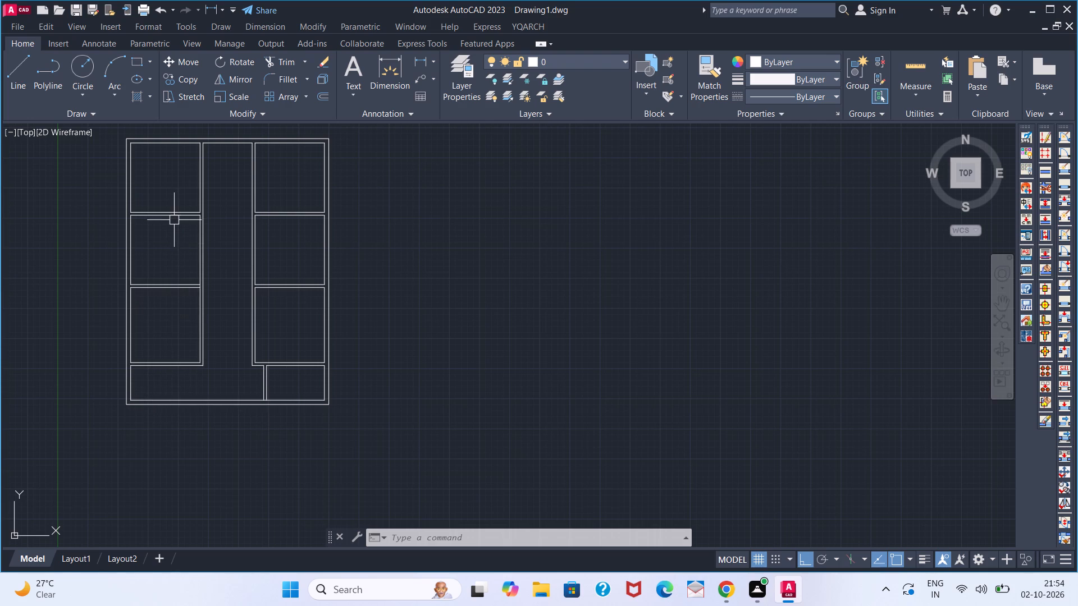
scroll(174, 220, up, 3)
scroll(174, 220, down, 4)
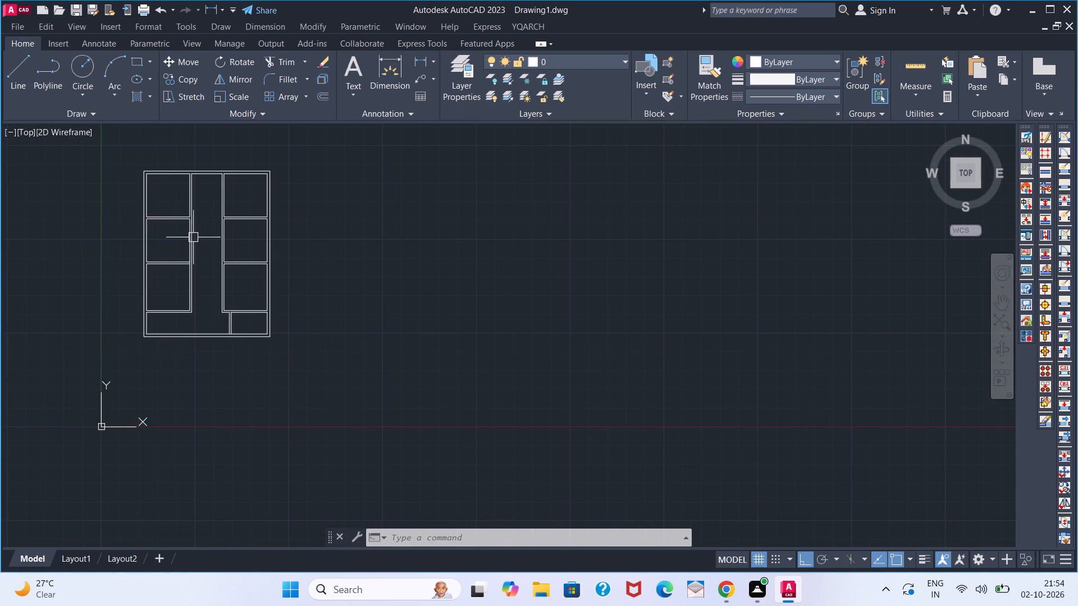
scroll(193, 237, up, 1)
middle_drag(193, 238, 225, 282)
scroll(197, 239, up, 1)
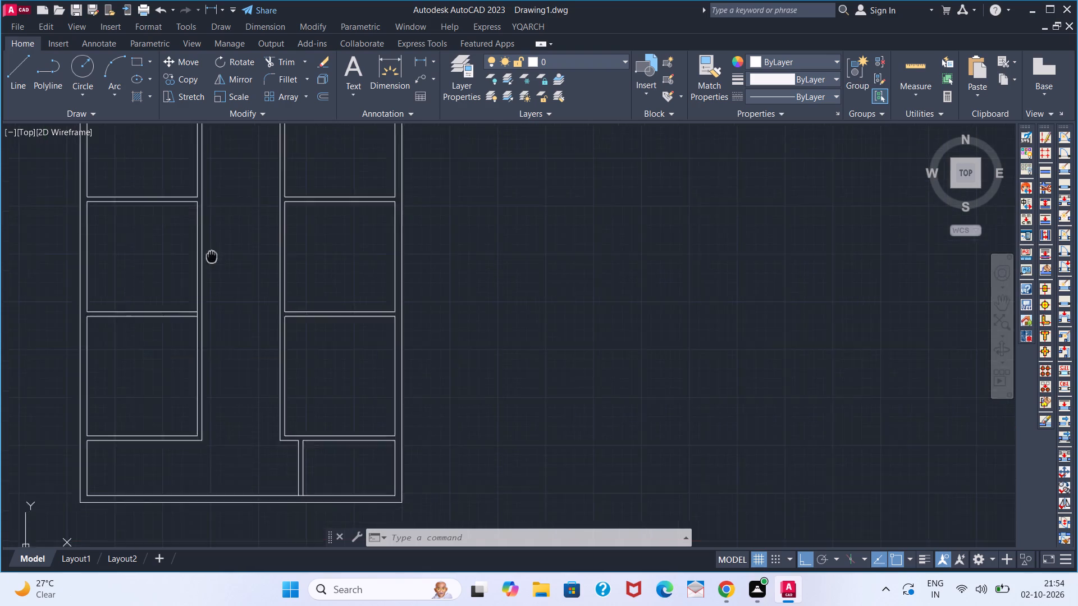
middle_drag(225, 282, 237, 311)
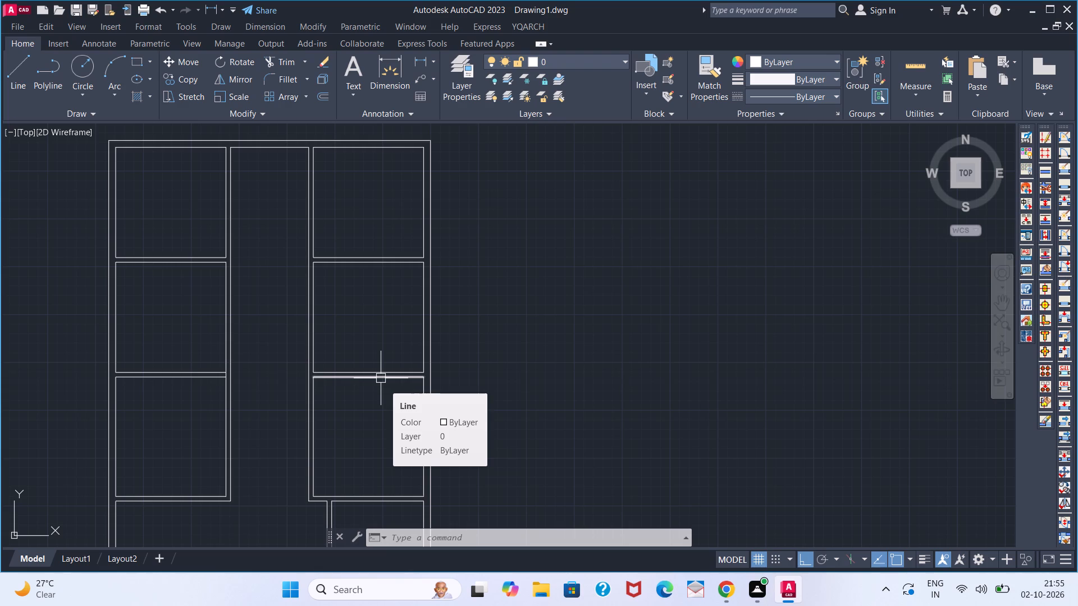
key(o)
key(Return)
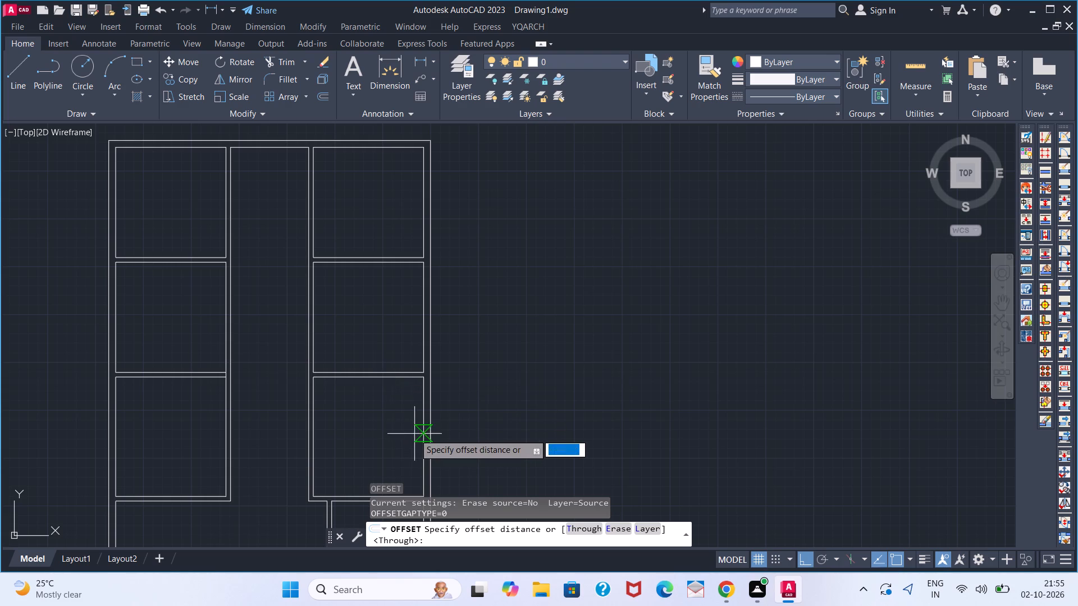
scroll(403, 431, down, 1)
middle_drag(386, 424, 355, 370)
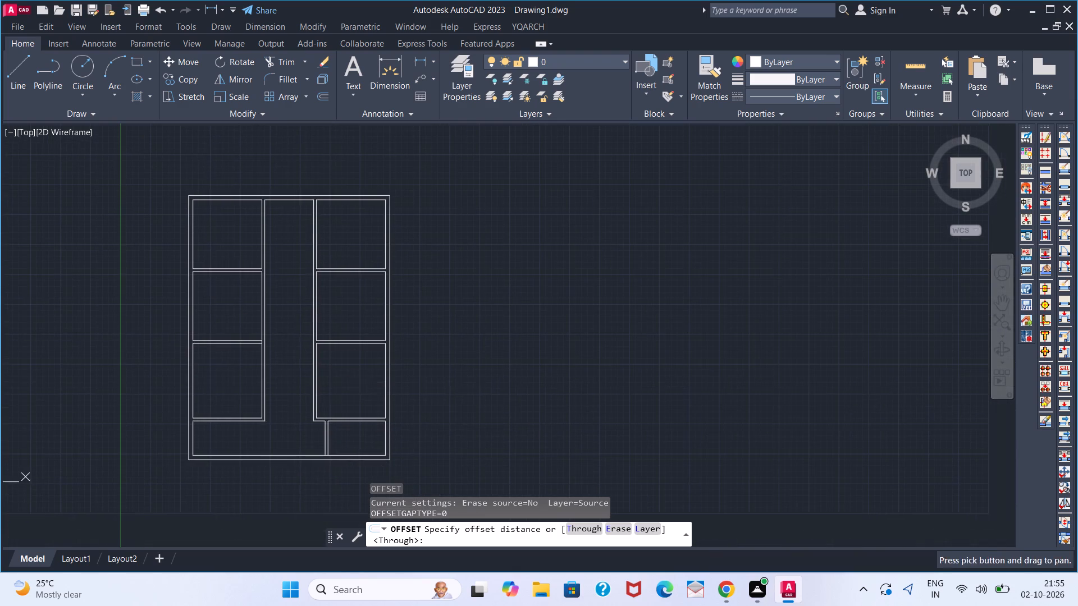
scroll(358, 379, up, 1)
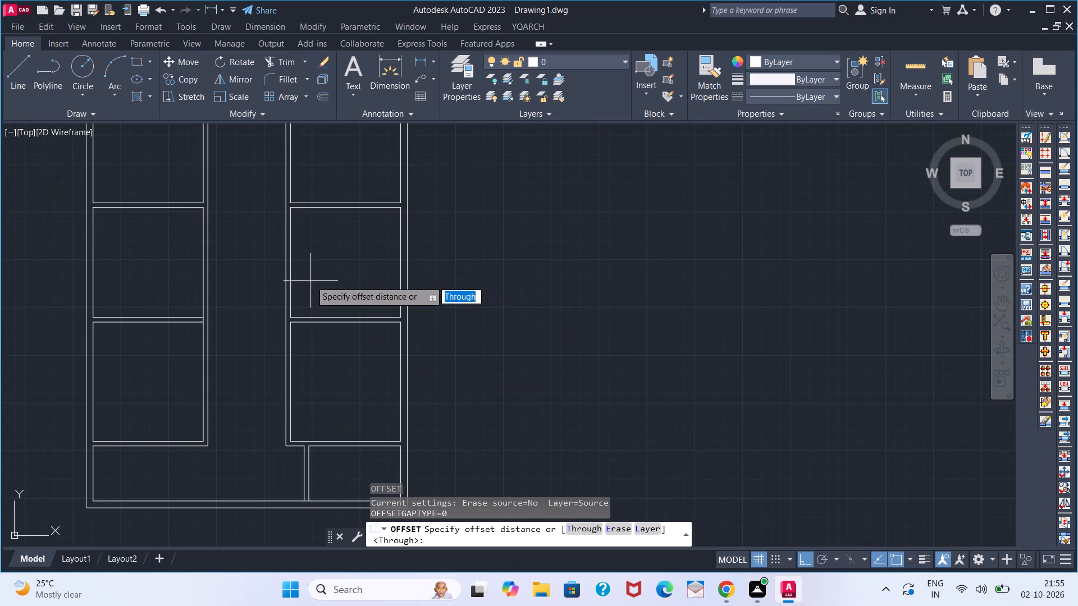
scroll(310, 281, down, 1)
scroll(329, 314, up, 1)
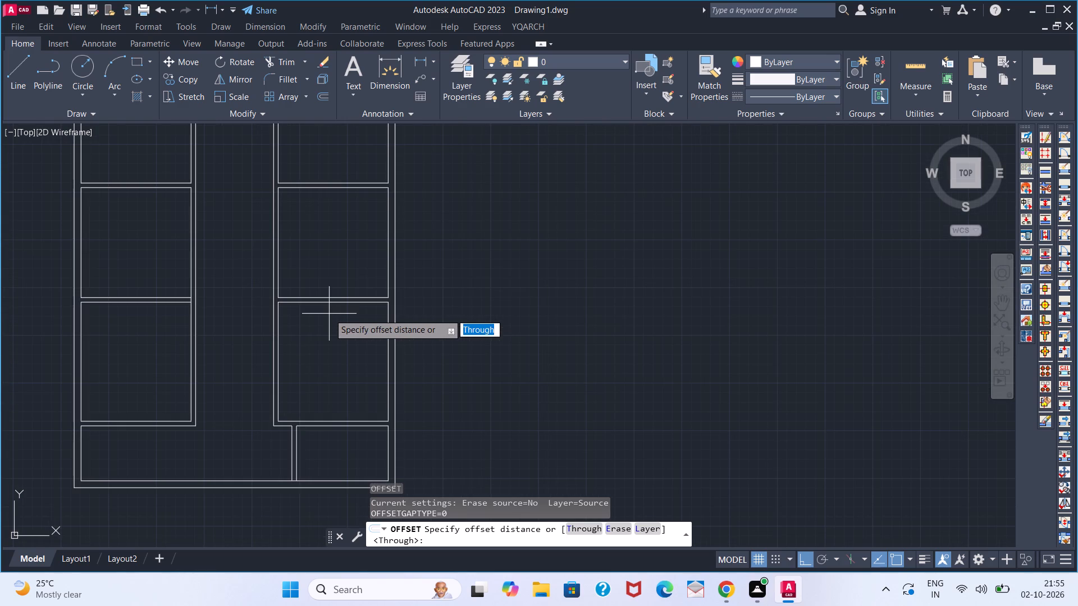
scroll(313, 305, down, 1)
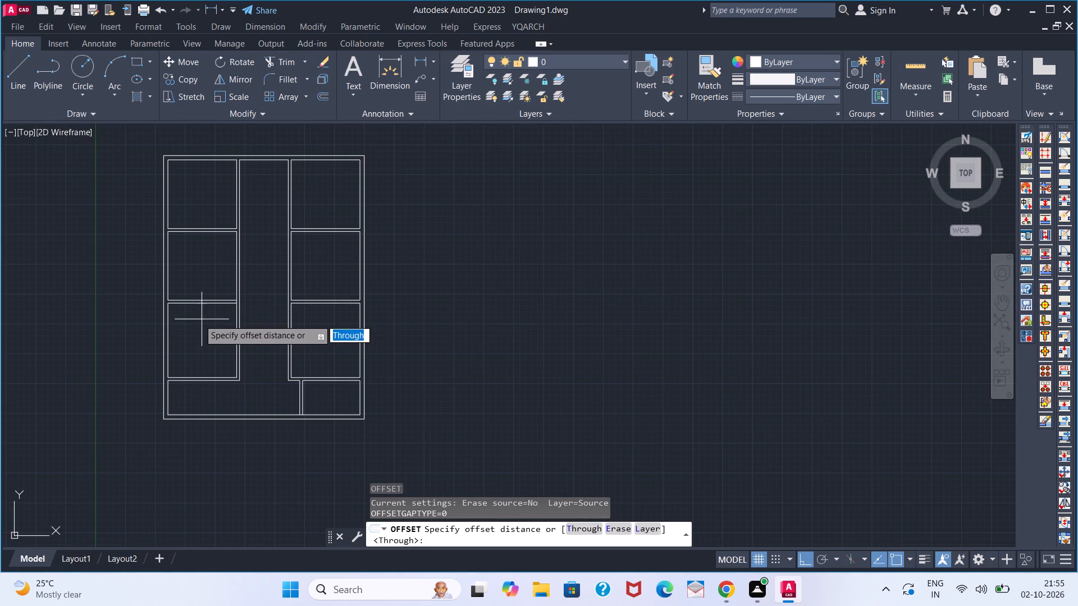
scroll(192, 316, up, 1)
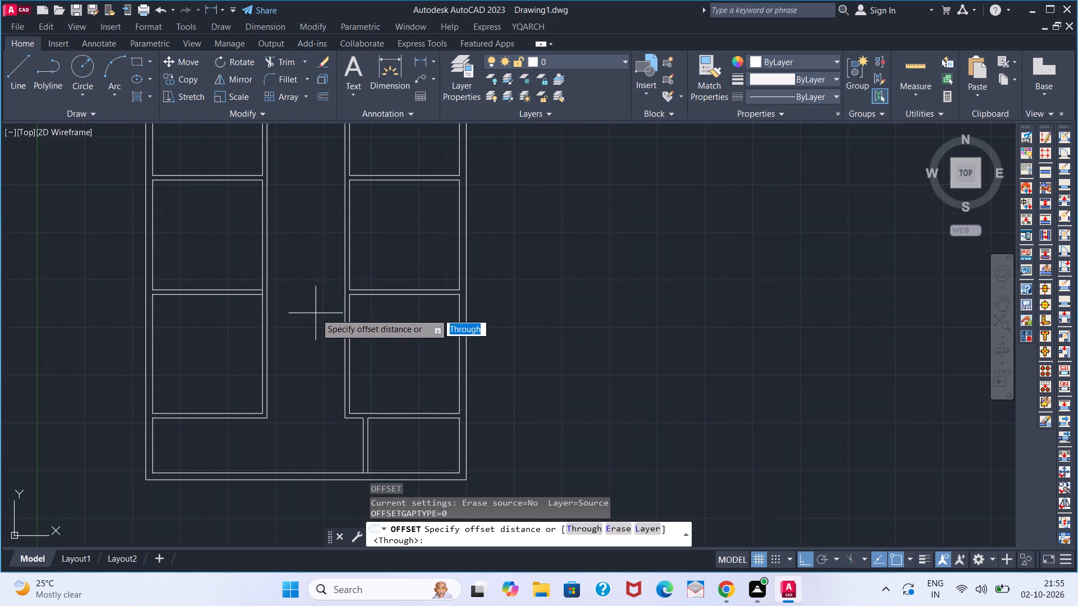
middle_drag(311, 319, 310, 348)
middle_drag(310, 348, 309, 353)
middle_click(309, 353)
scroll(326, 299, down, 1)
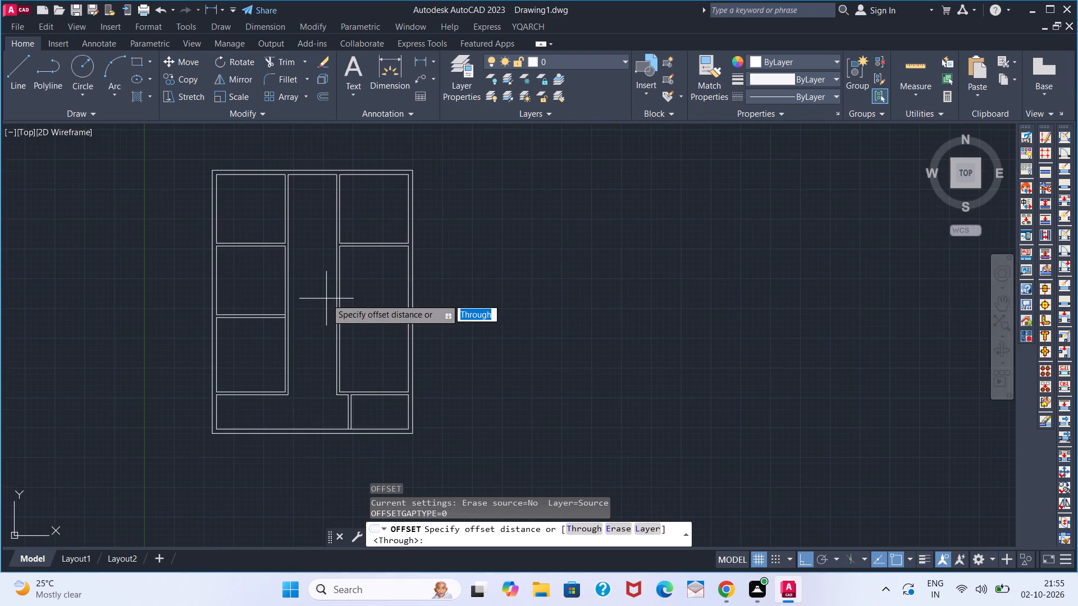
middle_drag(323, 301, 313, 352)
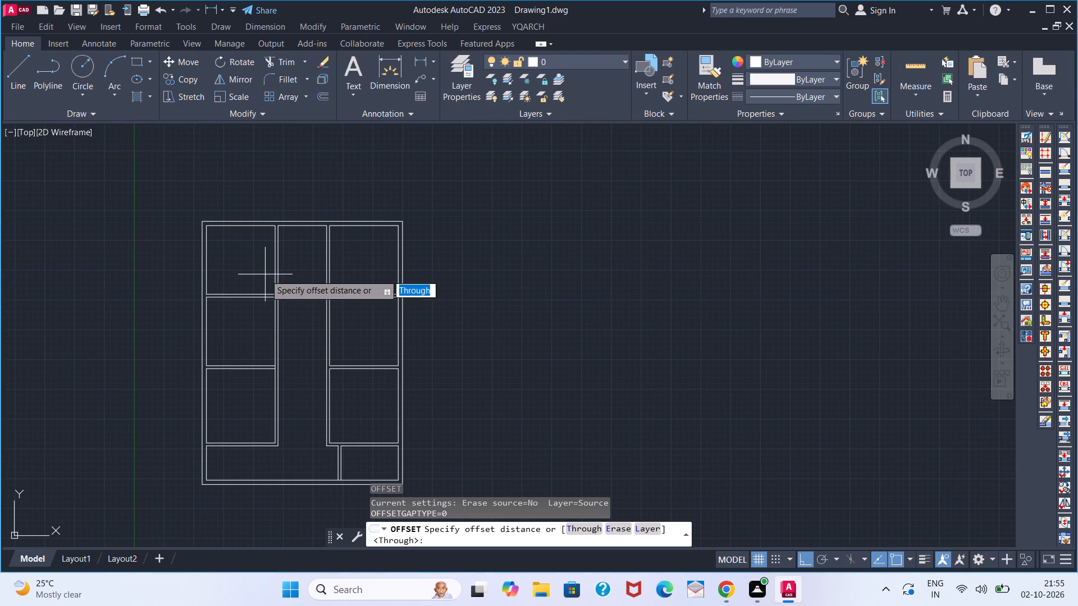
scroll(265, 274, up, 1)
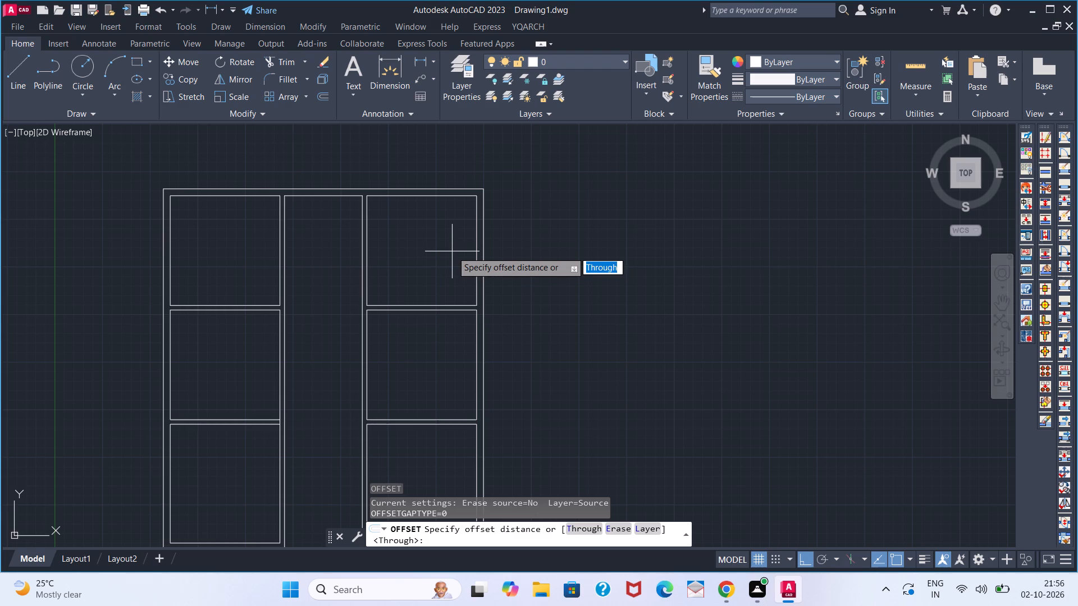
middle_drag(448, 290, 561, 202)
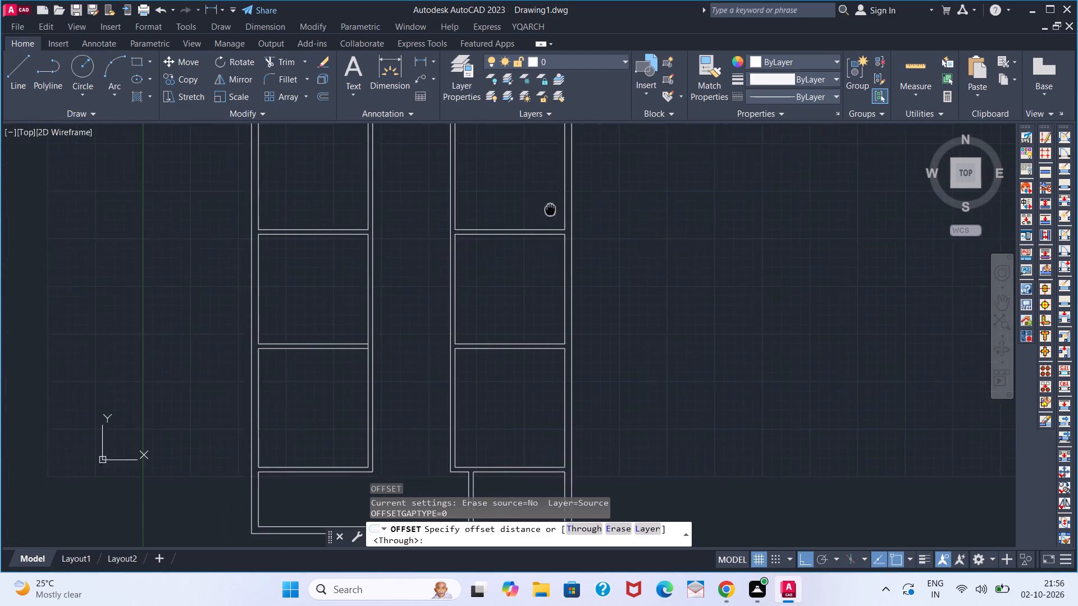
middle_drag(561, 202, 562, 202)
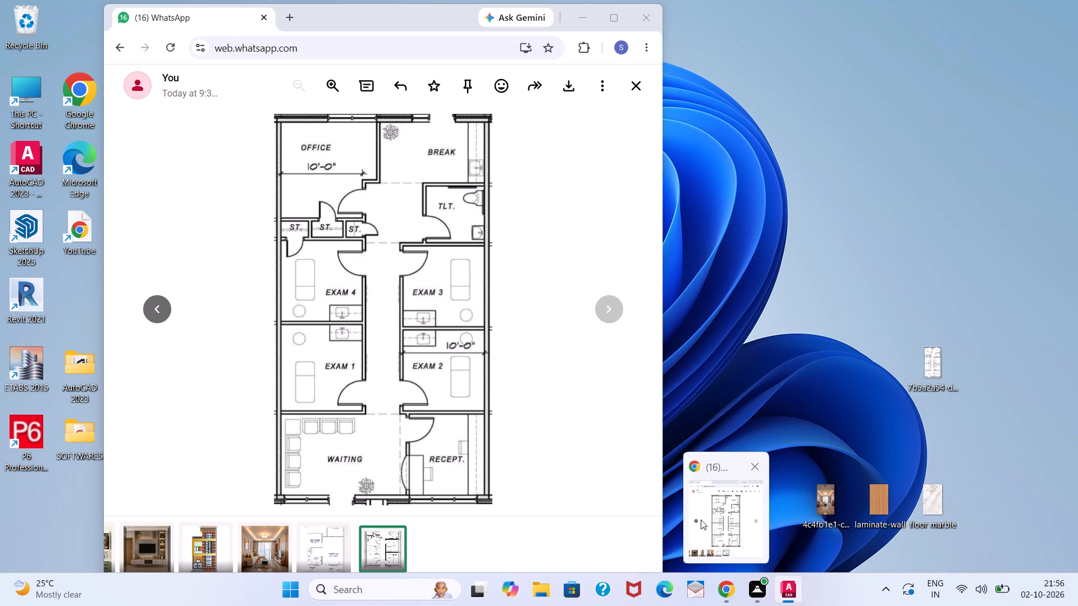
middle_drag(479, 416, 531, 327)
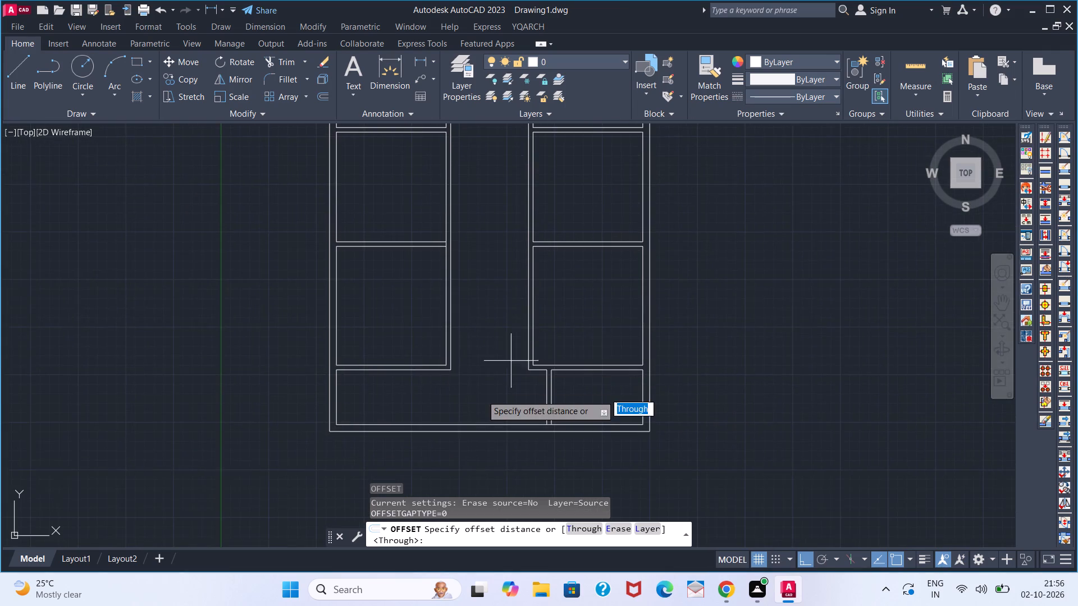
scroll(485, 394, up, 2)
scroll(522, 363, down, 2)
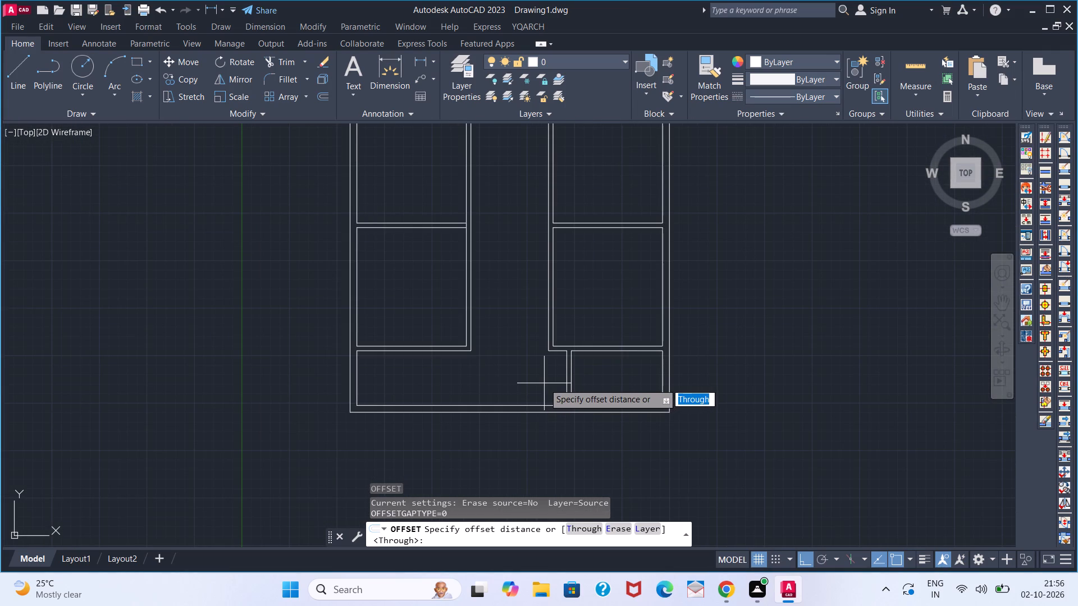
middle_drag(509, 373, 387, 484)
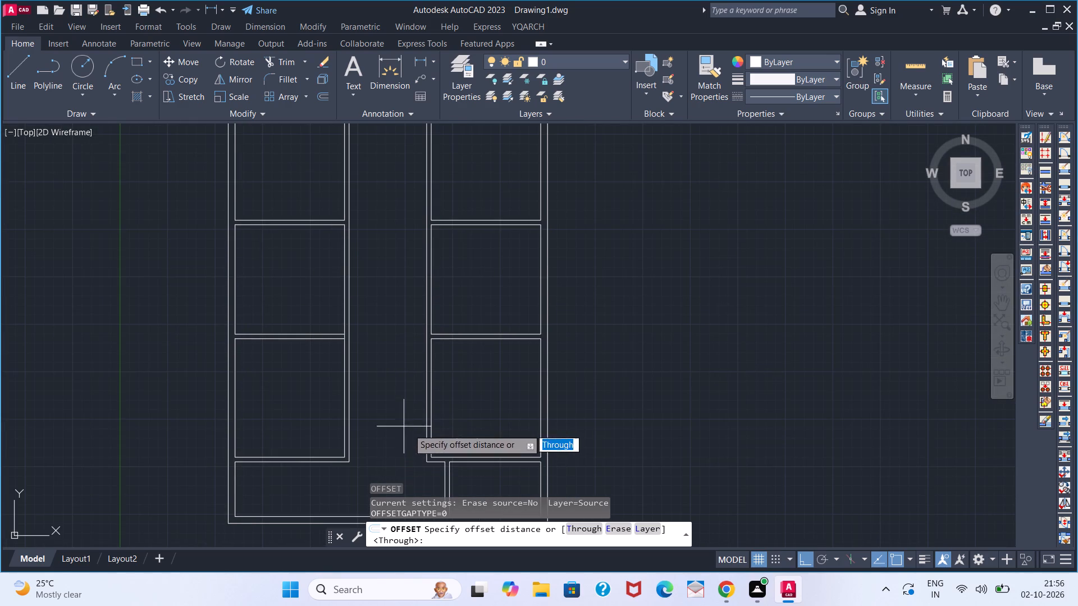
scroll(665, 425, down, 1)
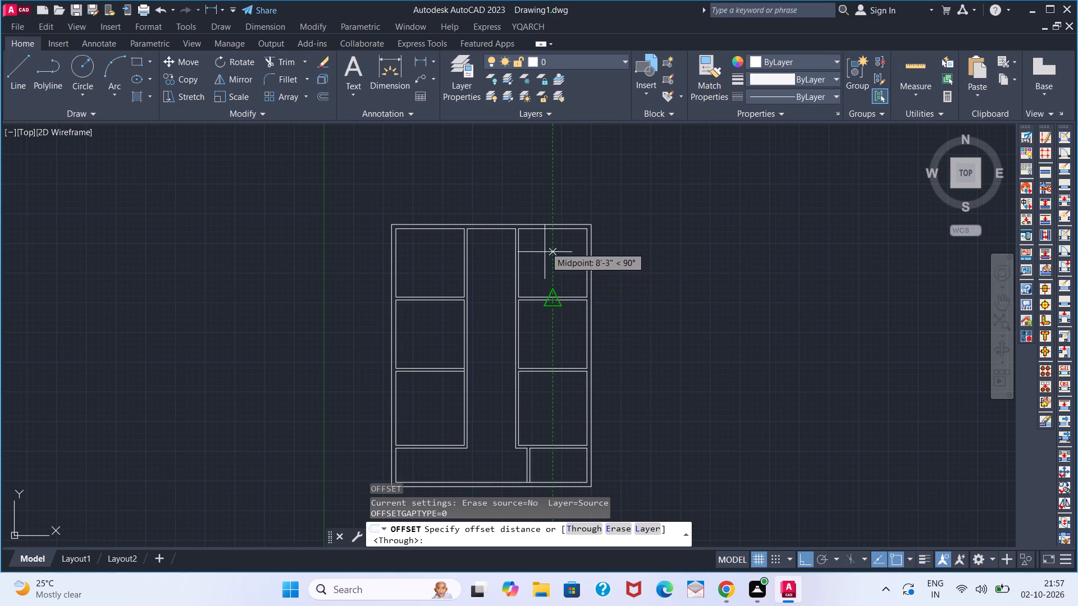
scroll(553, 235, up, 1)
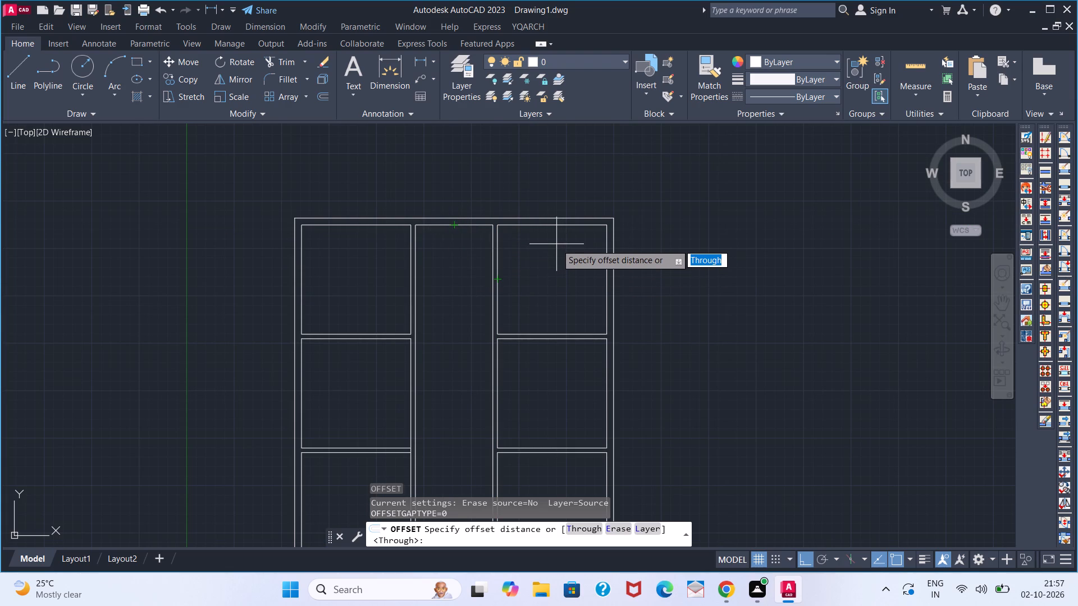
Add a vertical linear dimension between the inner right corners of the upper-right room, placed inside the room.
click(426, 61)
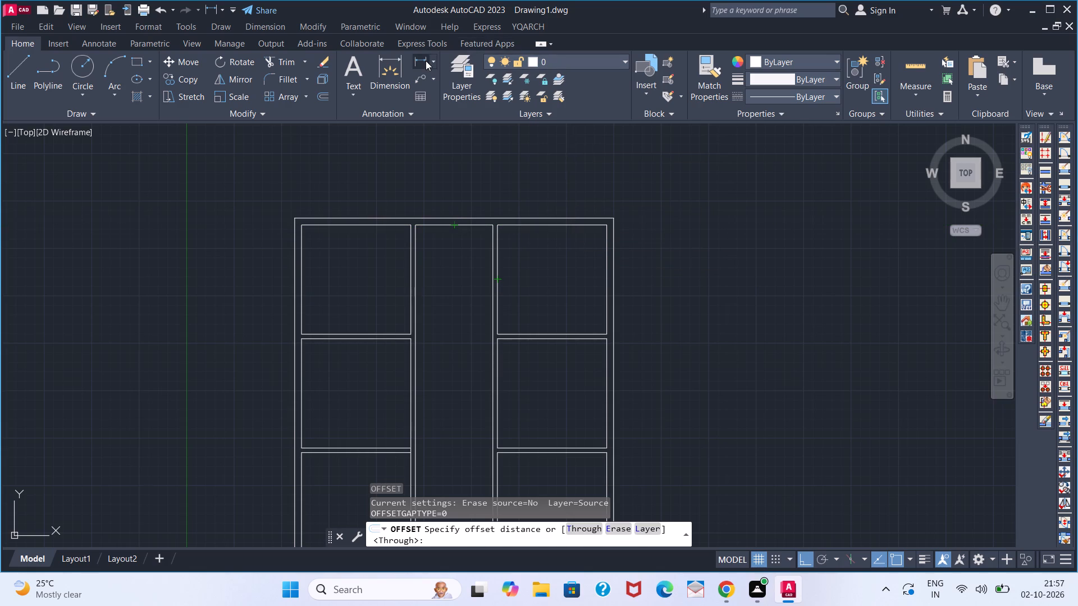
click(601, 335)
click(602, 226)
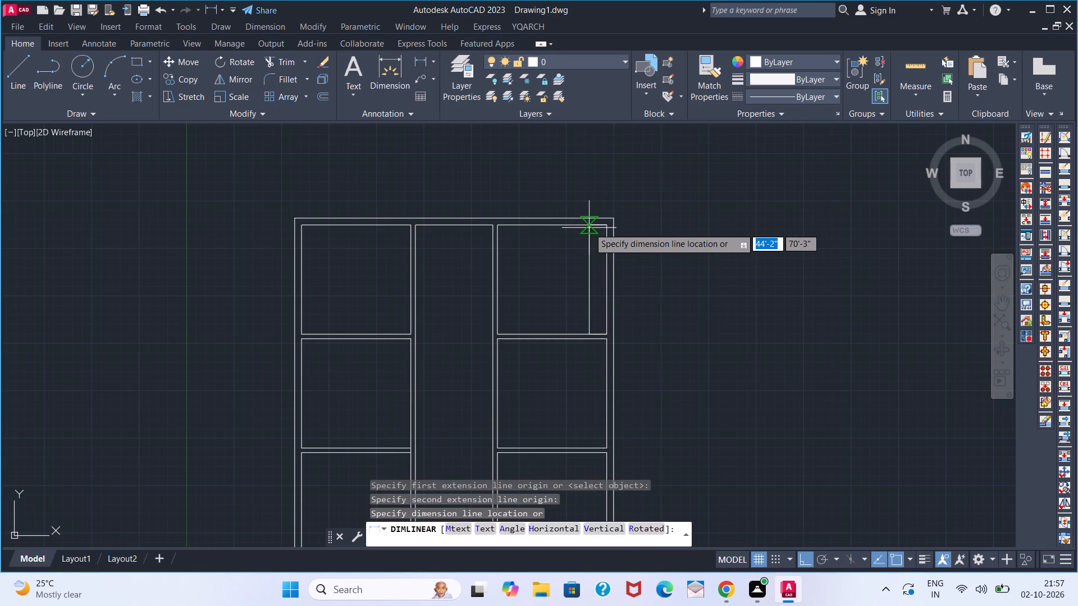
click(589, 228)
Set the Standard dimension style's text height to 10" and make a dimension style current.
click(403, 116)
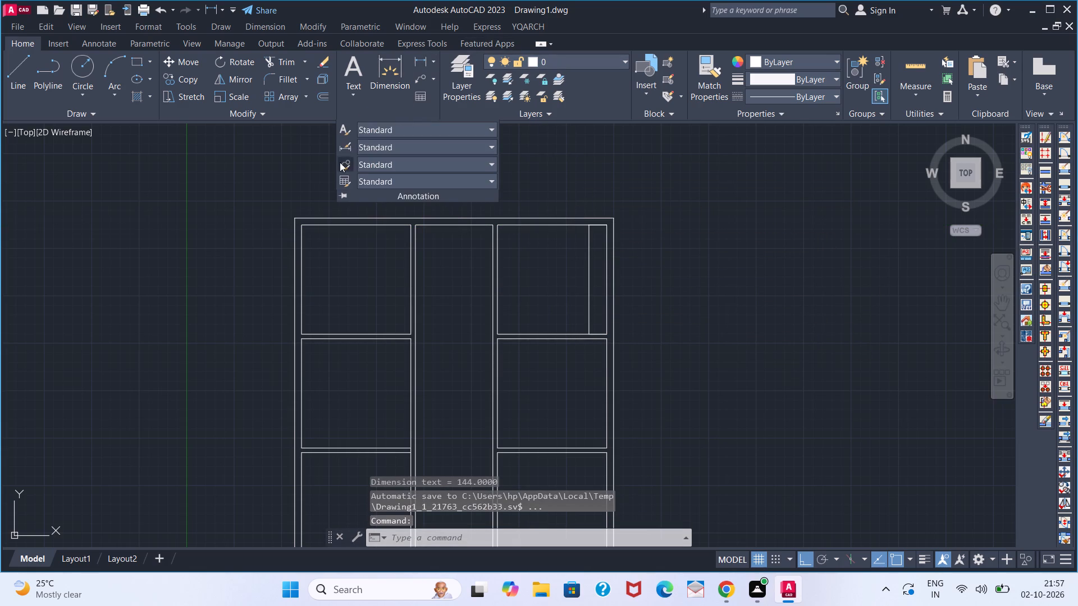
click(345, 150)
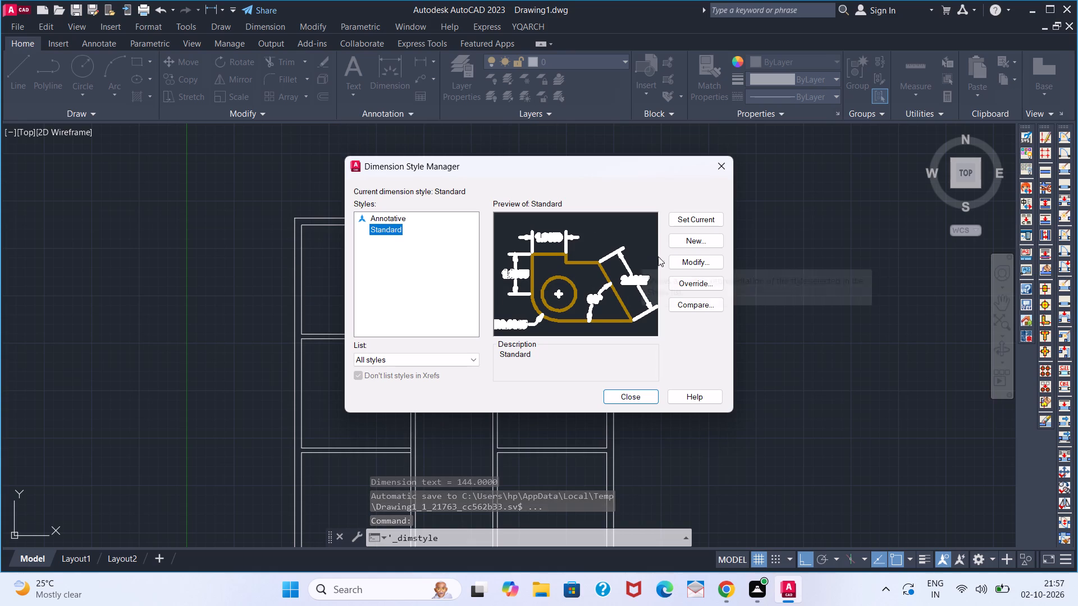
click(660, 259)
click(679, 260)
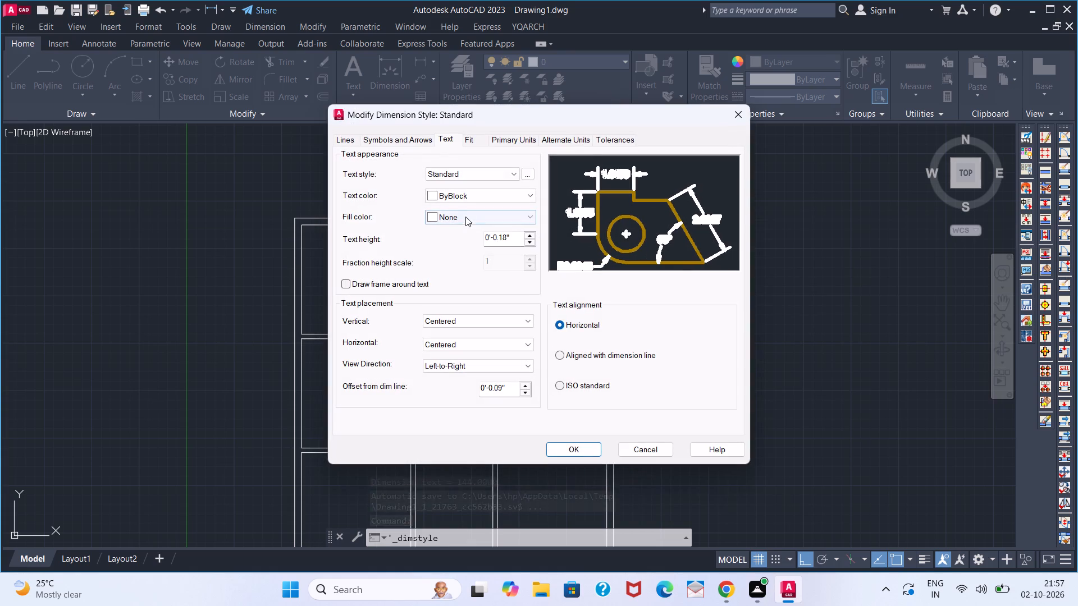
double_click(518, 239)
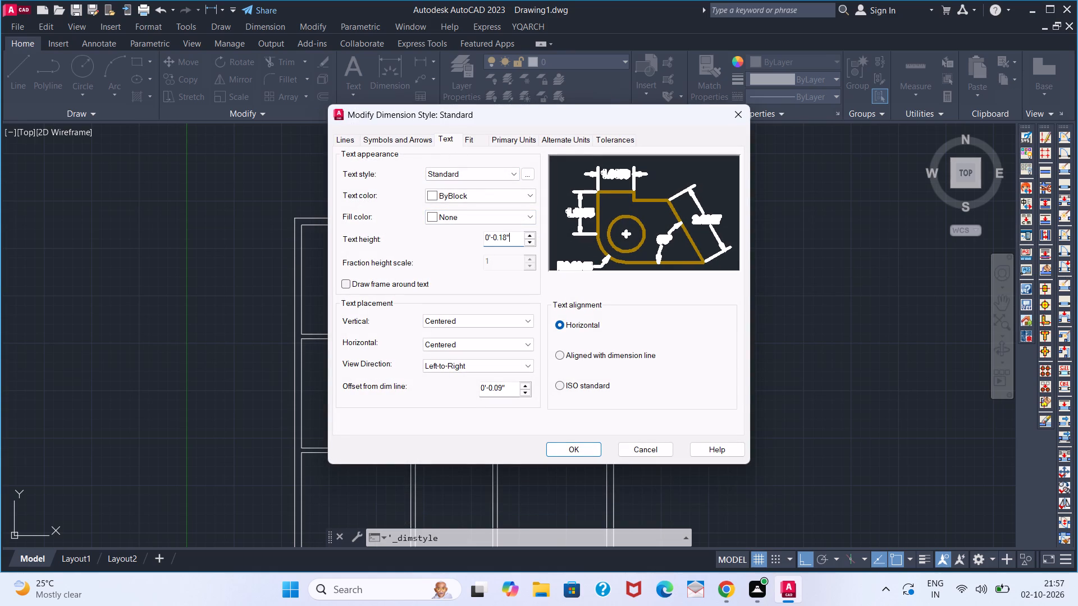
double_click(518, 238)
click(518, 238)
drag(518, 238, 483, 238)
drag(483, 238, 470, 238)
text(10.)
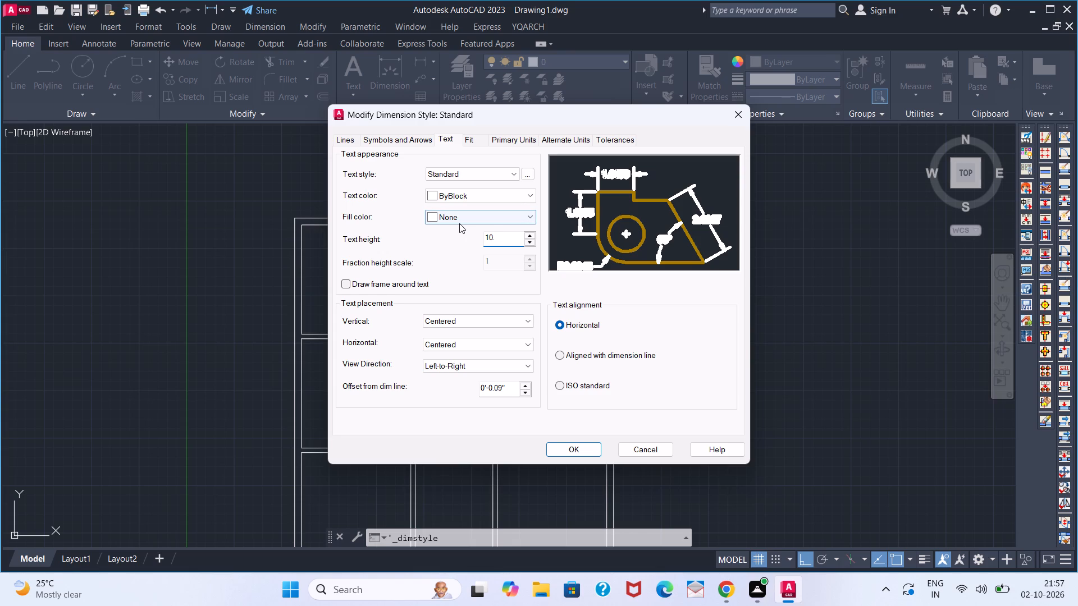
key(BackSpace)
key(Return)
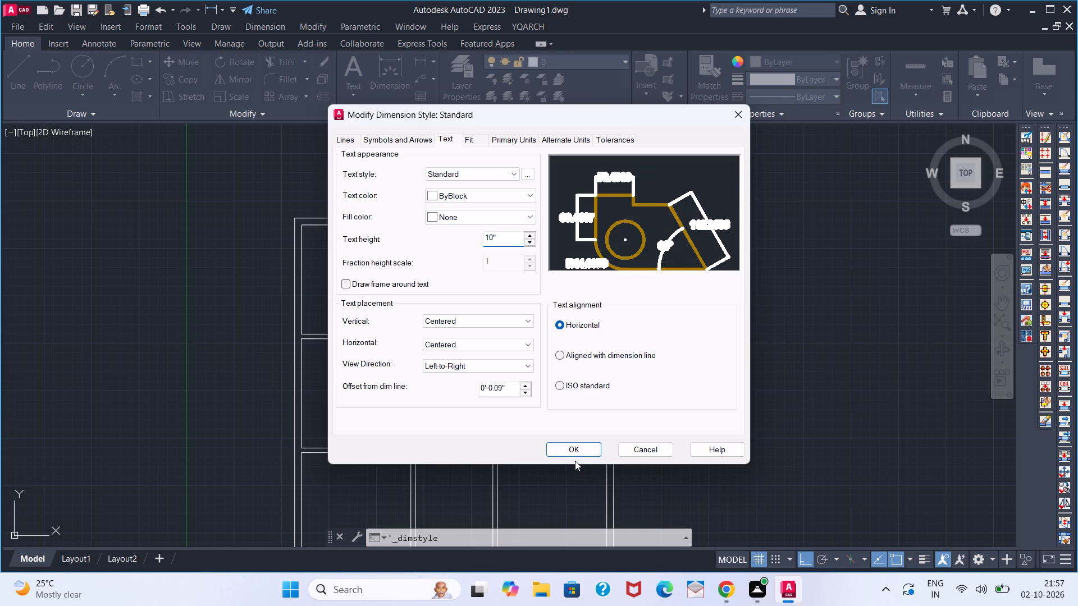
click(575, 455)
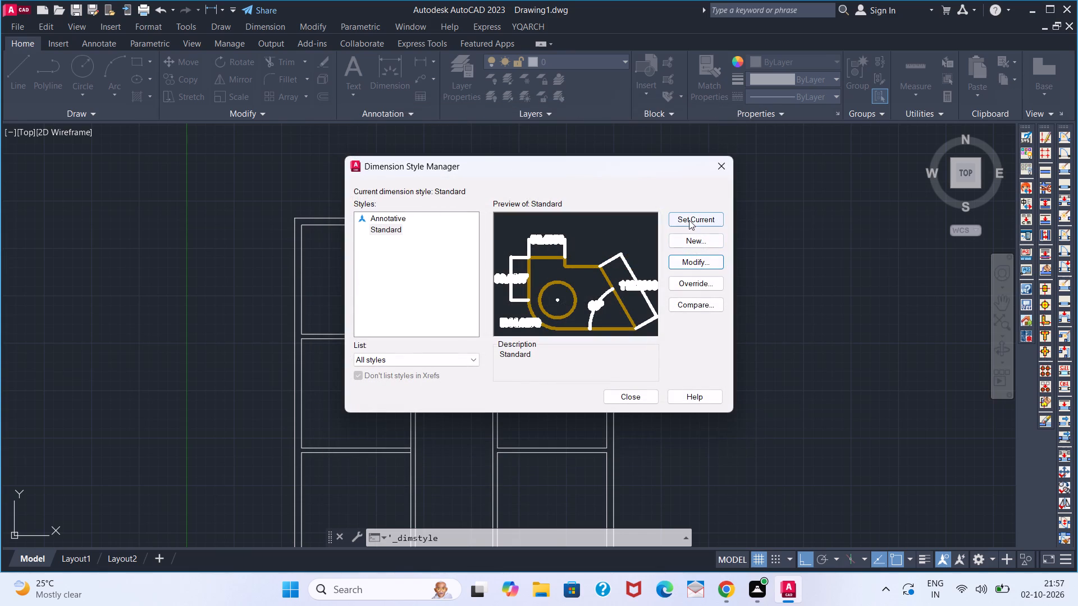
click(689, 220)
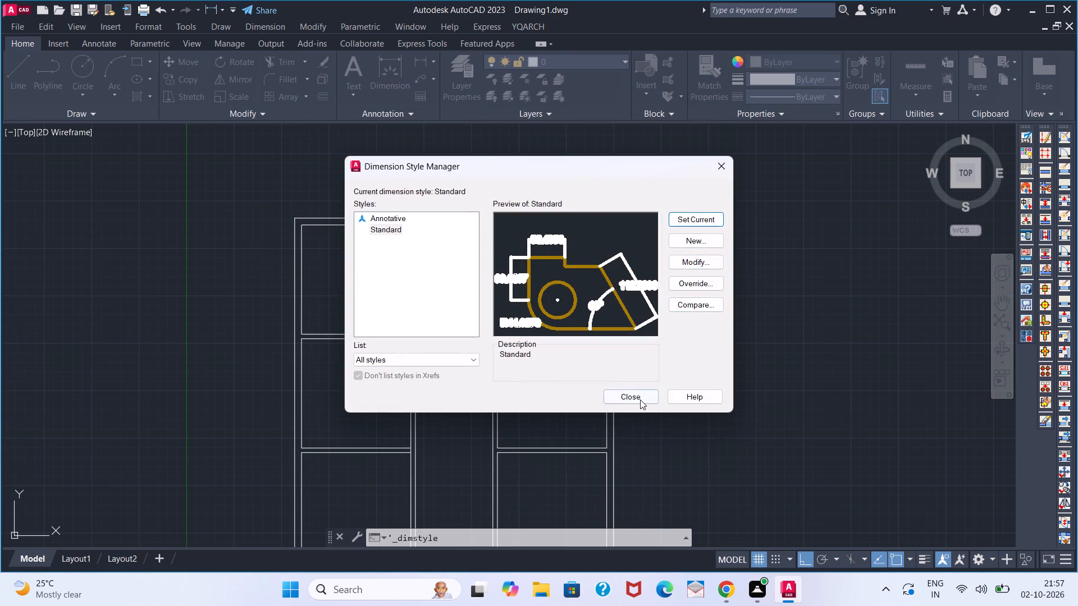
Set the Standard dimension style's primary units to Engineering with 0'-0" precision and make the style current.
click(640, 400)
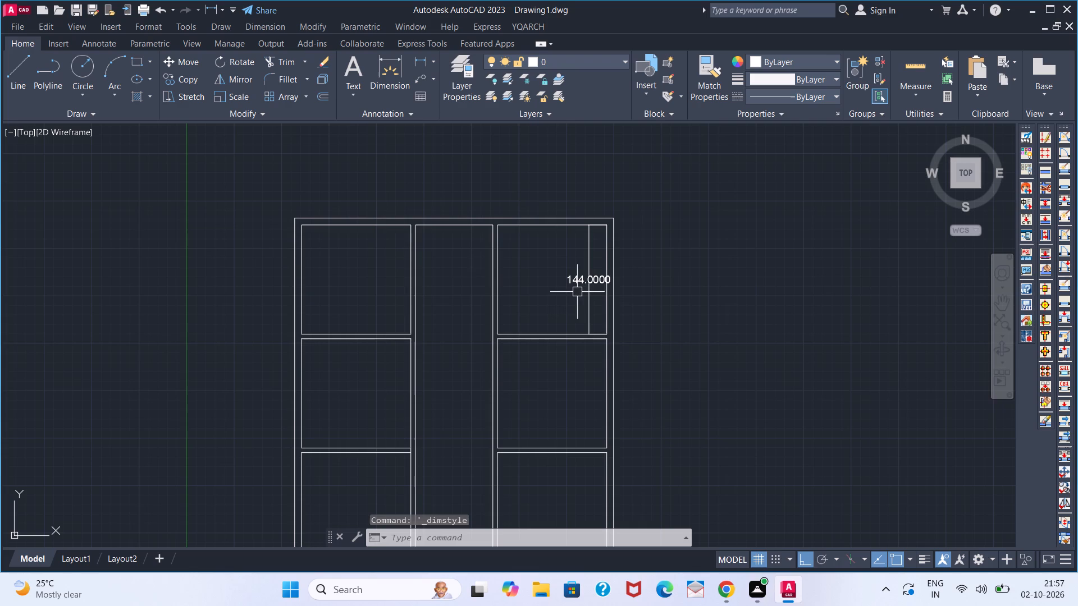
click(363, 112)
click(344, 144)
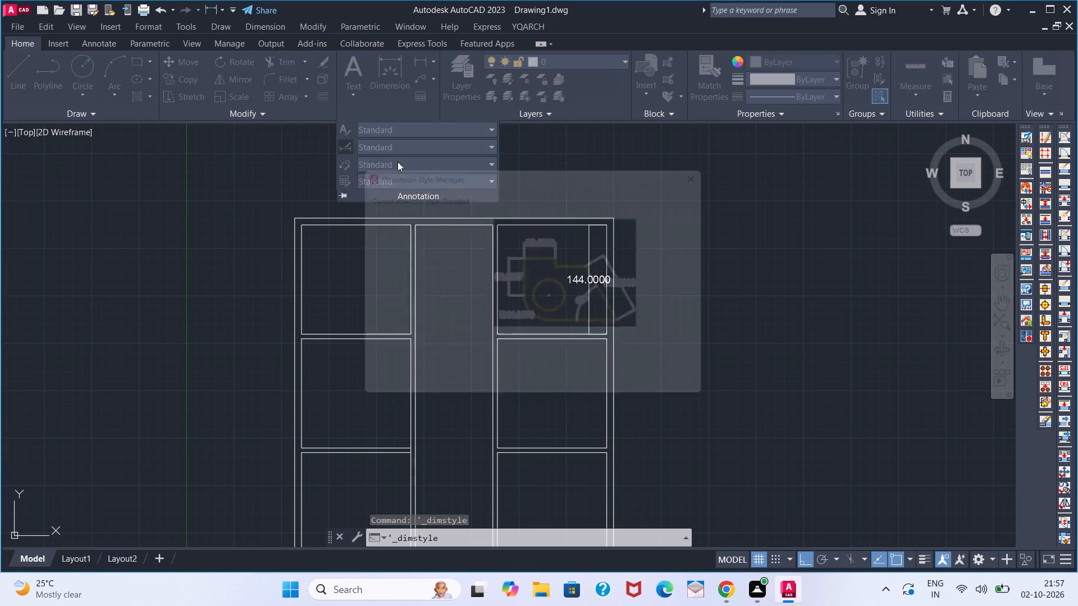
click(696, 256)
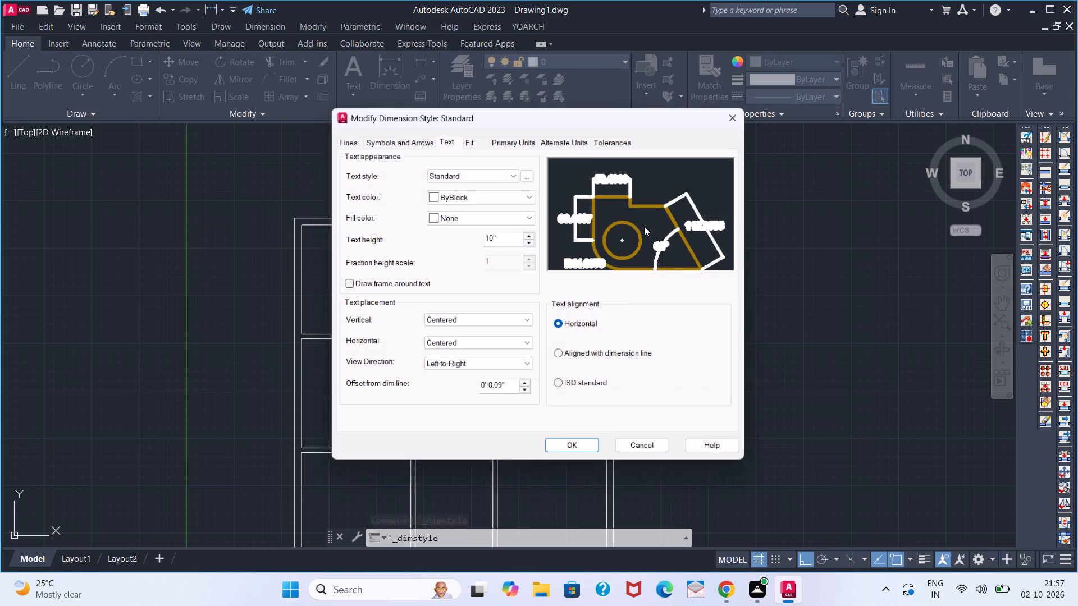
click(491, 129)
click(504, 137)
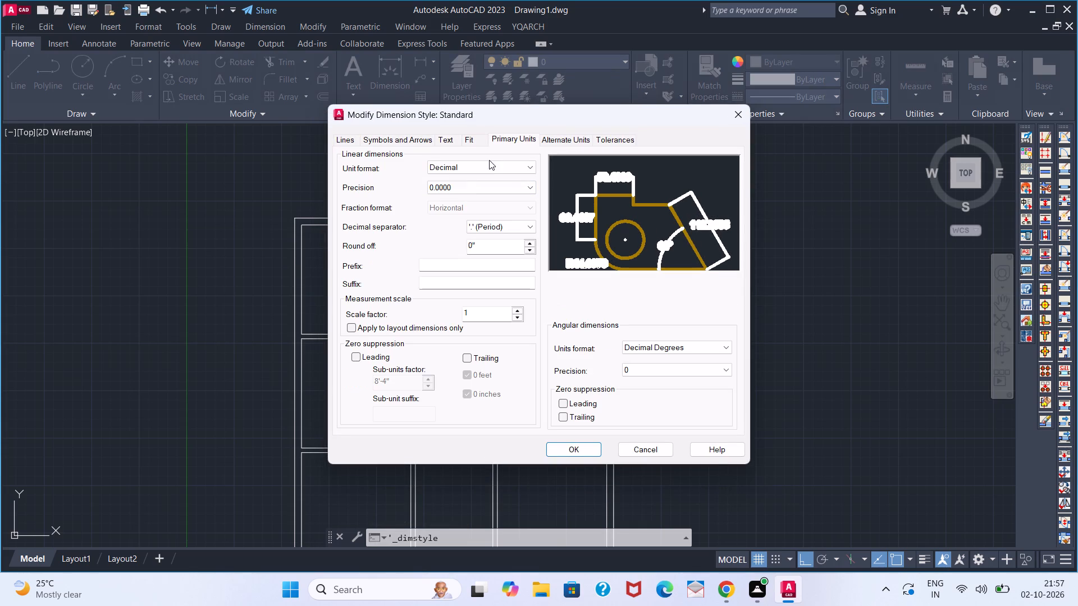
click(489, 160)
click(488, 165)
click(486, 199)
click(477, 182)
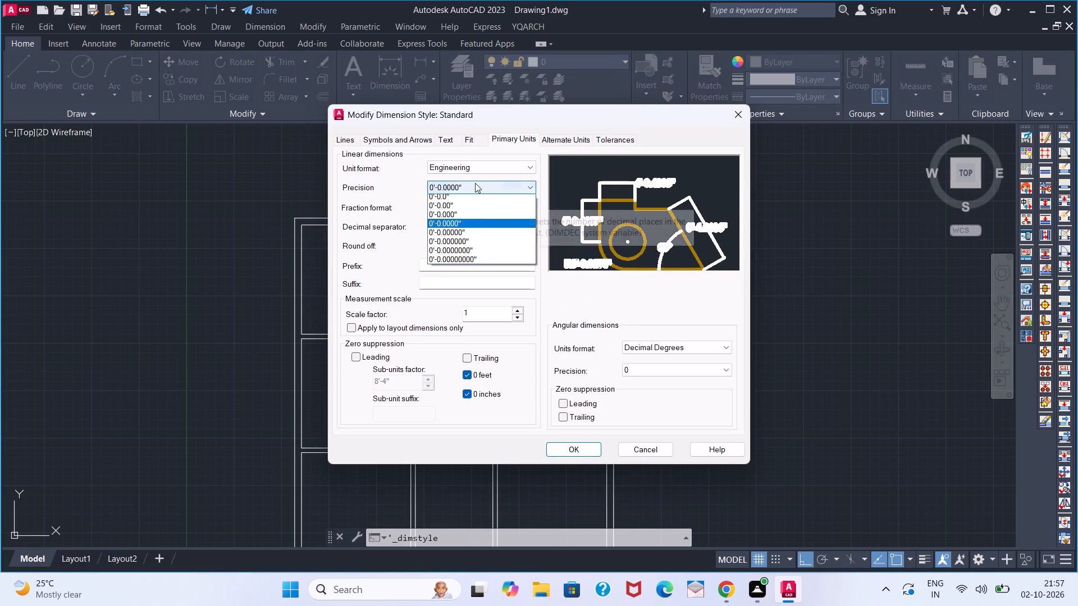
click(473, 196)
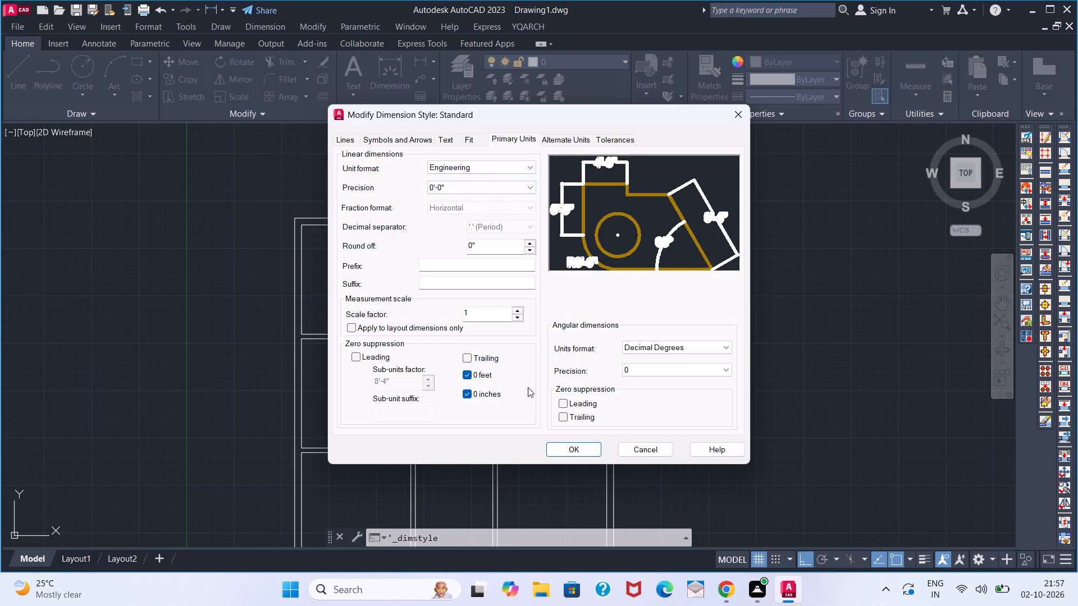
click(565, 453)
click(711, 221)
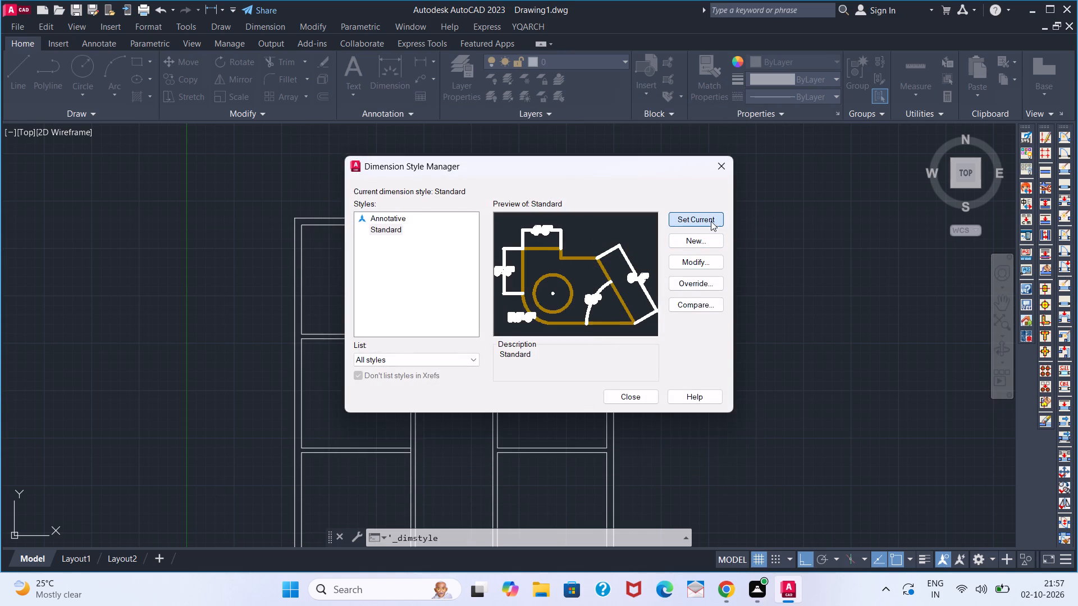
click(629, 398)
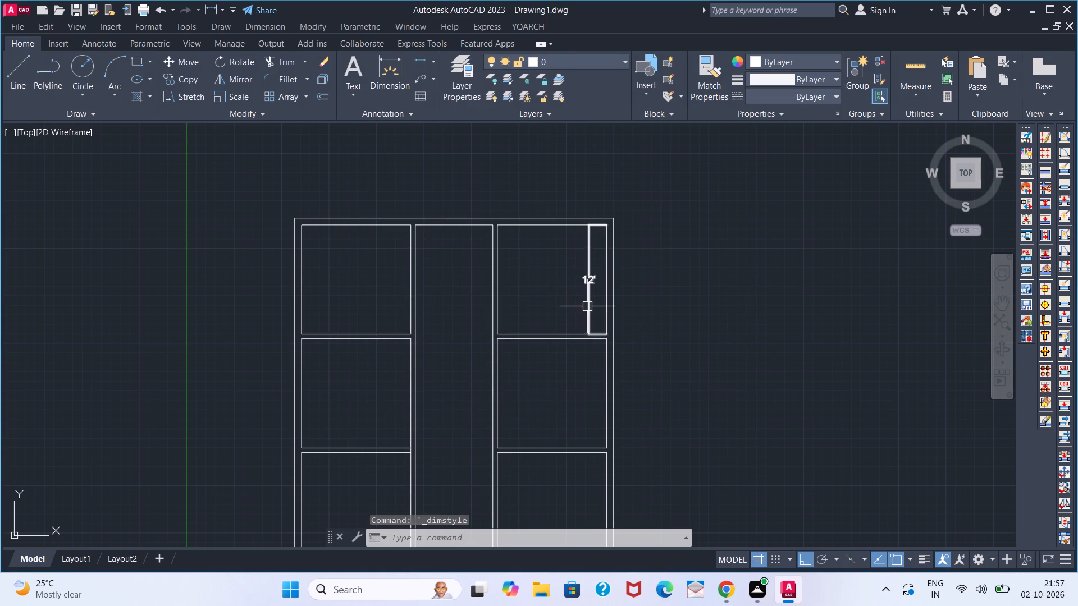
Offset the upper-right room's top inner wall line 7' down, and offset that copy 6" further to form a horizontal partition.
scroll(587, 305, up, 2)
middle_drag(553, 276, 548, 374)
scroll(546, 364, down, 1)
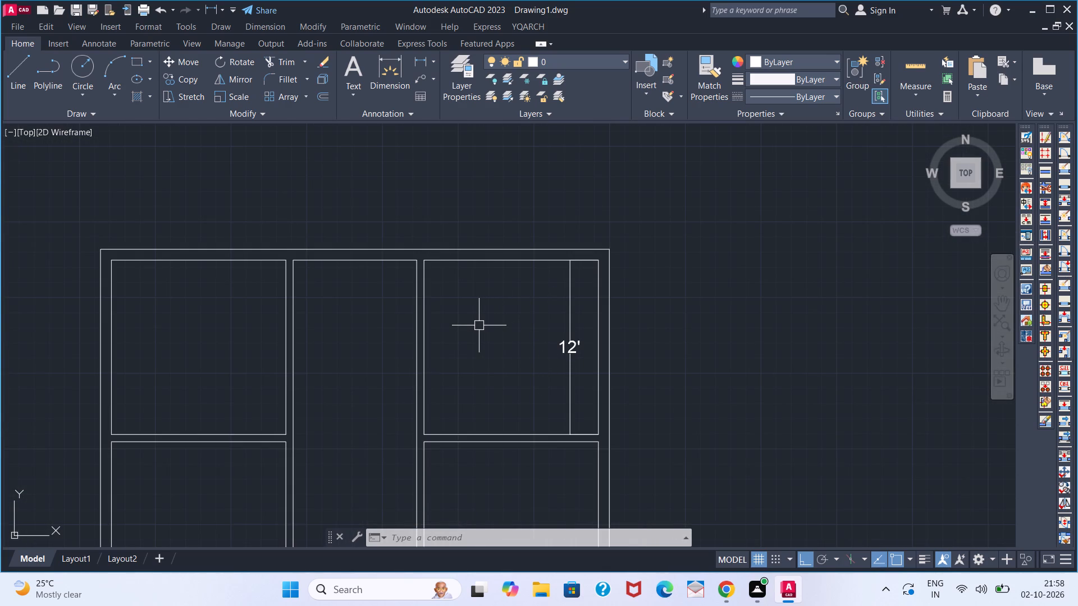
key(o)
key(Return)
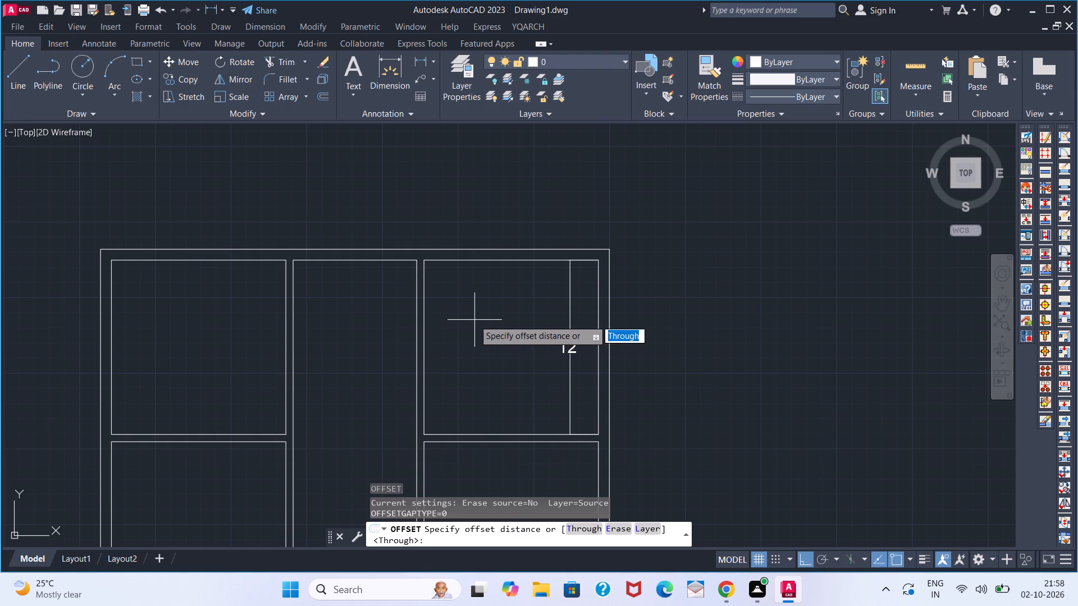
scroll(474, 318, down, 1)
middle_drag(474, 318, 508, 275)
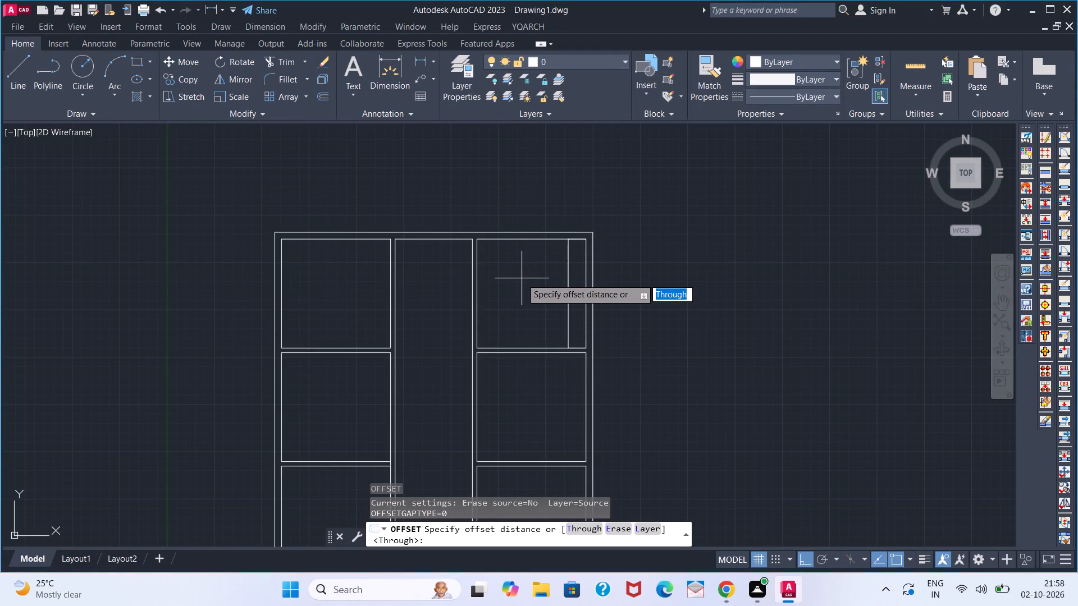
text(7')
key(Return)
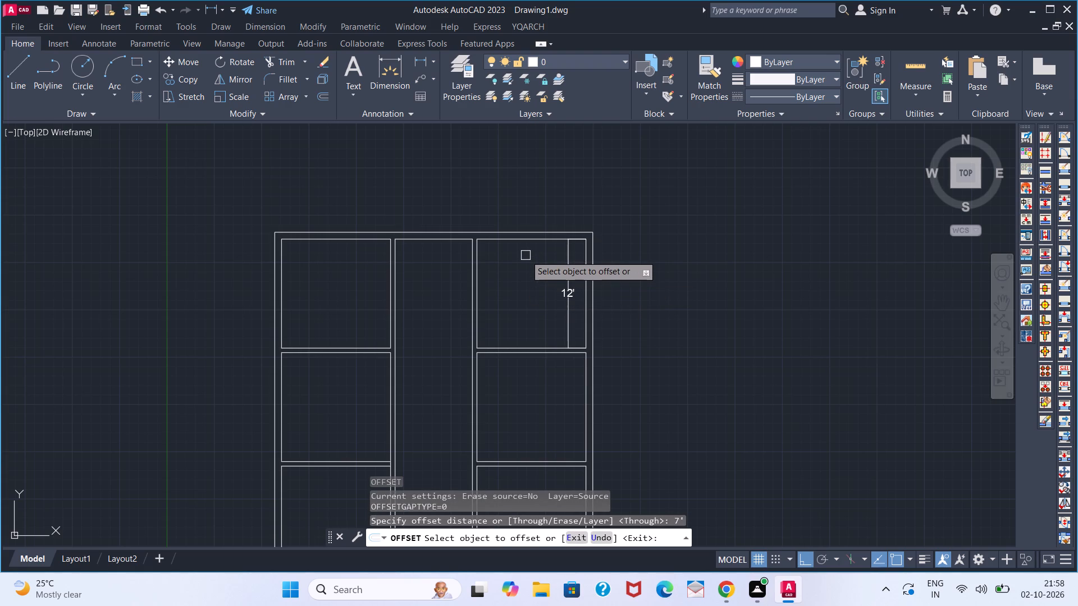
click(506, 240)
click(523, 310)
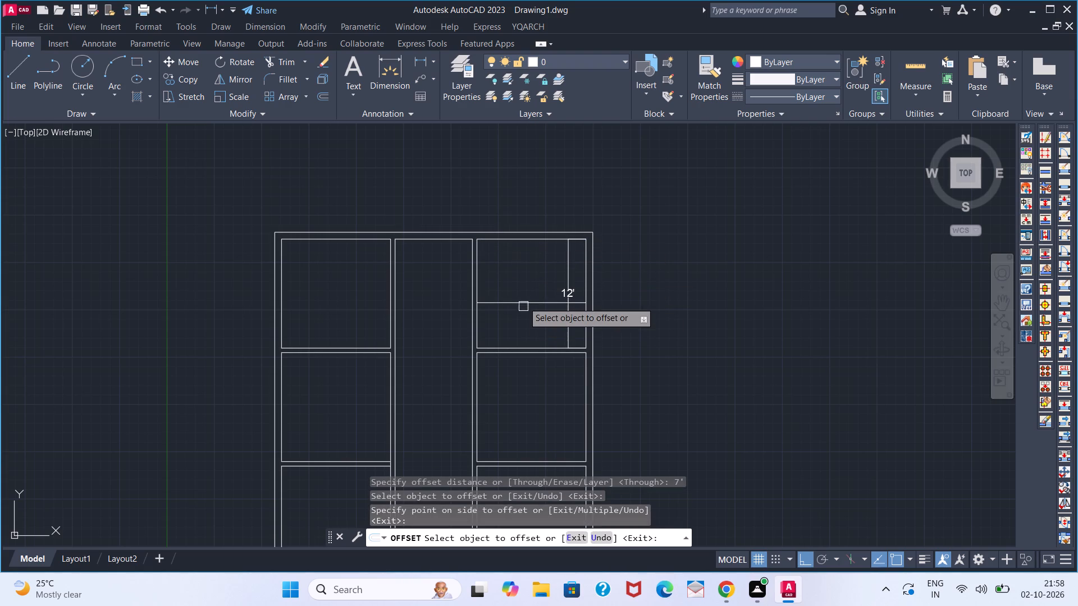
click(523, 301)
key(6)
key(Return)
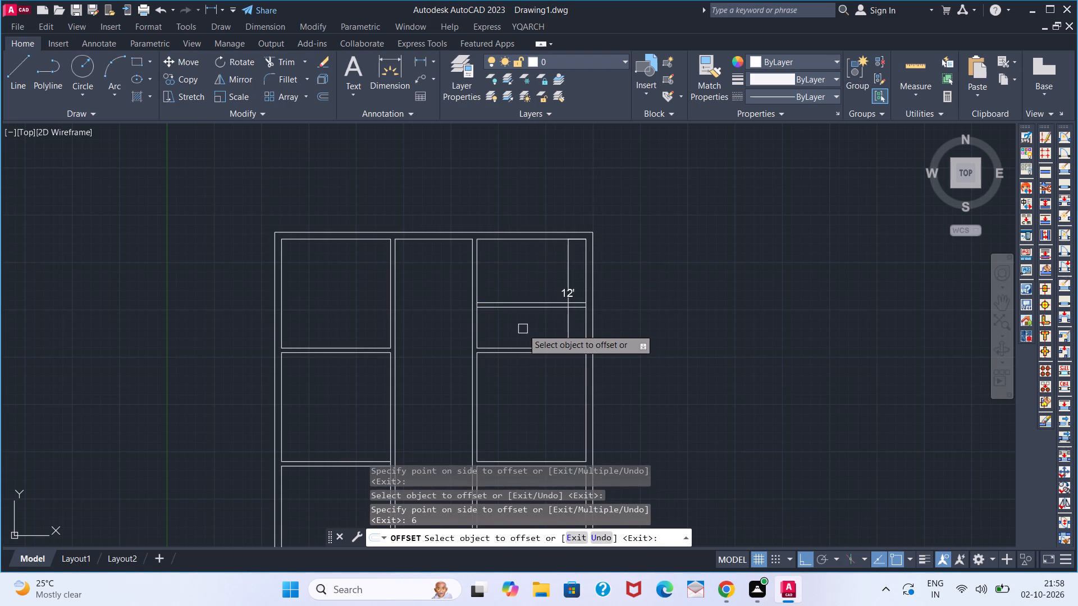
key(space)
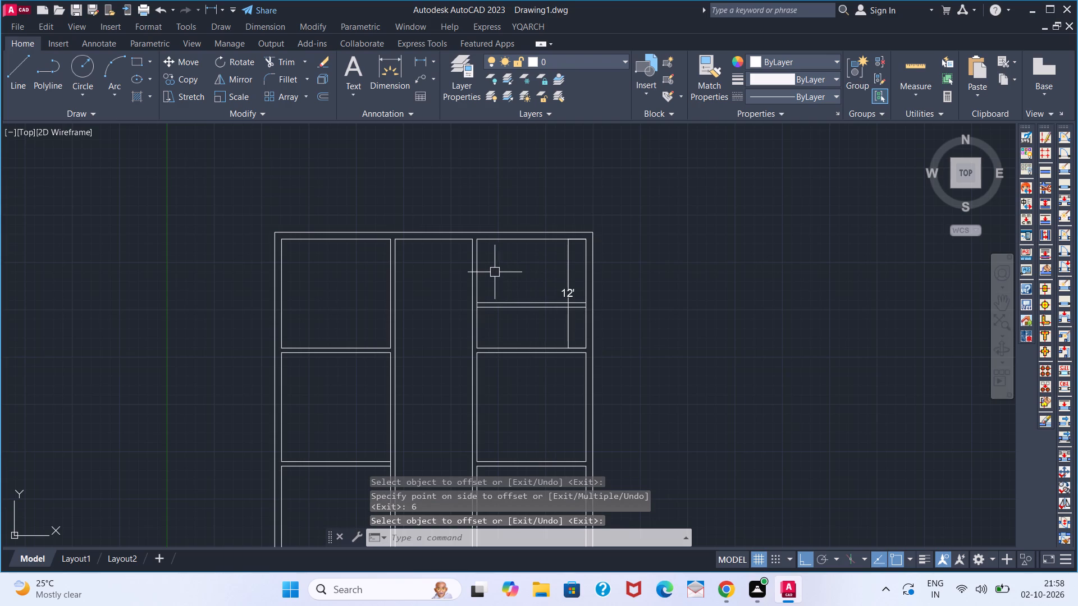
Offset the upper-right room's left wall line 4' into the room, and offset that copy 6" further to form a vertical partition.
key(o)
key(Return)
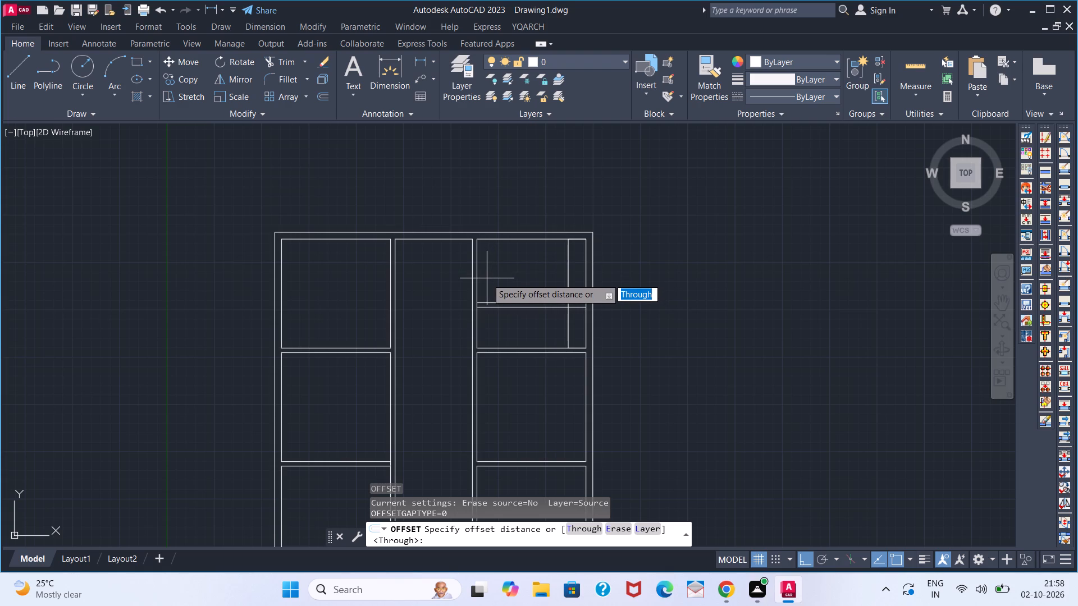
text(4')
key(Return)
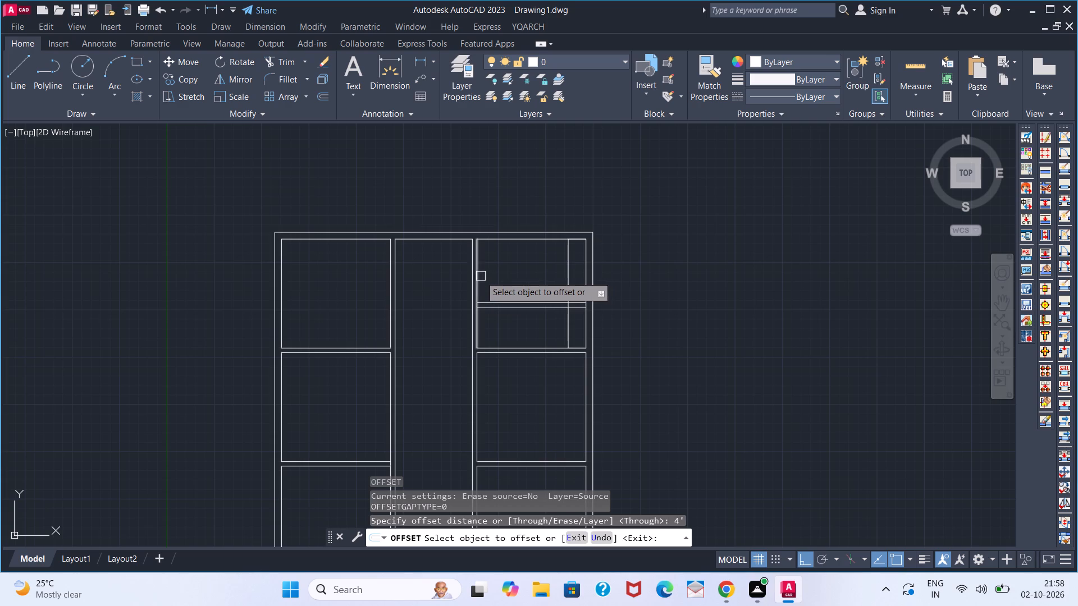
click(481, 276)
click(540, 277)
click(513, 281)
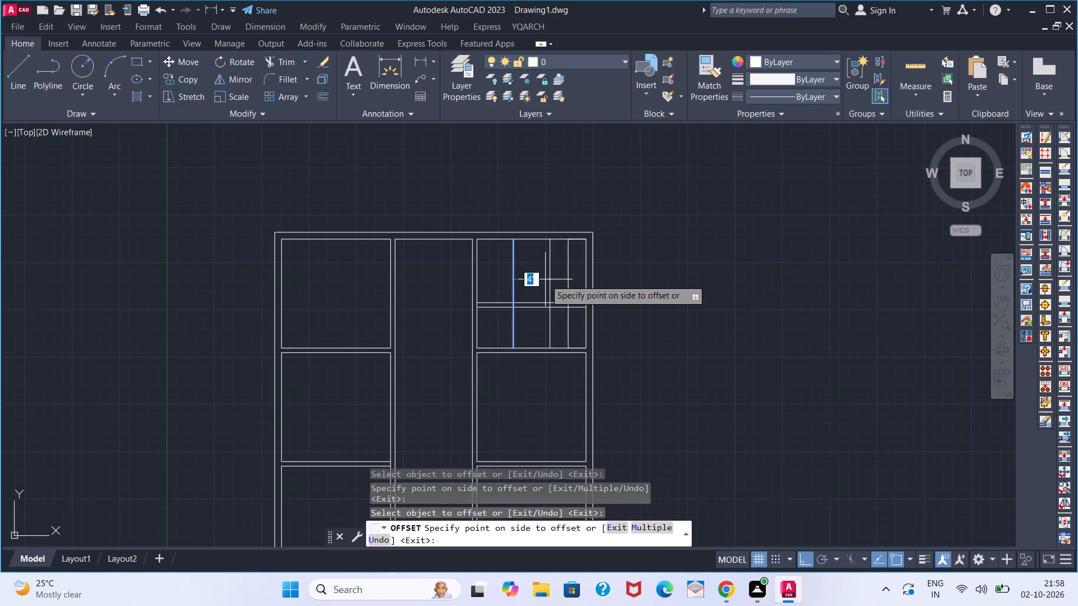
key(6)
key(Return)
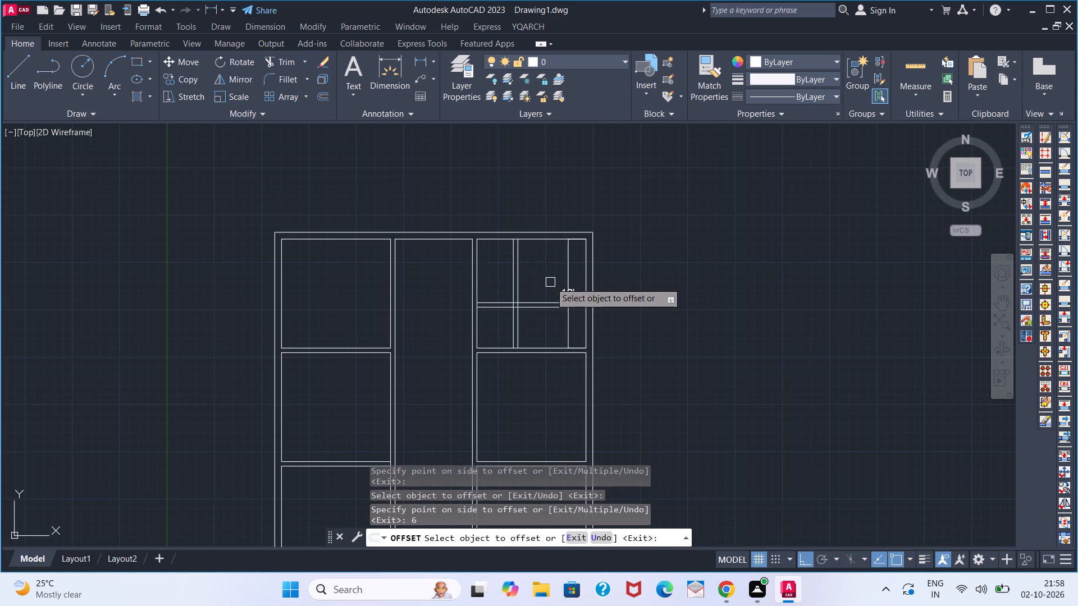
key(space)
Trim both vertical partition lines between the new horizontal partition's two lines, and remove the 12' dimension.
key(t)
text(R)
key(space)
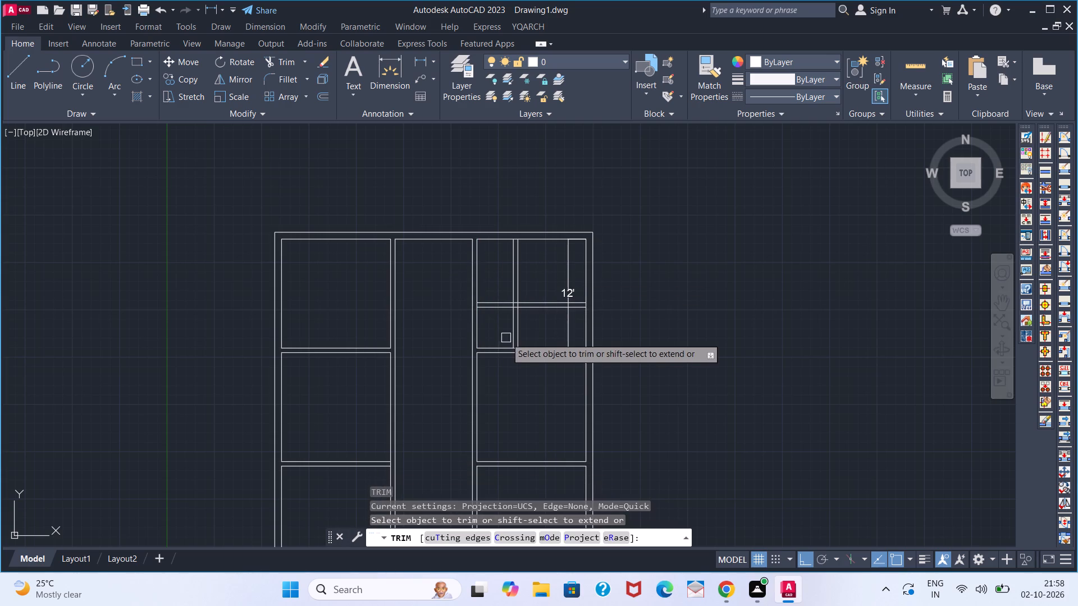
scroll(516, 305, up, 3)
click(501, 306)
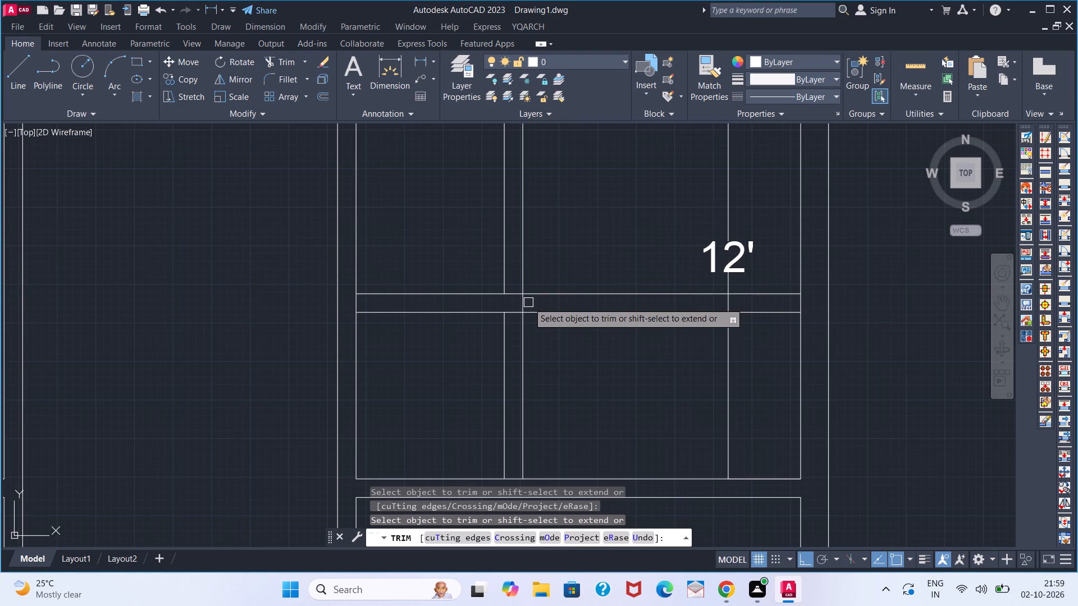
click(524, 302)
click(731, 302)
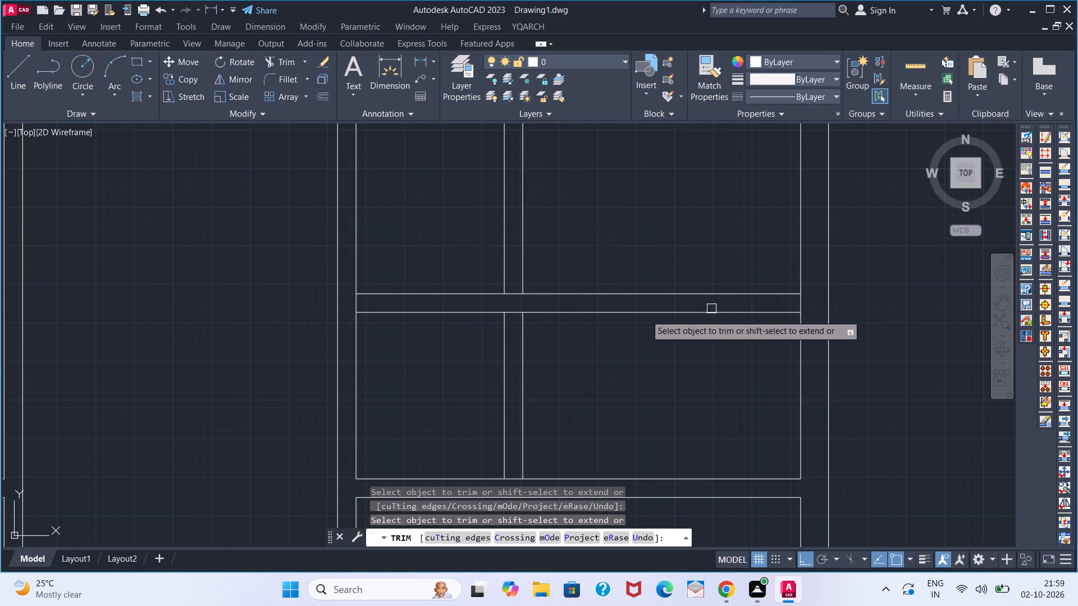
key(space)
Delete the two leftover vertical partition segments below the new horizontal partition in the upper-right room.
scroll(550, 385, down, 3)
drag(550, 379, 536, 384)
click(523, 391)
key(Delete)
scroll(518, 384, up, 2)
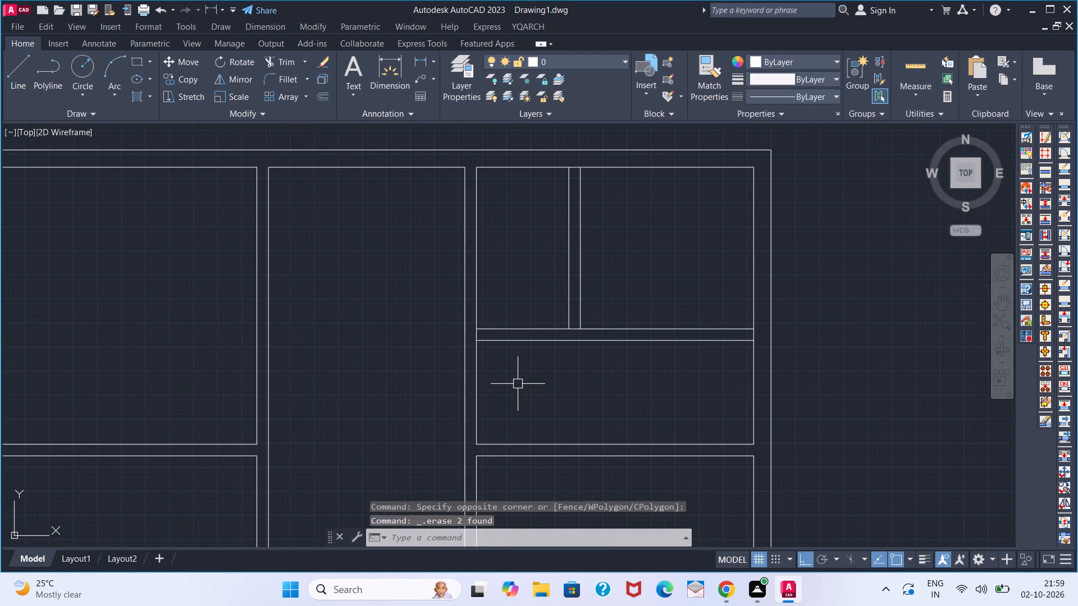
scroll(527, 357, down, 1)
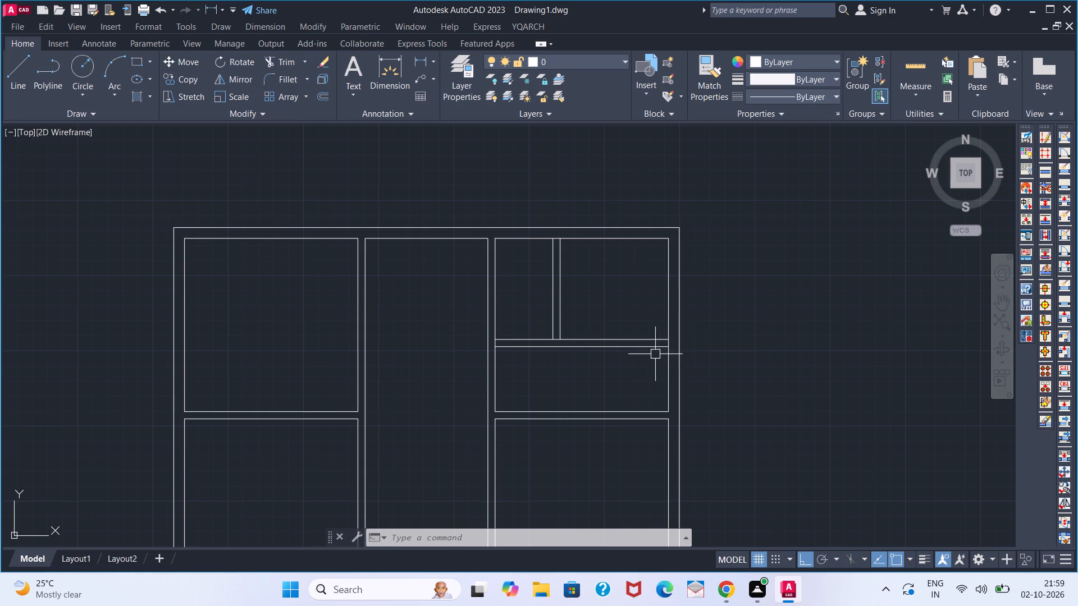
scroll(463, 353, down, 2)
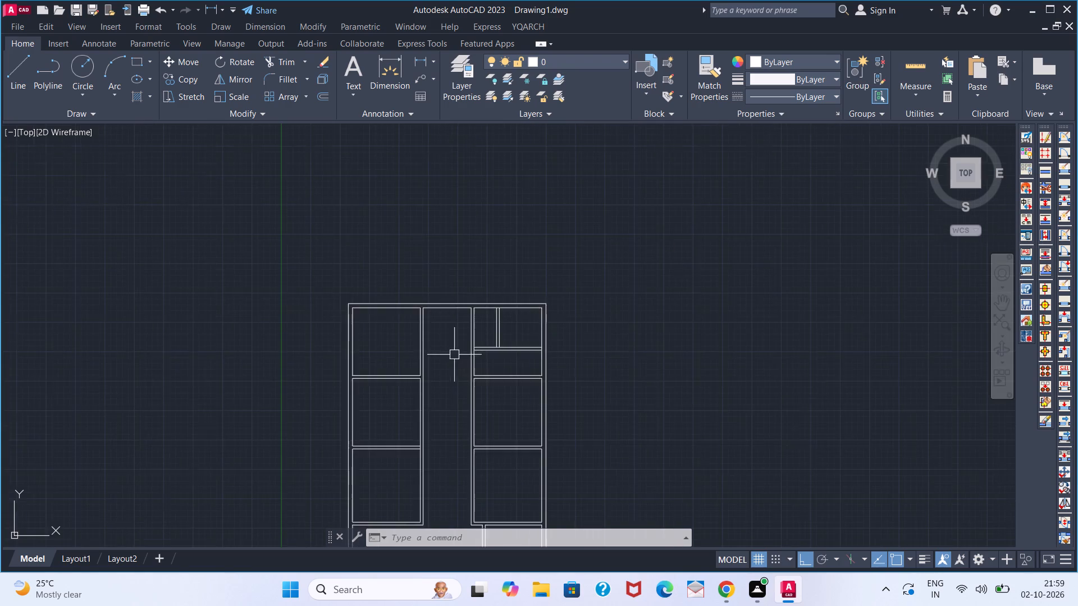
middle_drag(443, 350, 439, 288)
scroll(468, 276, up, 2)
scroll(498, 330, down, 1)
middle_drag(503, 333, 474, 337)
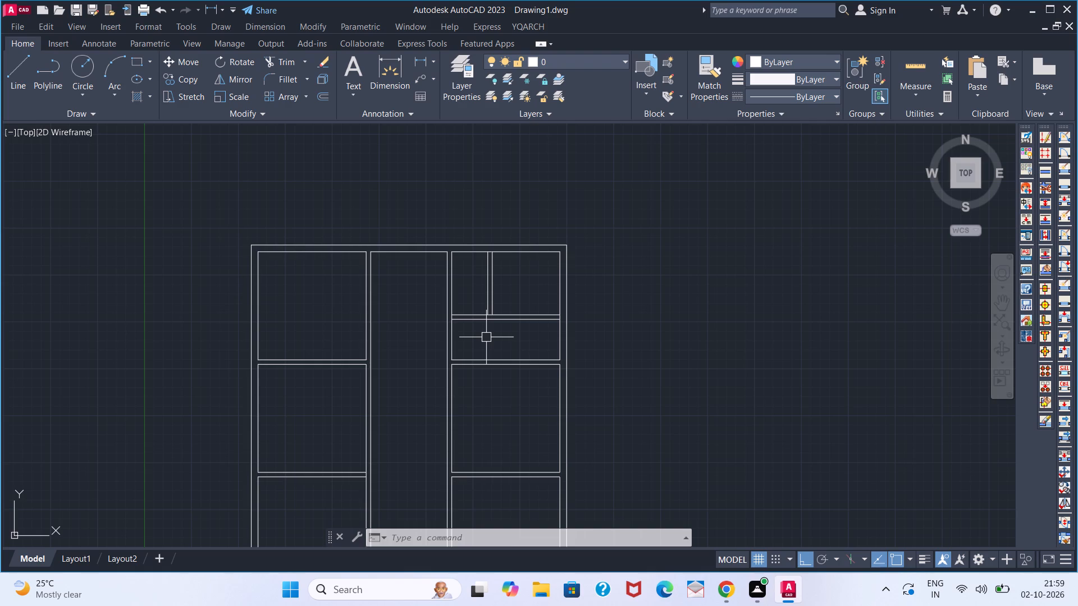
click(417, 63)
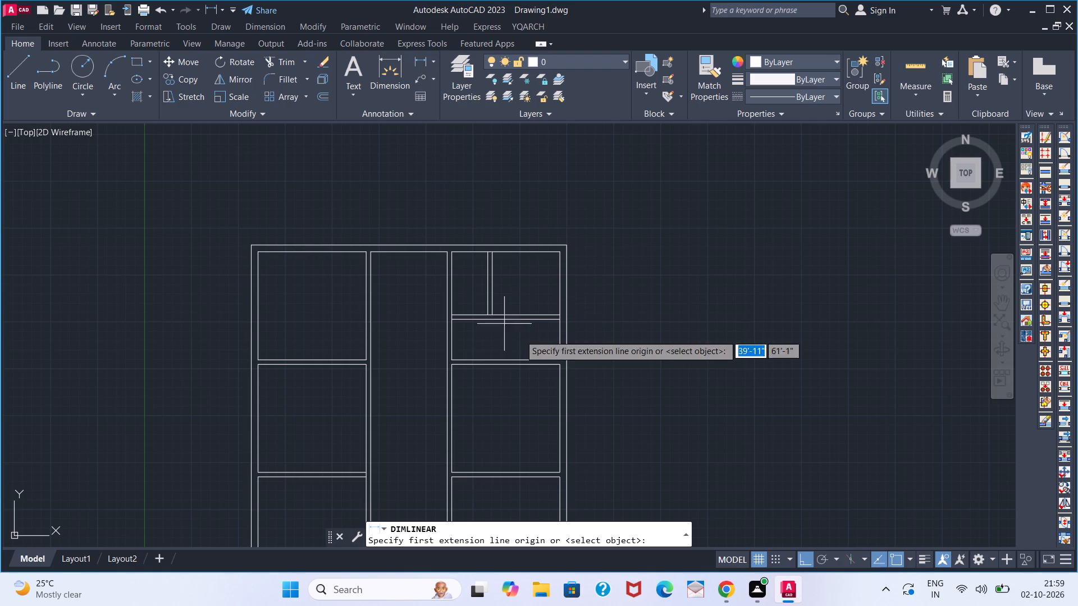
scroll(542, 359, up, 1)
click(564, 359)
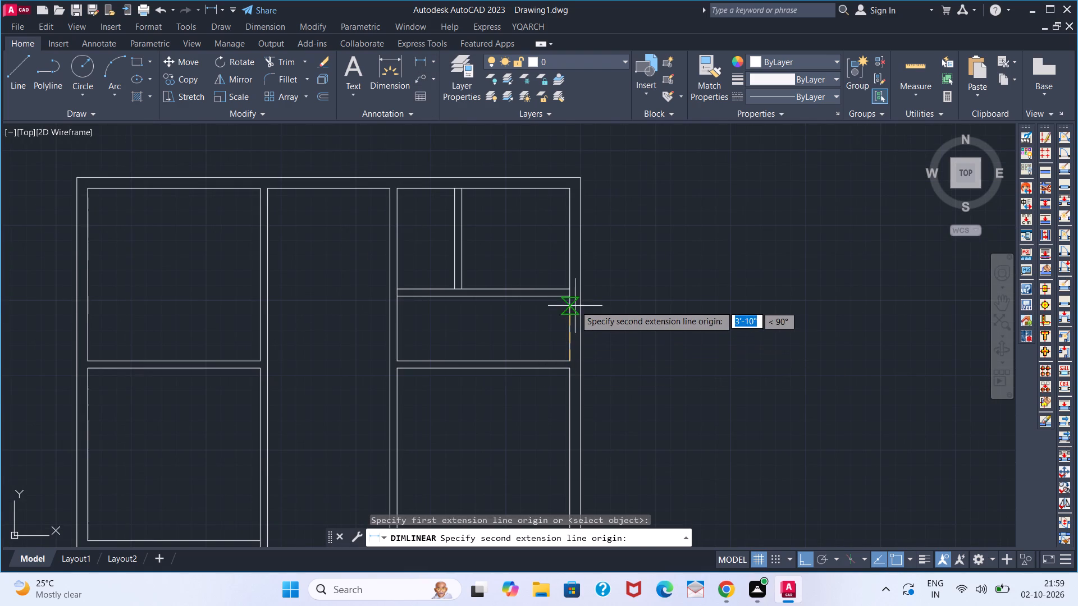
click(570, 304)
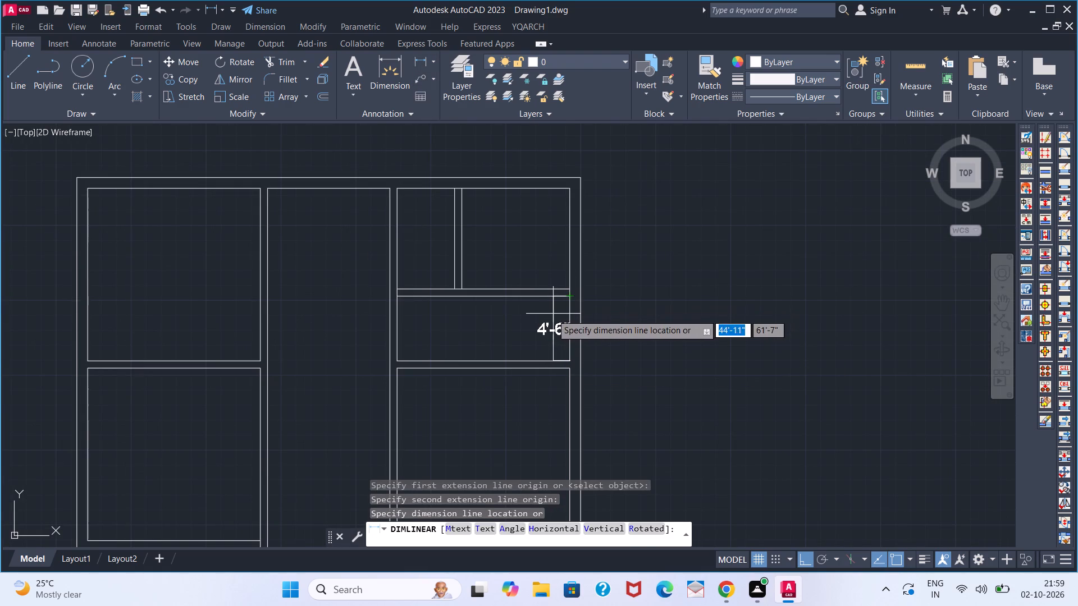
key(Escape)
Examine the floor plan's rooms, partitions and corridor from the upper rooms down to the bottom wall.
scroll(518, 334, down, 1)
middle_drag(509, 336, 565, 261)
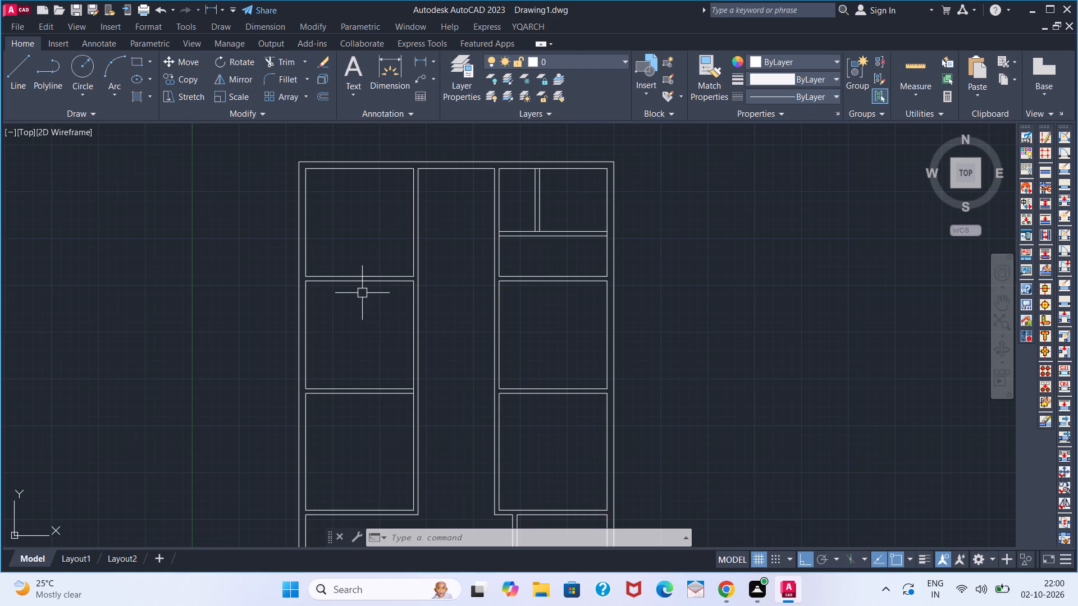
middle_drag(401, 284, 401, 283)
middle_drag(401, 283, 319, 235)
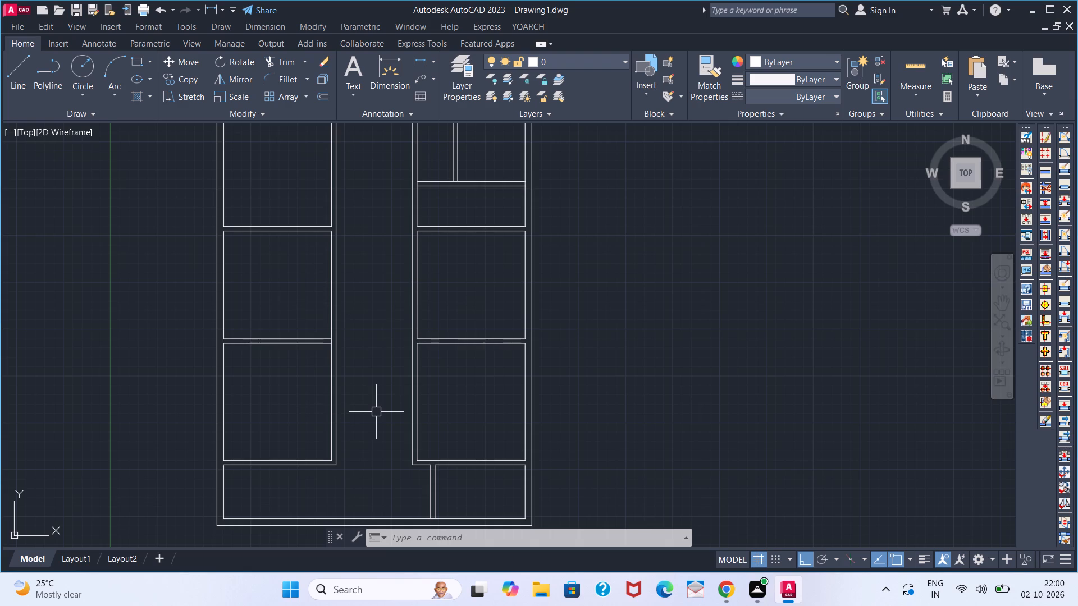
middle_drag(380, 310, 376, 355)
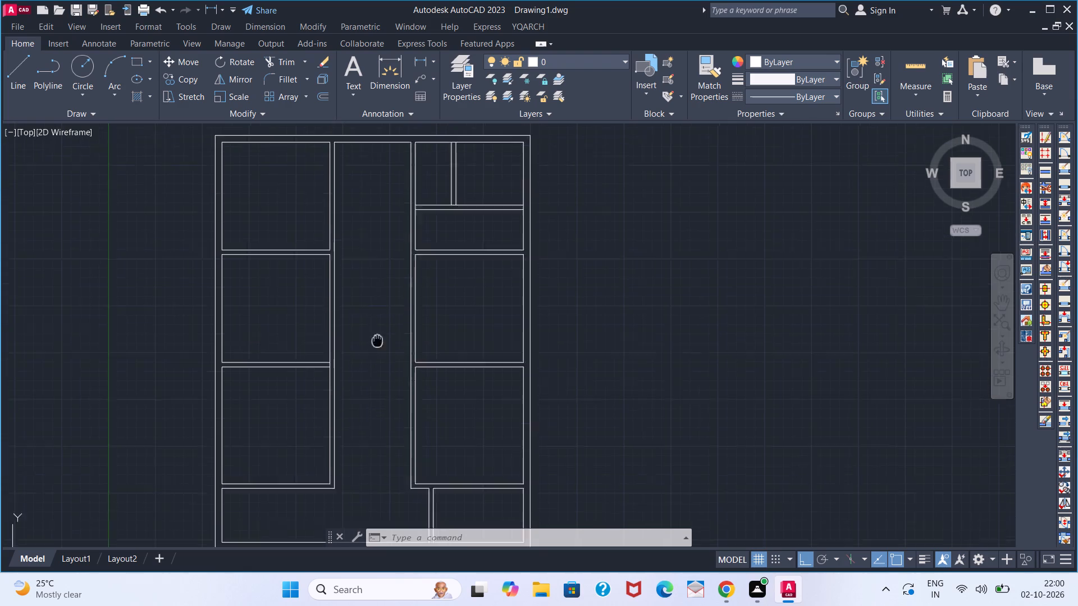
middle_drag(376, 355, 374, 369)
middle_drag(374, 369, 303, 320)
middle_drag(304, 477, 296, 438)
middle_click(295, 432)
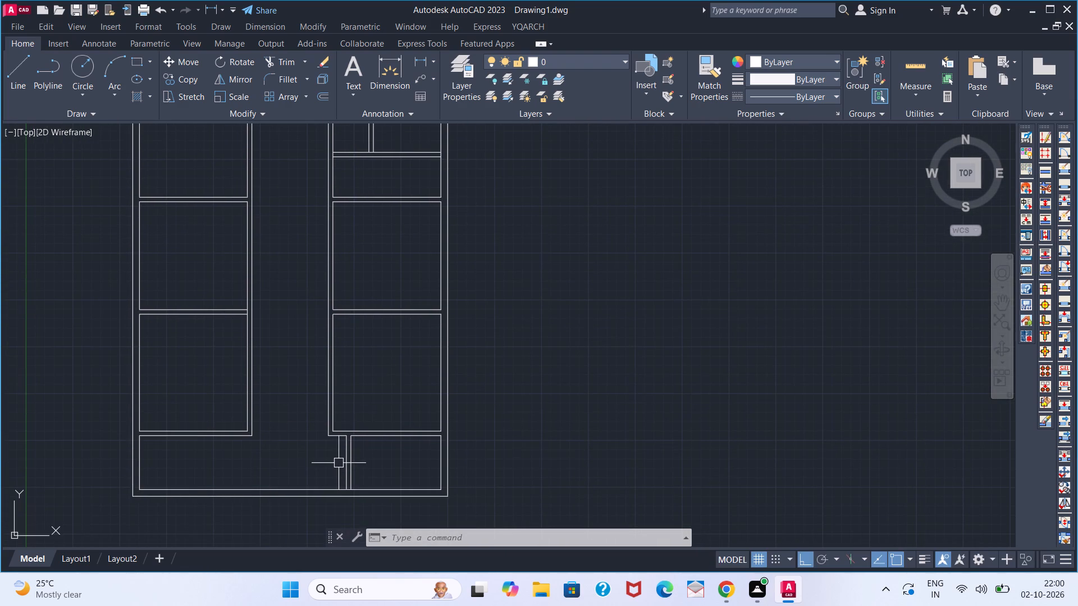
Examine the floor plan from the bottom rooms up to the subdivided upper-right room.
scroll(361, 460, up, 1)
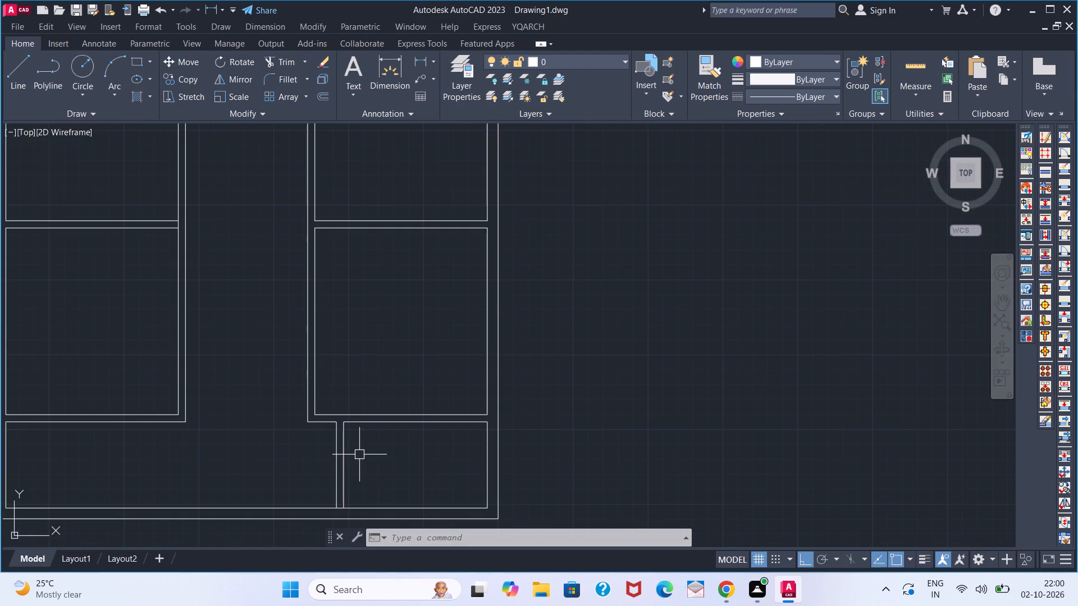
scroll(359, 454, down, 2)
scroll(360, 452, up, 1)
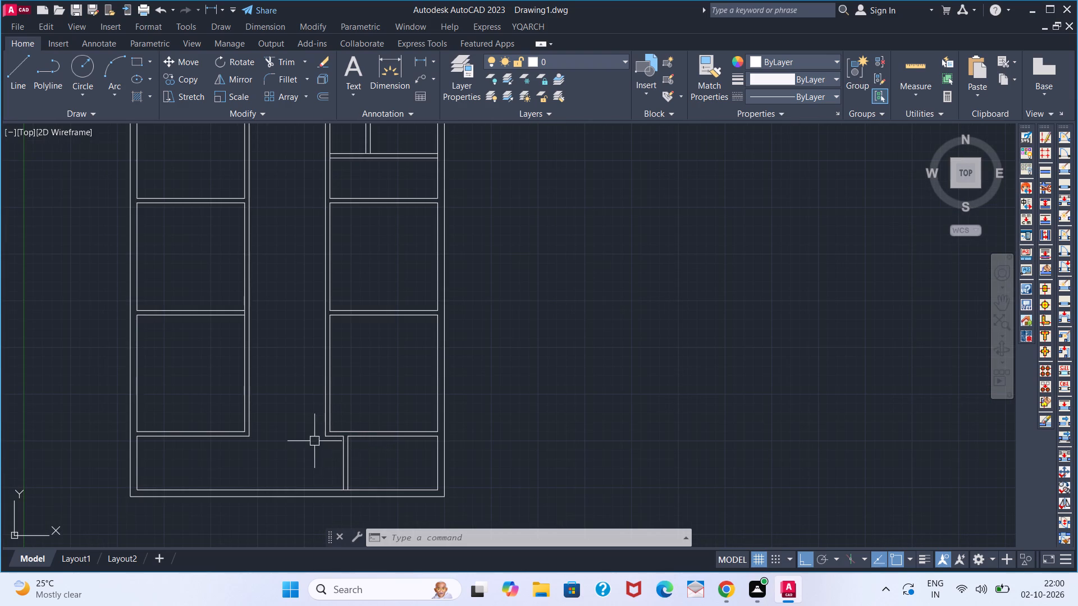
middle_drag(326, 397, 340, 459)
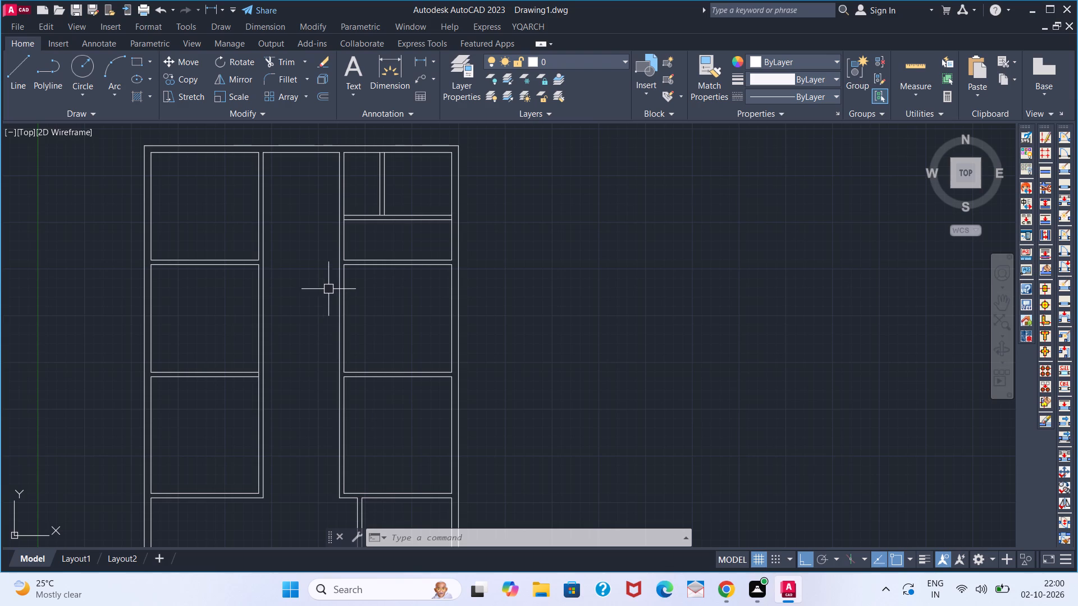
scroll(377, 234, up, 1)
middle_drag(367, 234, 367, 292)
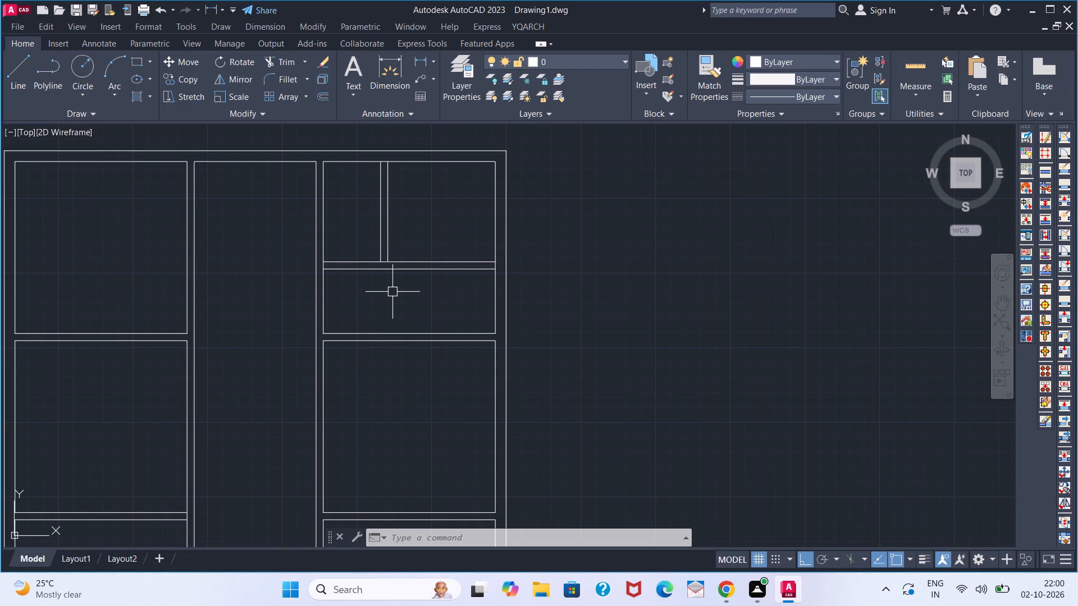
scroll(393, 287, down, 3)
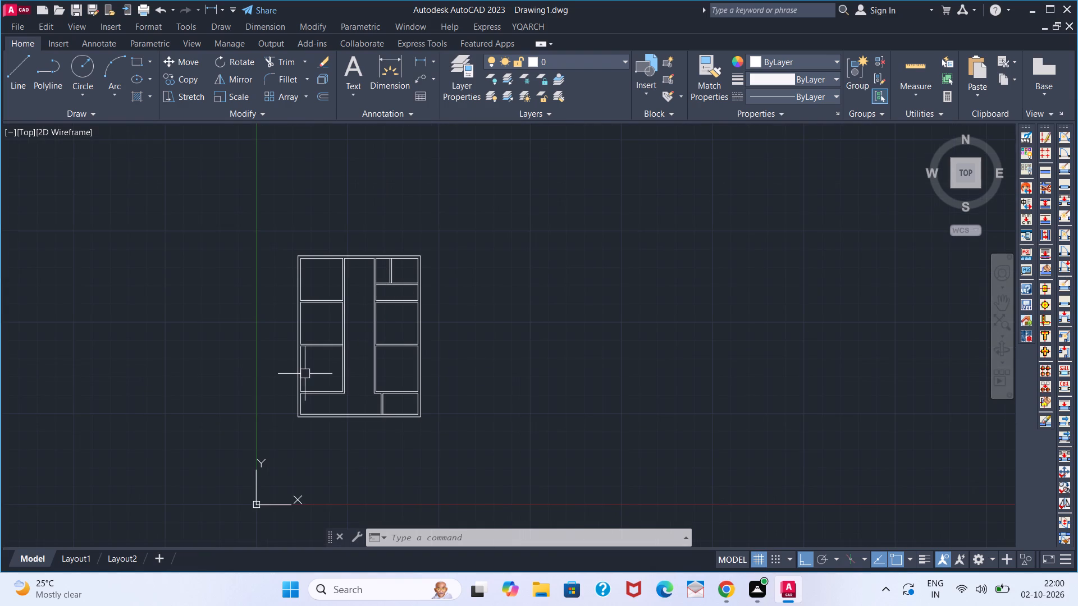
middle_drag(304, 375, 357, 330)
scroll(363, 352, up, 1)
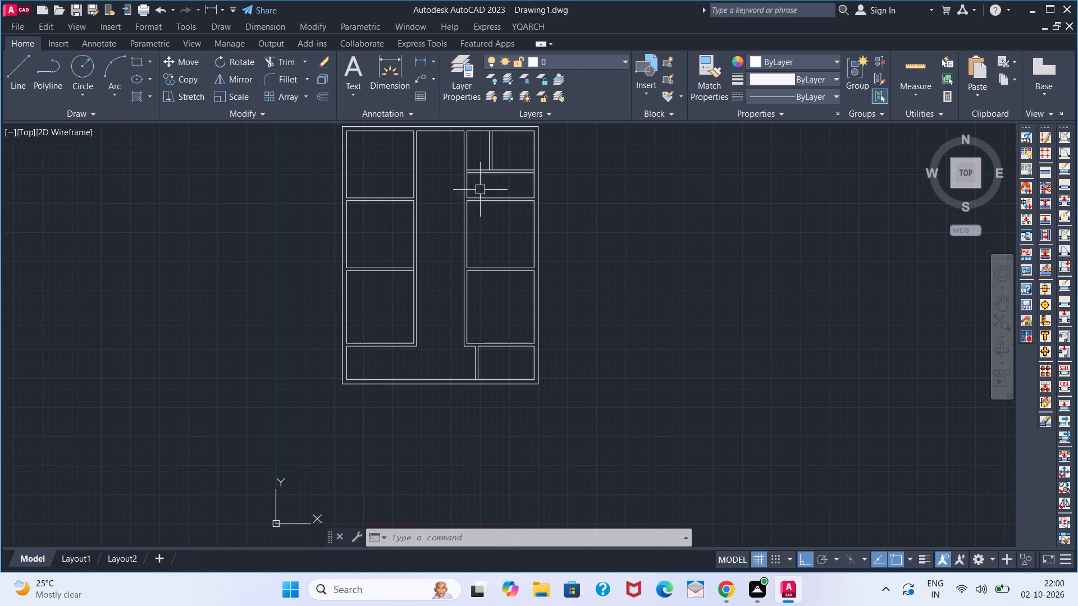
scroll(487, 164, up, 1)
middle_drag(478, 183, 435, 222)
middle_click(411, 252)
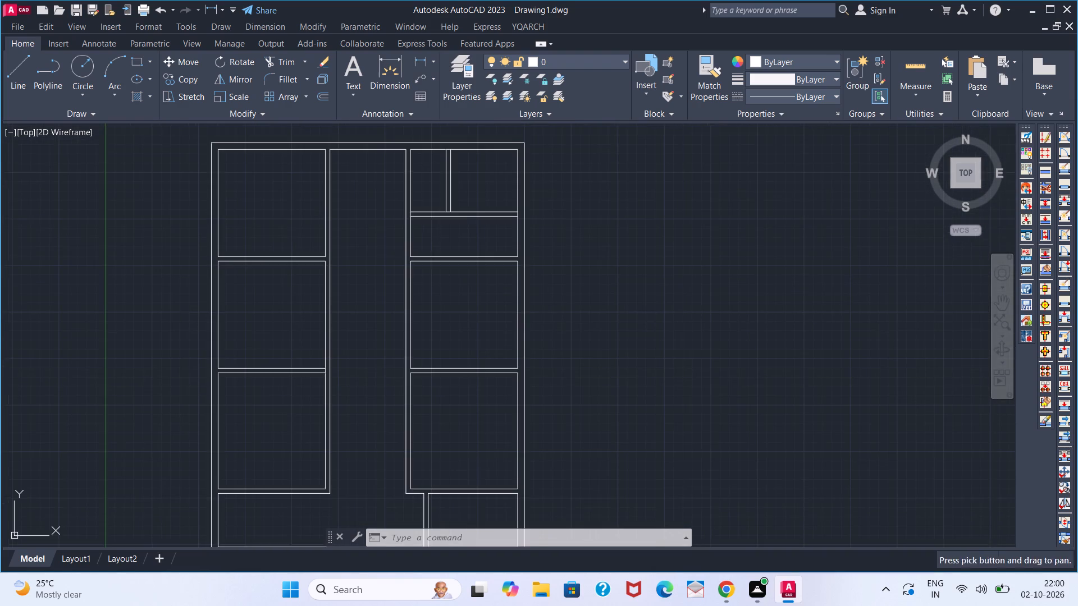
middle_click(409, 254)
scroll(447, 215, up, 1)
middle_drag(468, 203, 433, 297)
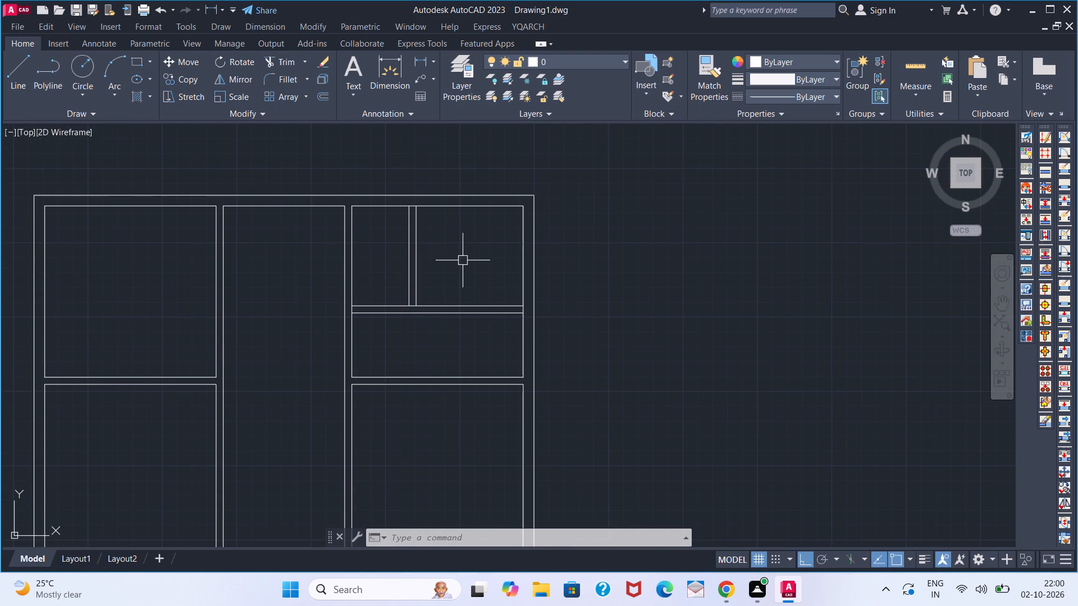
Measure the clear width of the compartment between the vertical partition and the outer wall in the upper-right room.
click(419, 61)
click(415, 212)
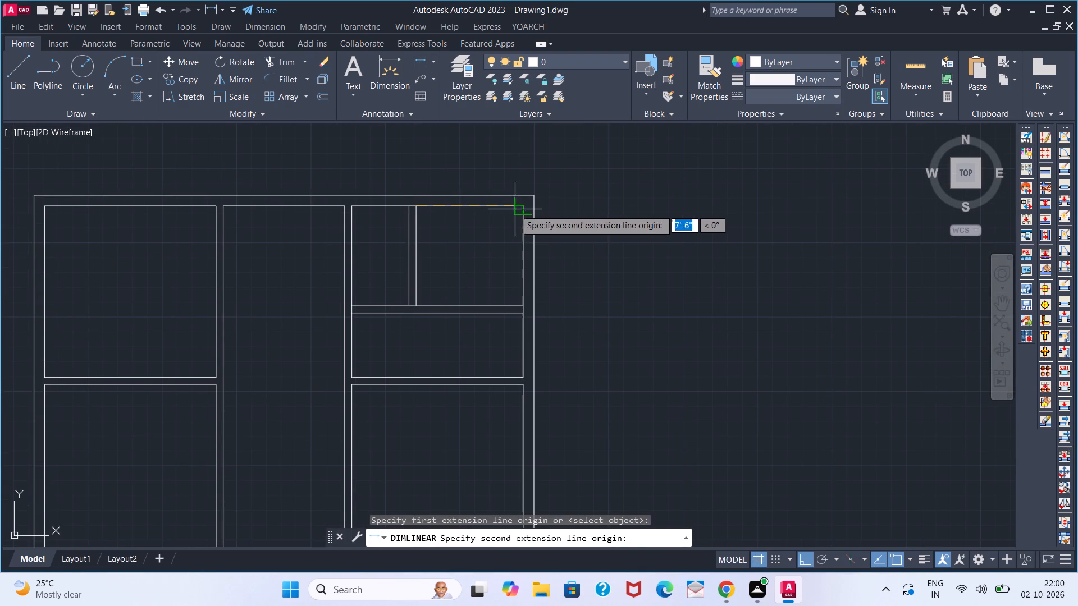
click(516, 209)
key(Escape)
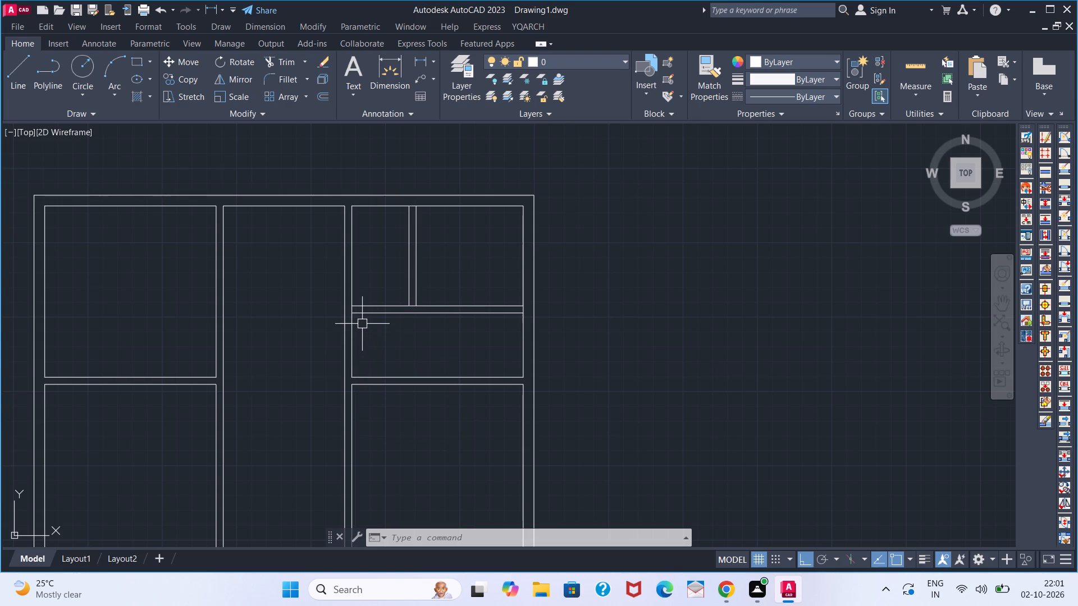
Extend the horizontal partition's lower line and the line bounding the space beneath it to the corridor-side wall line.
key(e)
key(x)
key(space)
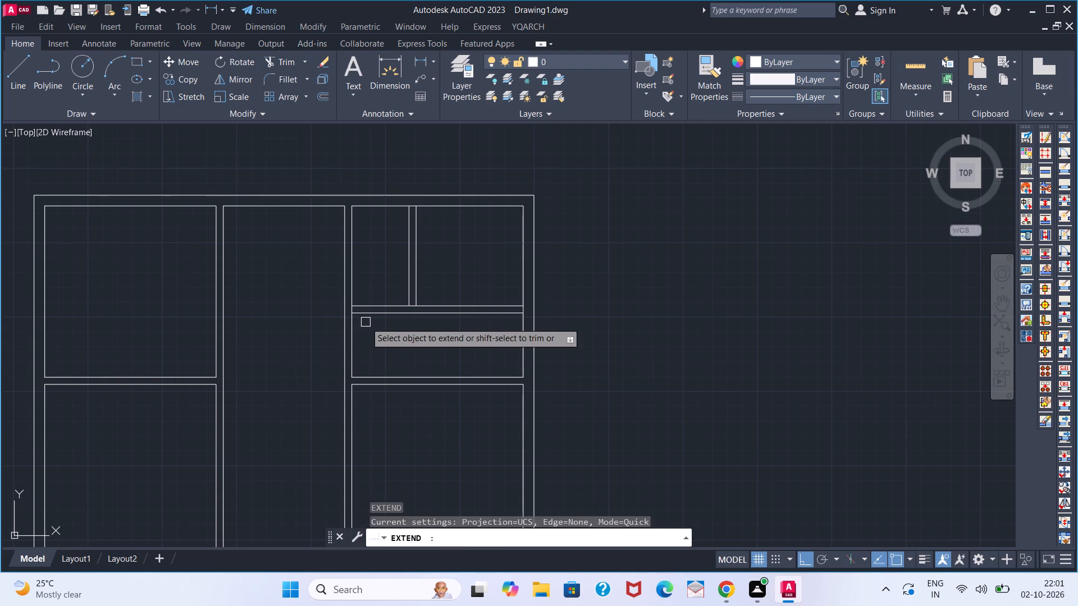
click(368, 315)
click(373, 378)
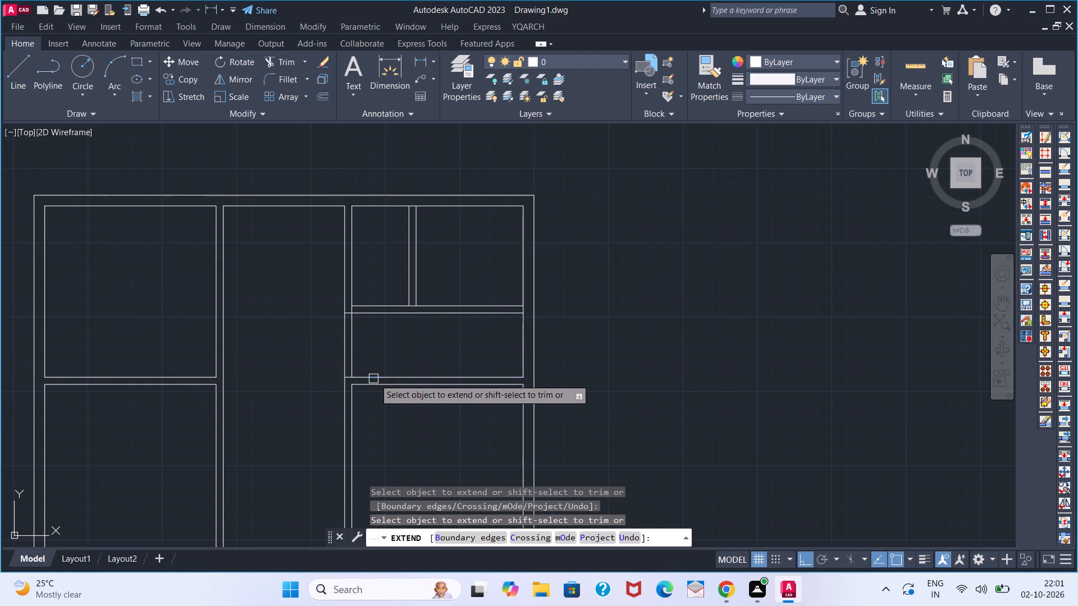
key(space)
Trim the corridor wall's two lines below the horizontal partition and the inner wall line's stub within the partition, opening the space to the corridor.
text(TR)
key(space)
click(387, 351)
click(339, 353)
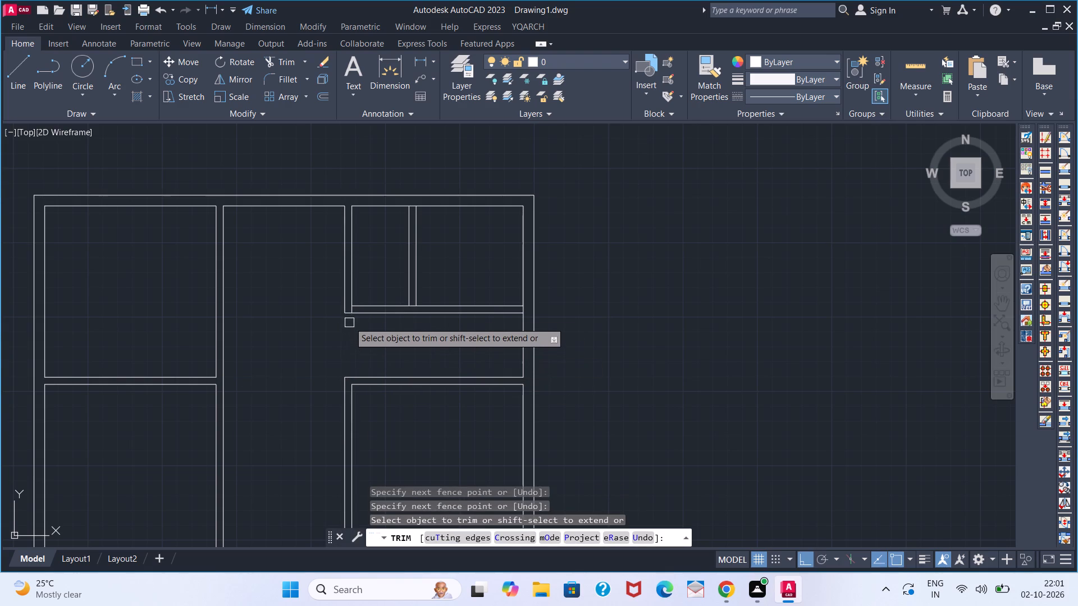
scroll(349, 310, up, 2)
click(352, 306)
middle_drag(343, 486, 339, 448)
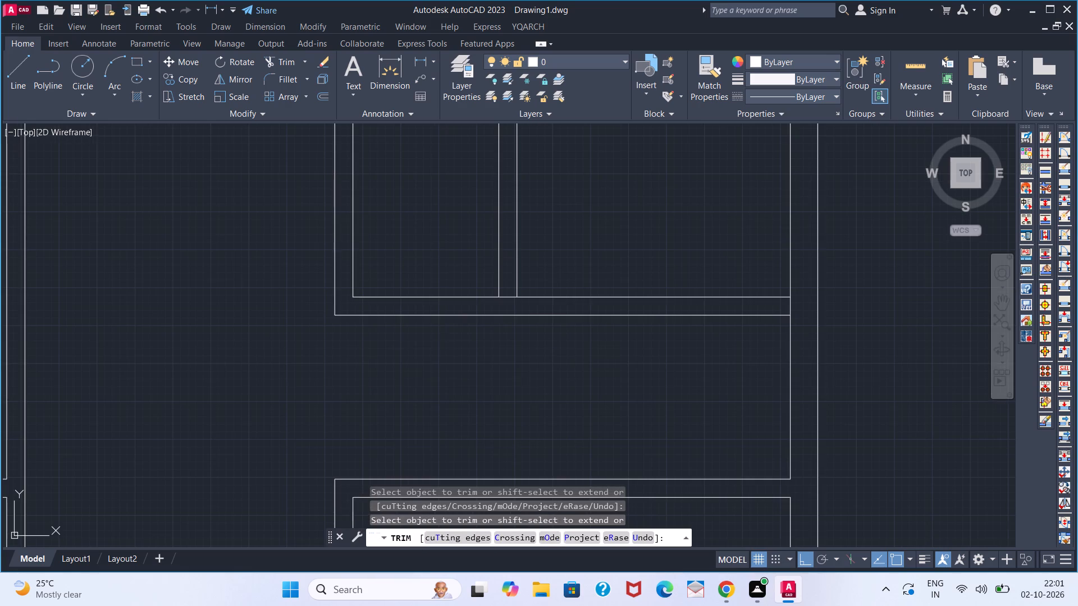
middle_drag(339, 448, 331, 313)
key(space)
Trim the outer wall's inner line between the two lines of the upper-right room's horizontal partition.
scroll(344, 307, down, 1)
scroll(410, 239, down, 1)
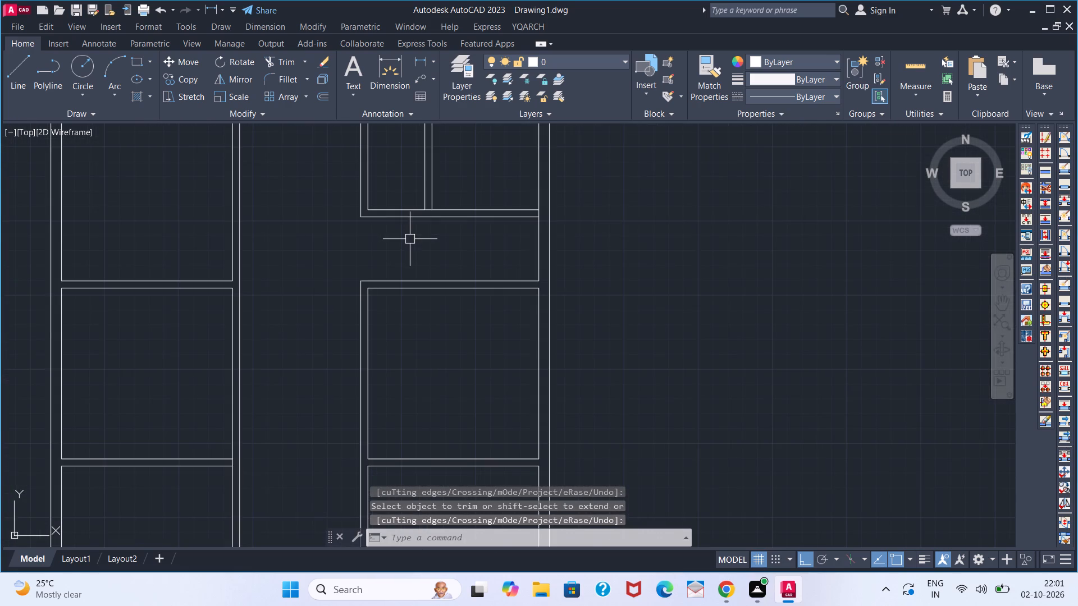
middle_drag(408, 244, 277, 311)
scroll(405, 281, up, 2)
key(space)
click(413, 277)
key(space)
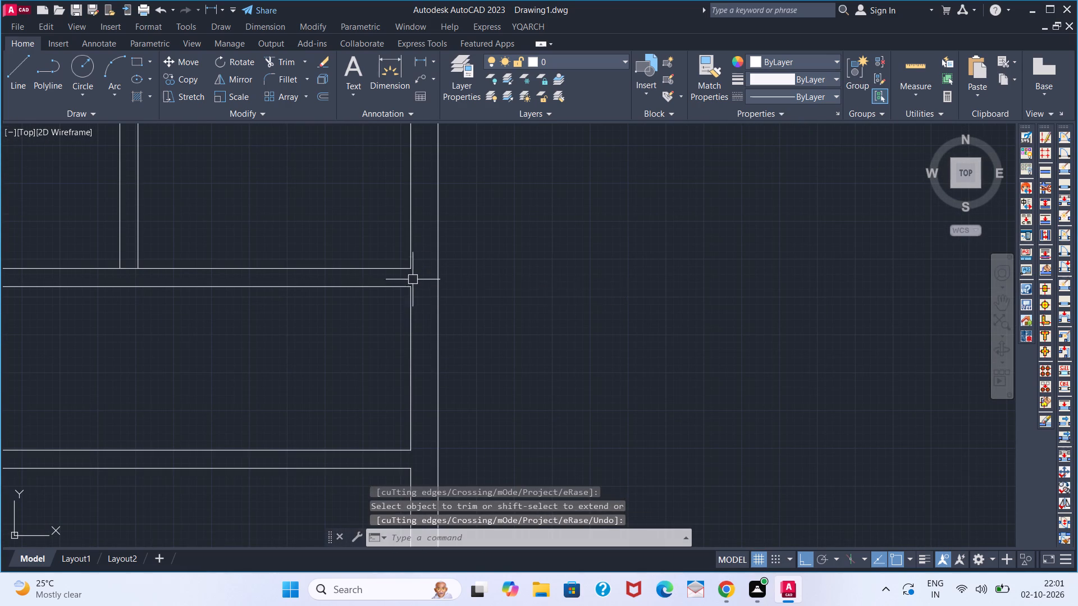
Extend the vertical partition's left line down to the horizontal partition's lower line.
scroll(313, 319, down, 3)
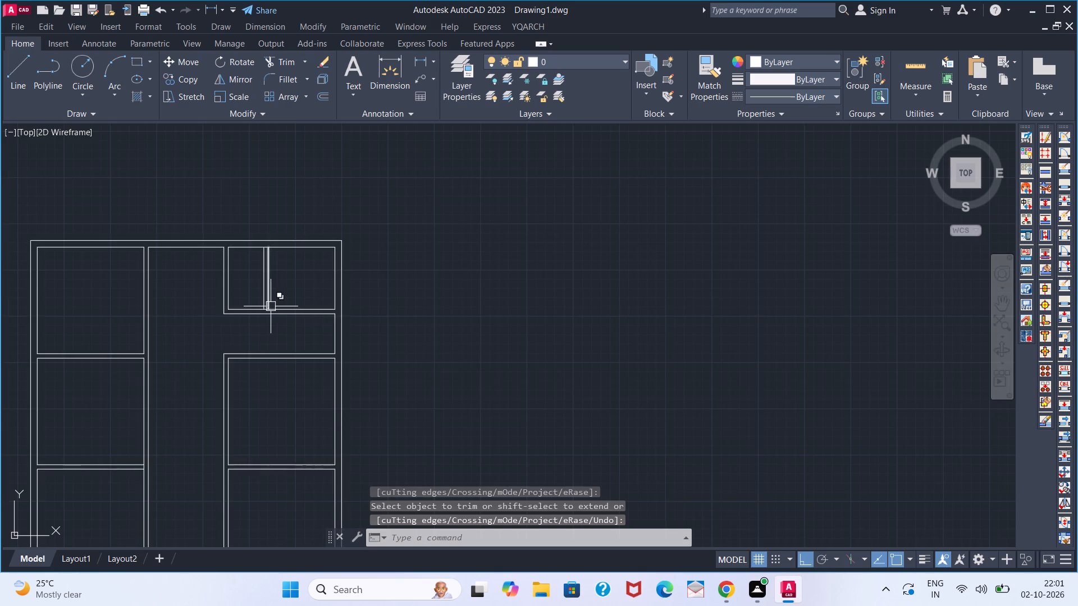
scroll(268, 306, up, 2)
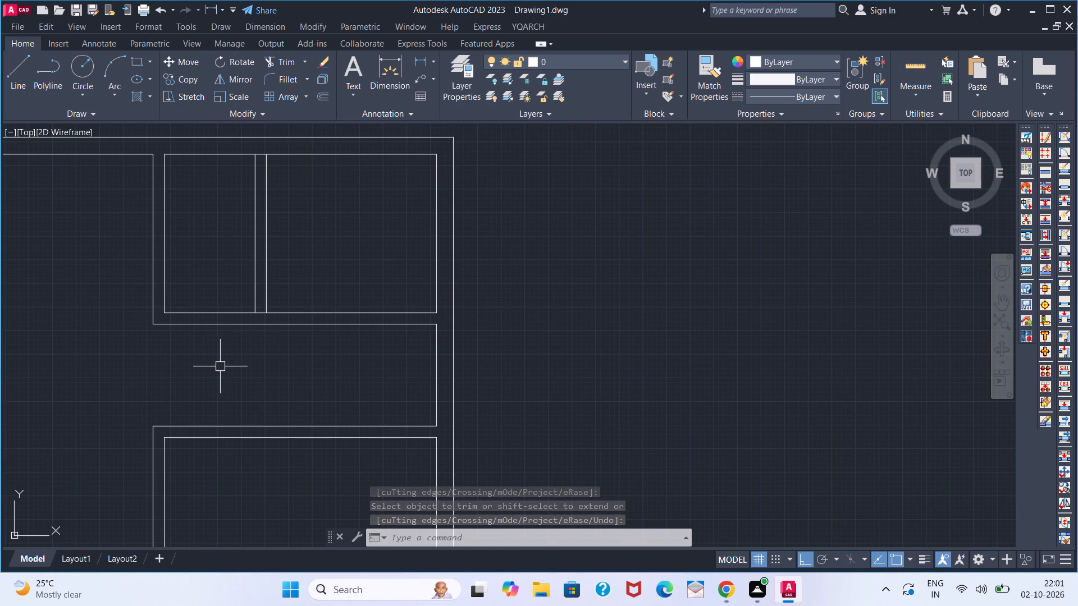
key(w)
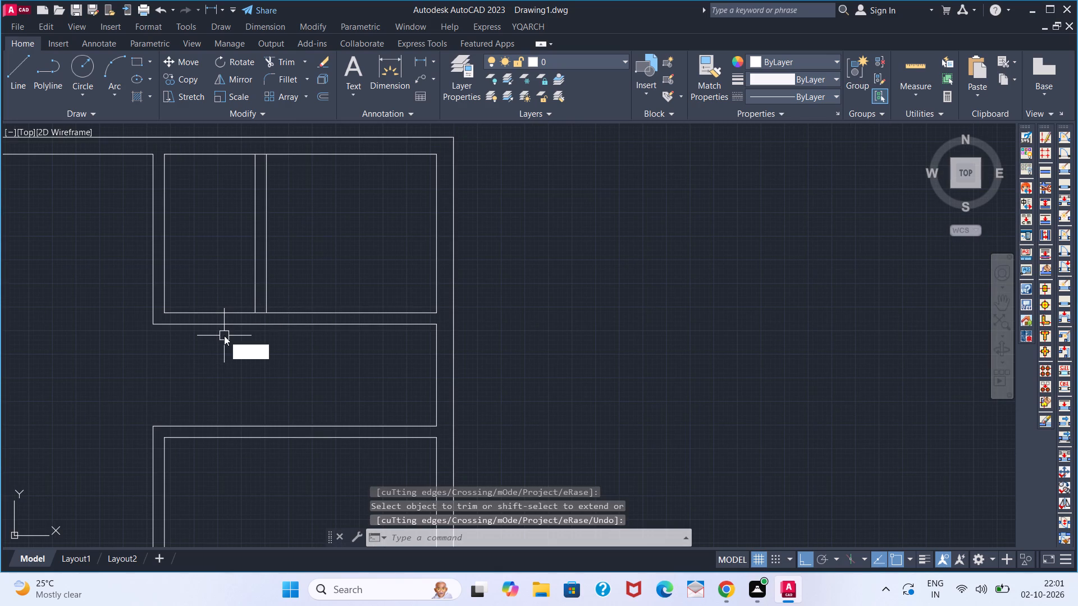
key(Escape)
text(EX)
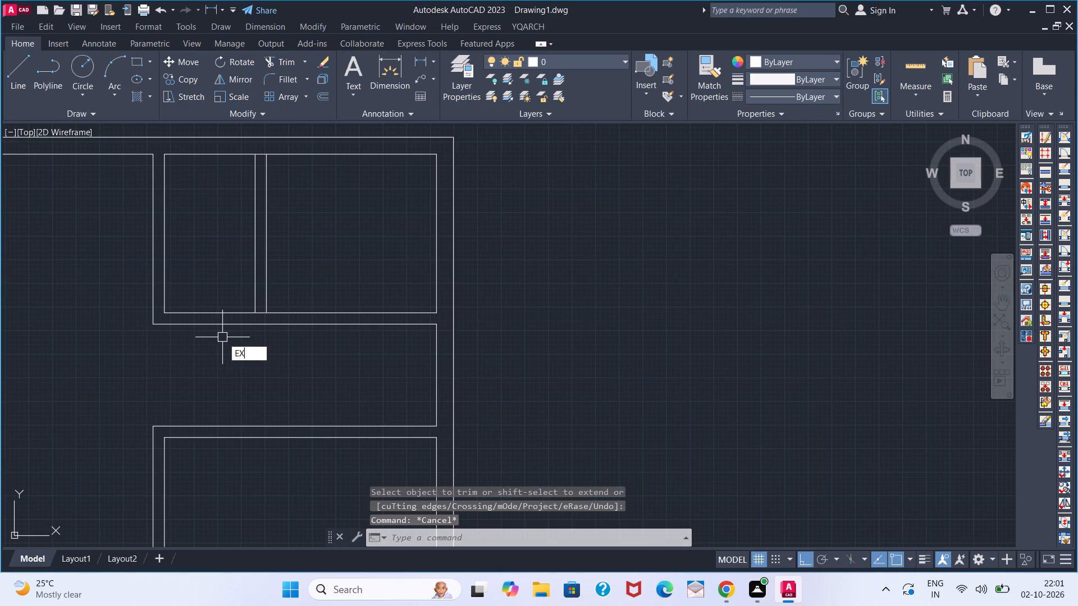
key(space)
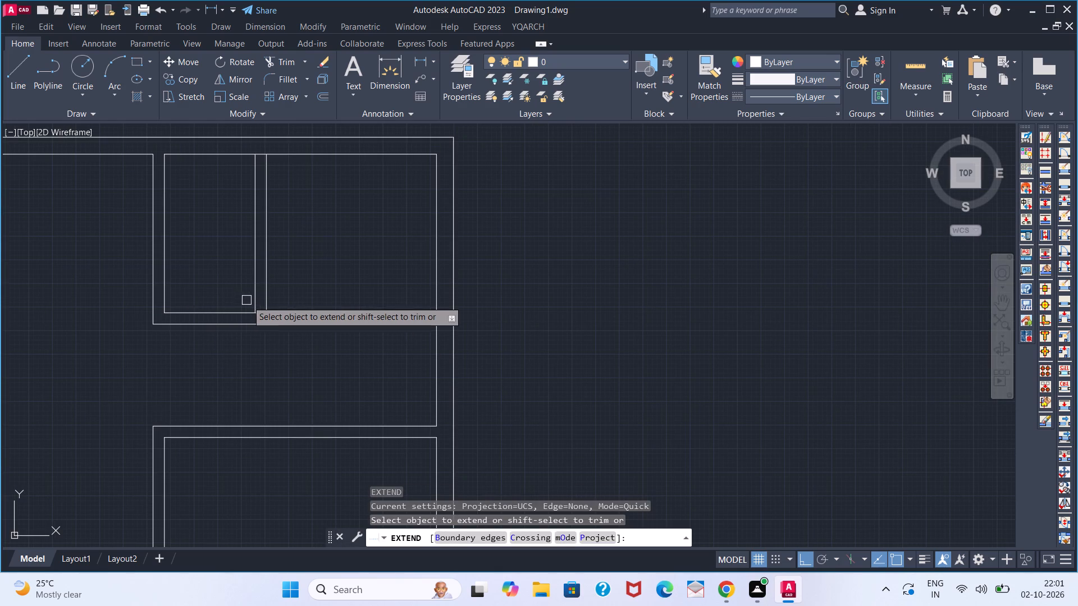
click(252, 302)
key(space)
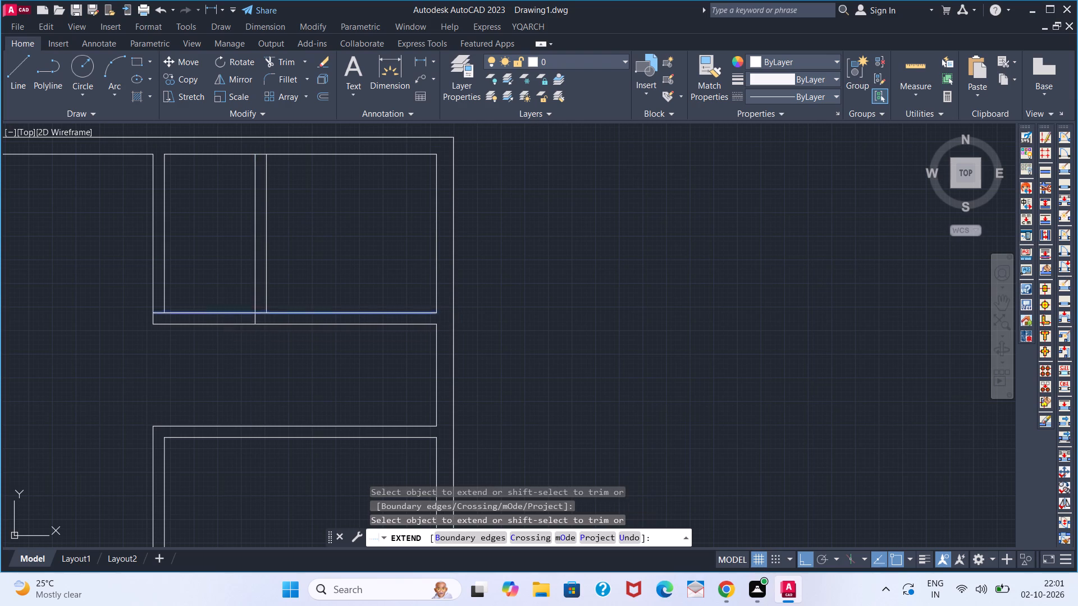
Offset the vertical partition's left line 2'8" to the left to mark a door opening.
key(o)
key(Return)
key(2)
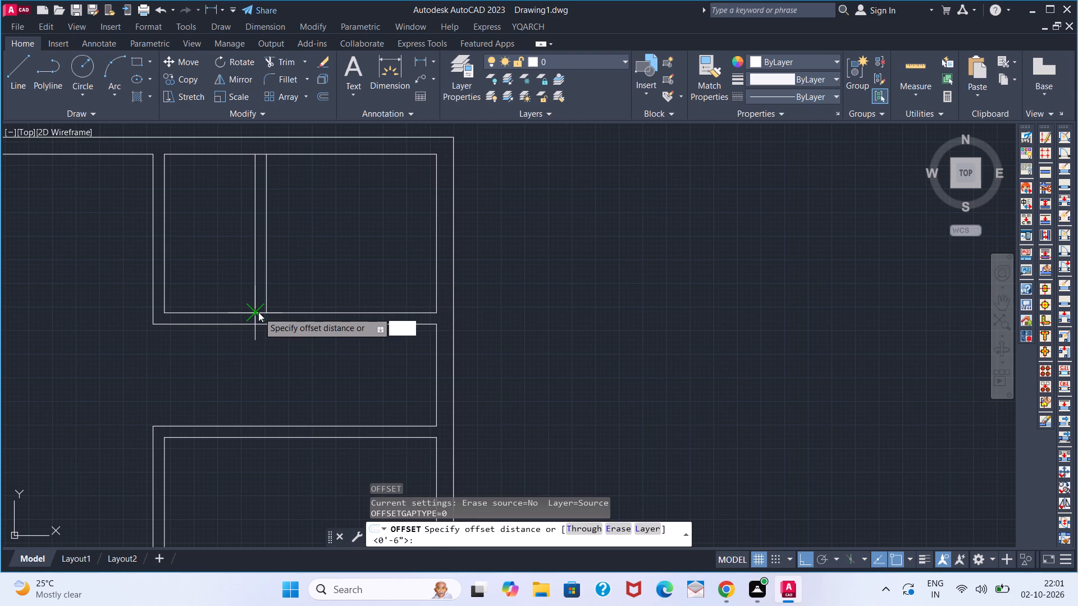
text('8)
key(Return)
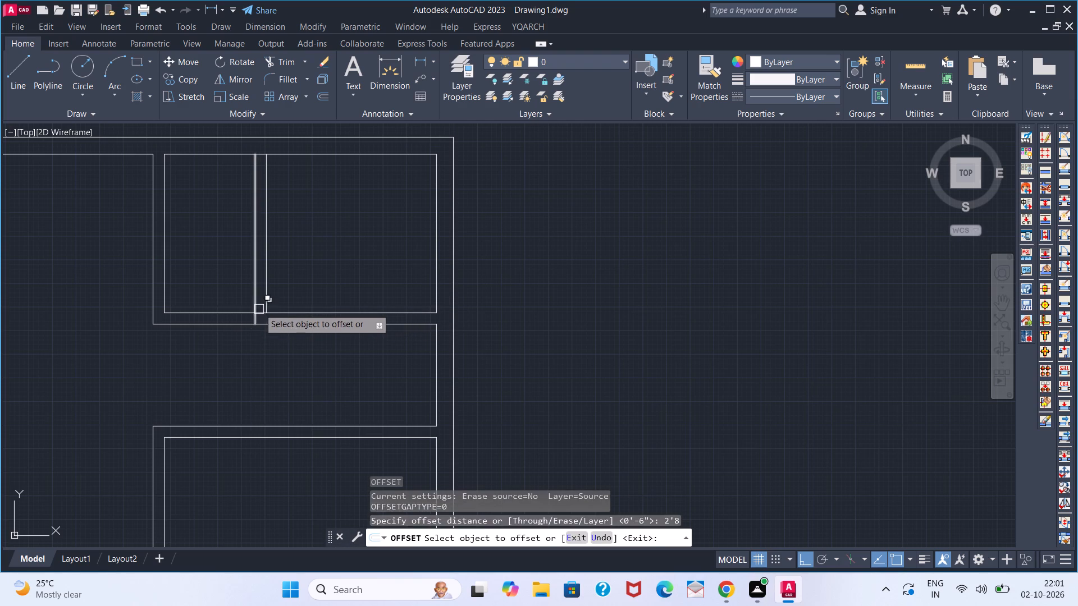
click(259, 303)
click(227, 302)
key(space)
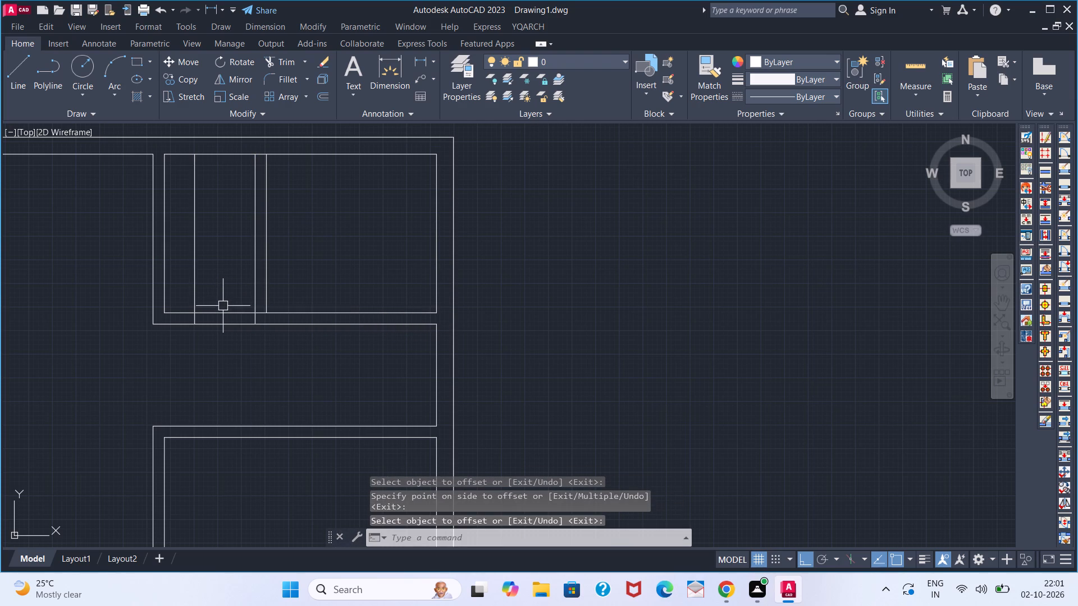
Trim the horizontal partition's lines across the door opening and the offset line above it, leaving a closed left jamb.
text(TR)
key(space)
click(223, 306)
click(209, 343)
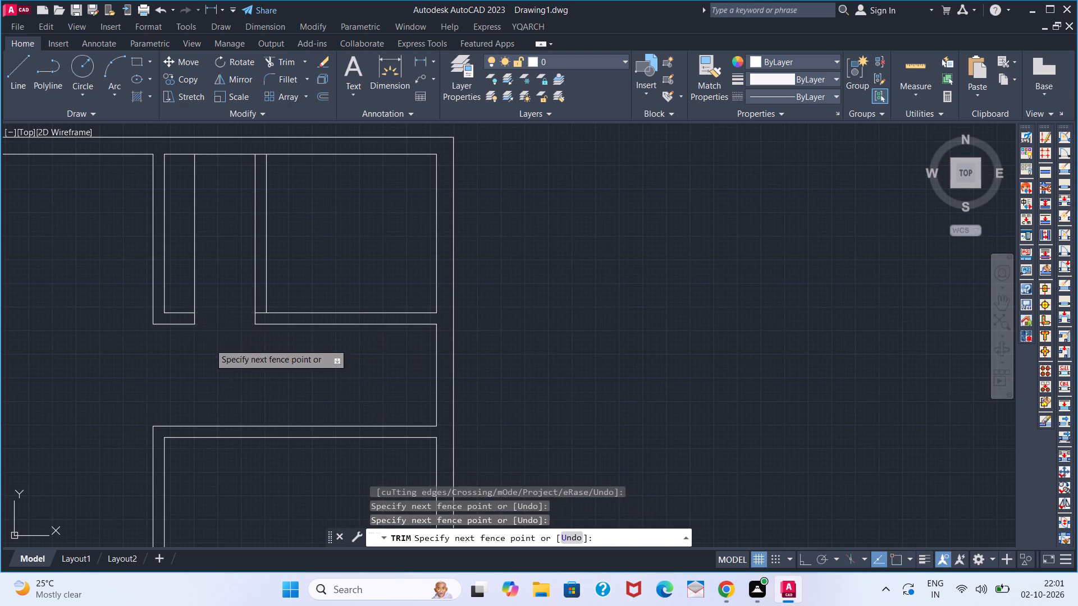
click(198, 284)
key(space)
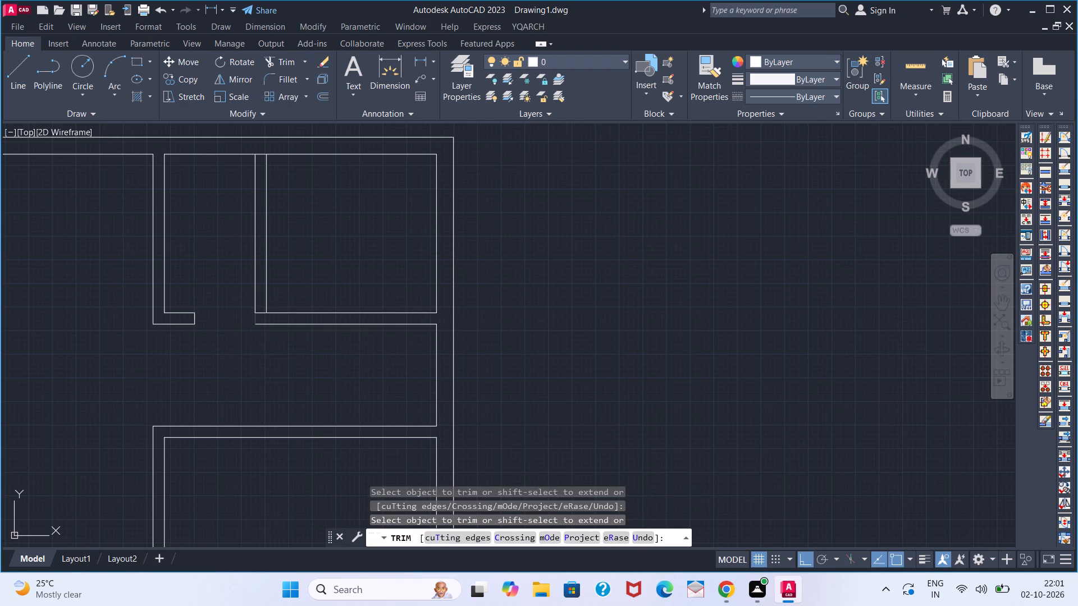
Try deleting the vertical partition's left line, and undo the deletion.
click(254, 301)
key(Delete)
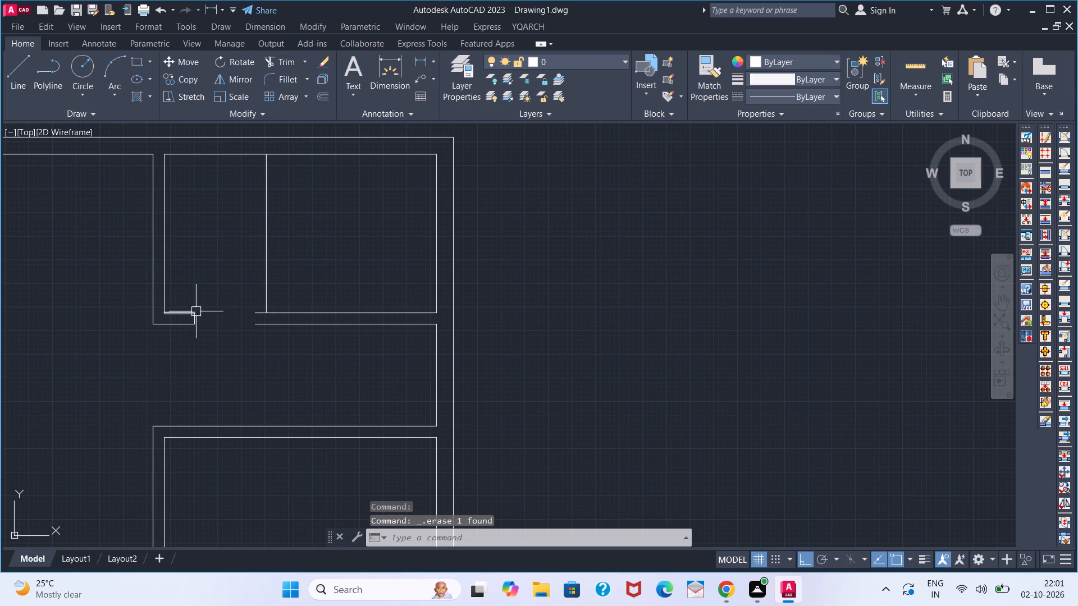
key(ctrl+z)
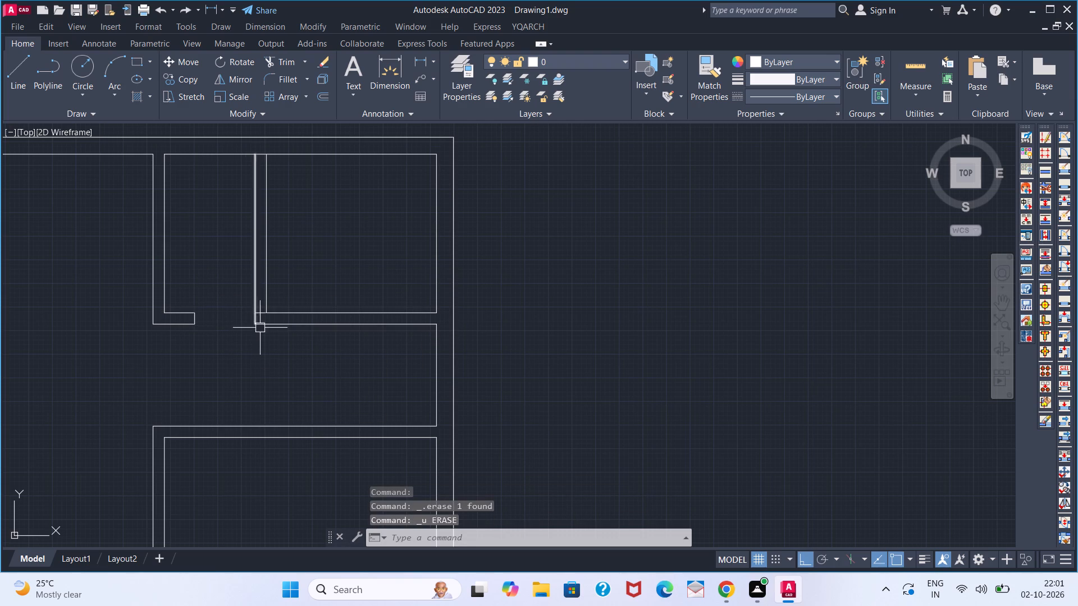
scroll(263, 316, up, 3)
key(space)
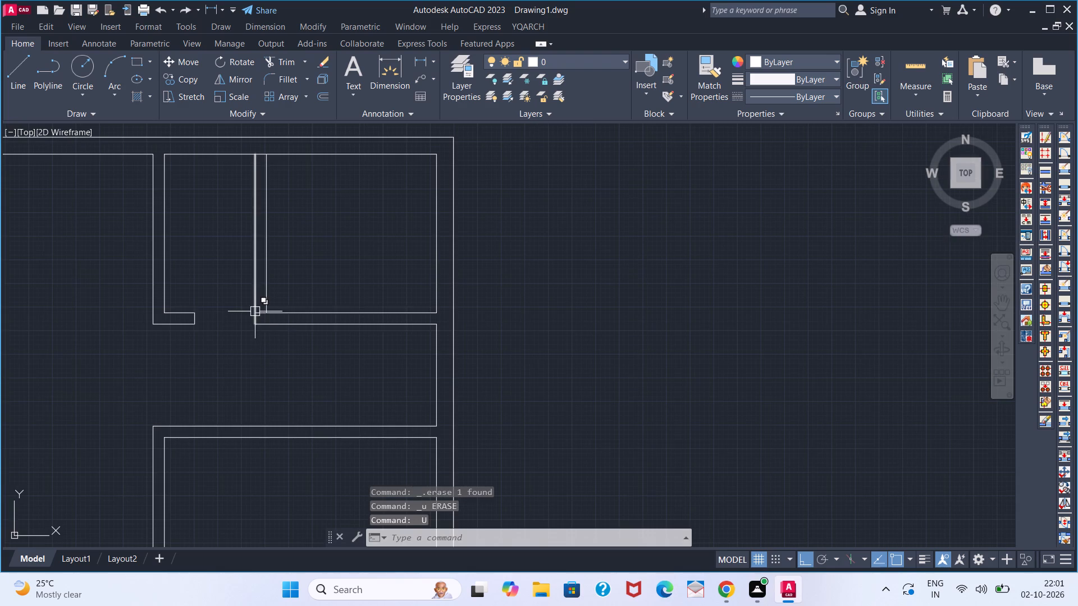
Trim the horizontal partition's upper line between the vertical partition's two lines.
scroll(256, 311, up, 3)
key(t)
text(R)
key(space)
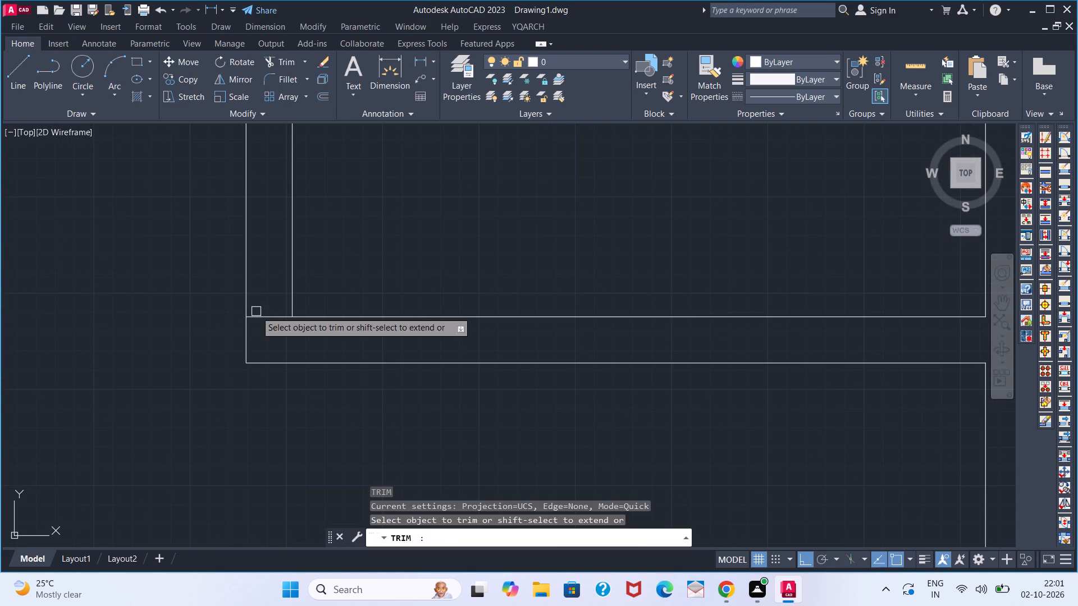
click(256, 318)
key(space)
Draw a jamb from the lower end of the vertical partition's left line: 2" left, 6" up, and back to the partition.
scroll(228, 353, down, 3)
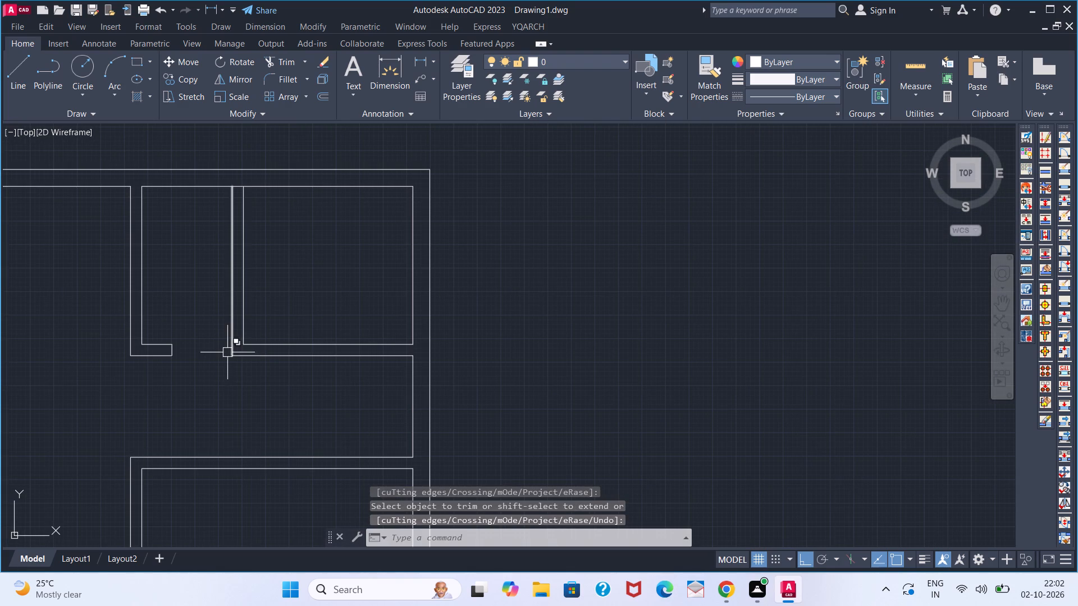
key(l)
key(Return)
click(227, 353)
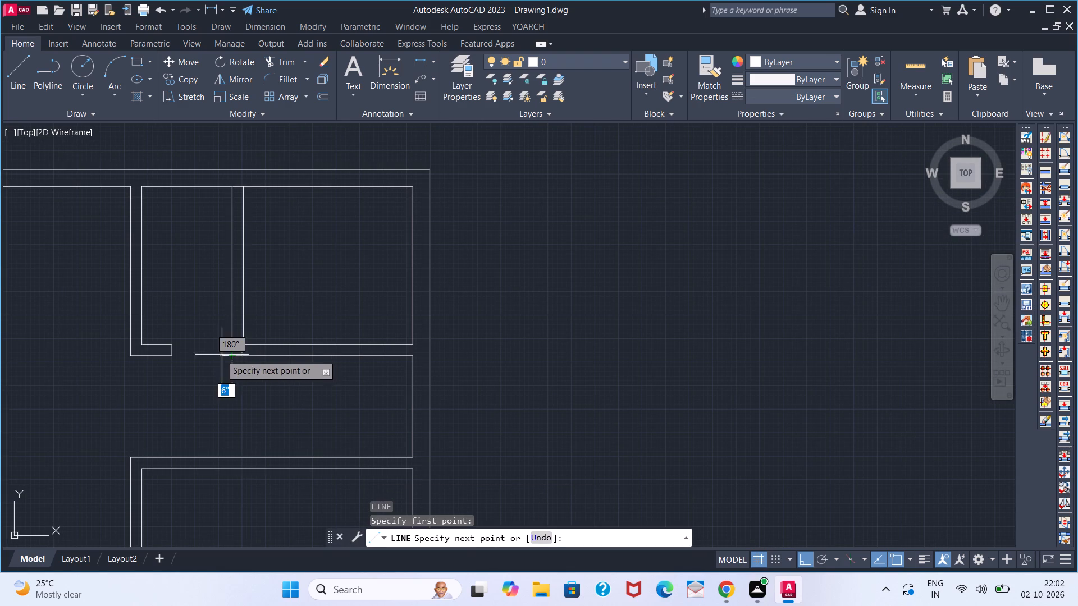
key(2)
key(Return)
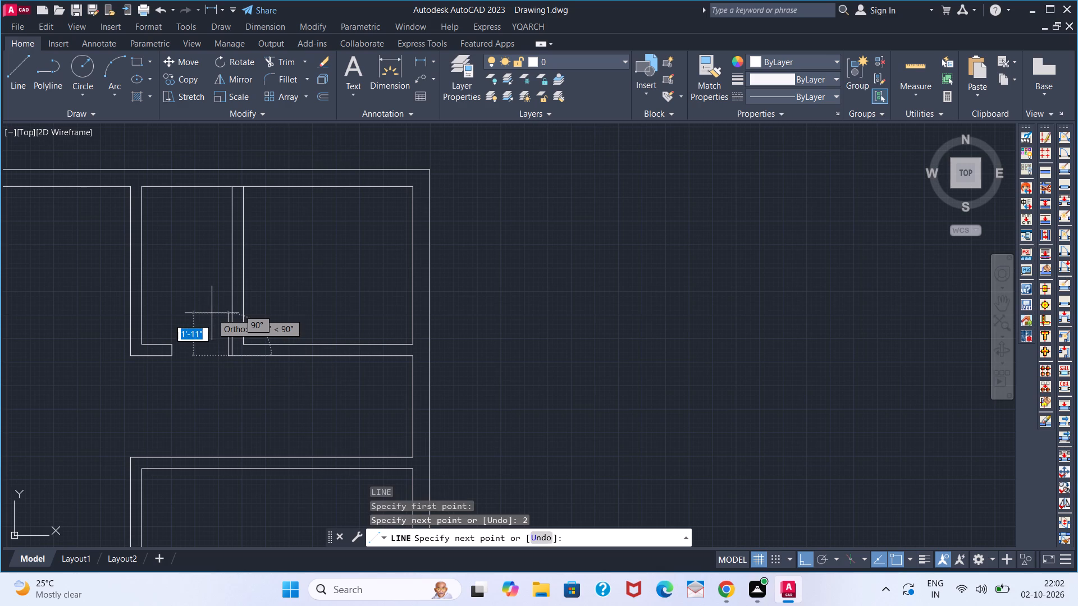
key(6)
key(Return)
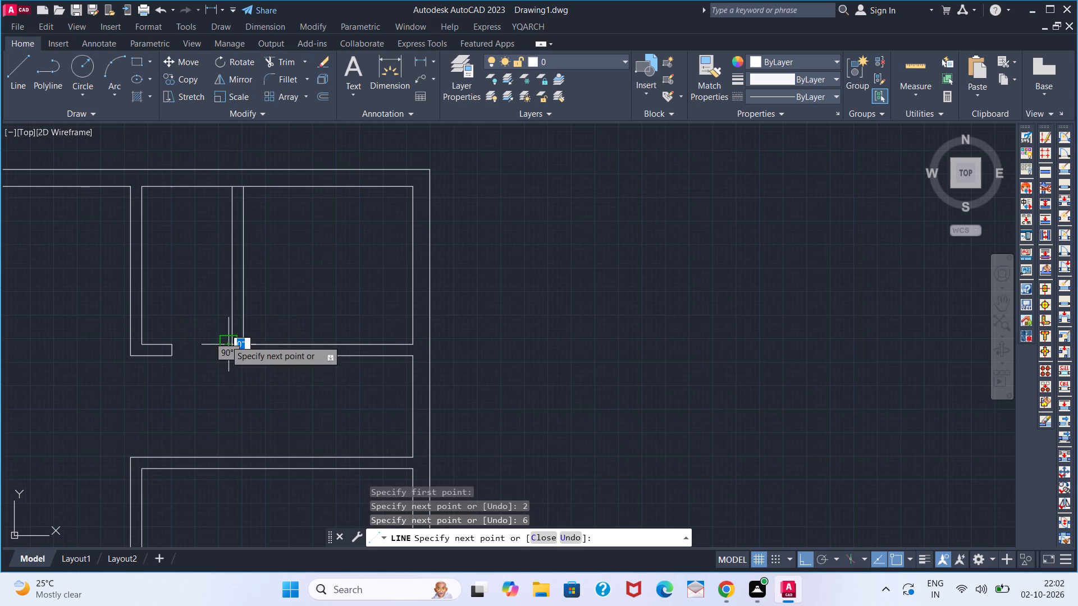
scroll(225, 340, up, 3)
click(253, 362)
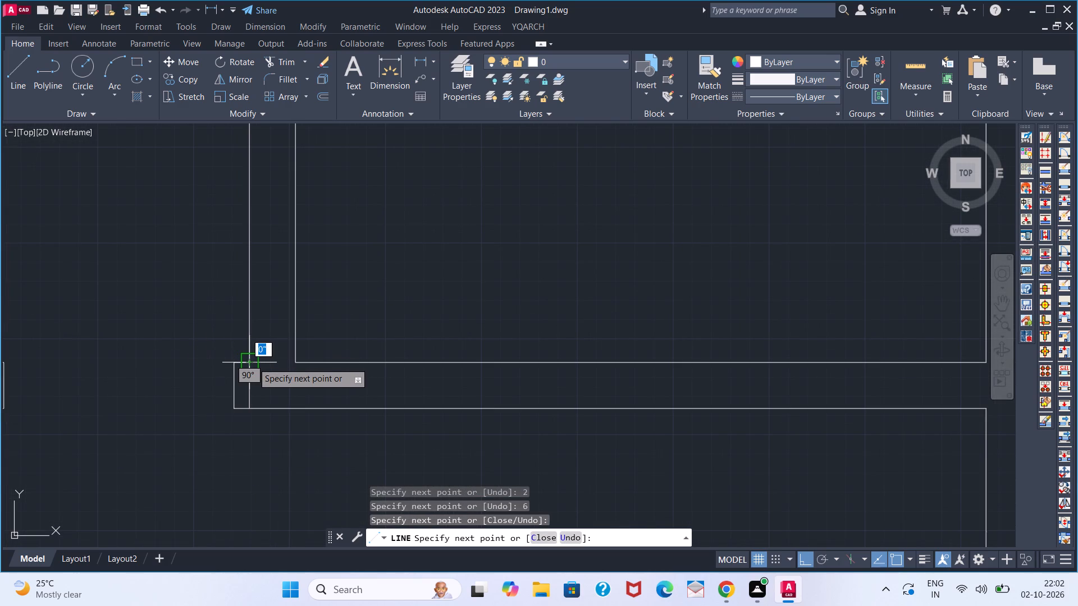
key(space)
Trim the short piece of the vertical partition's left line that closes off the new jamb.
text(TR)
key(space)
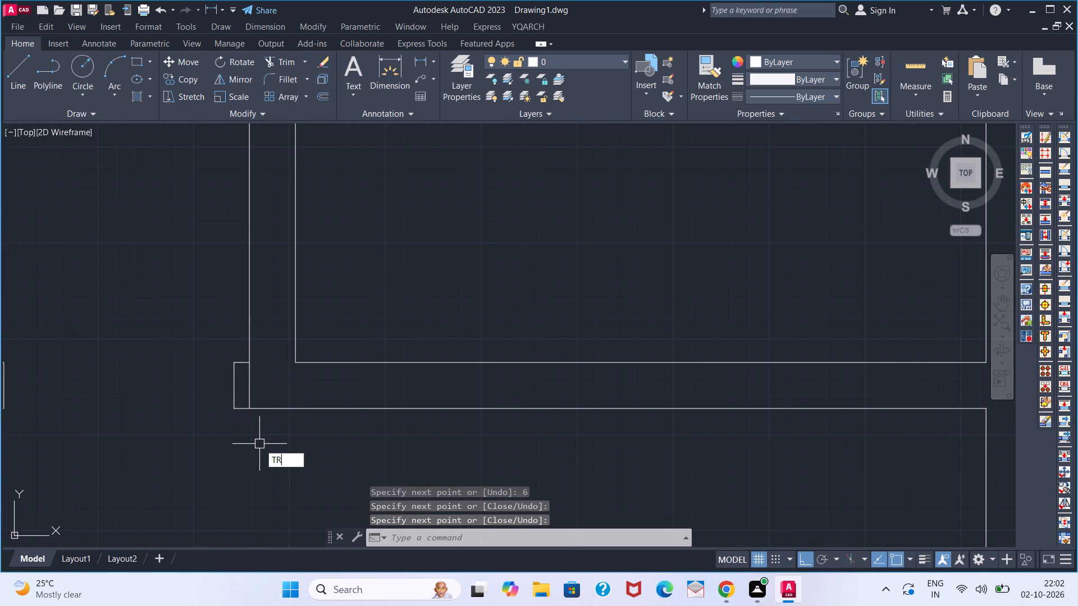
click(252, 389)
key(space)
scroll(268, 452, down, 5)
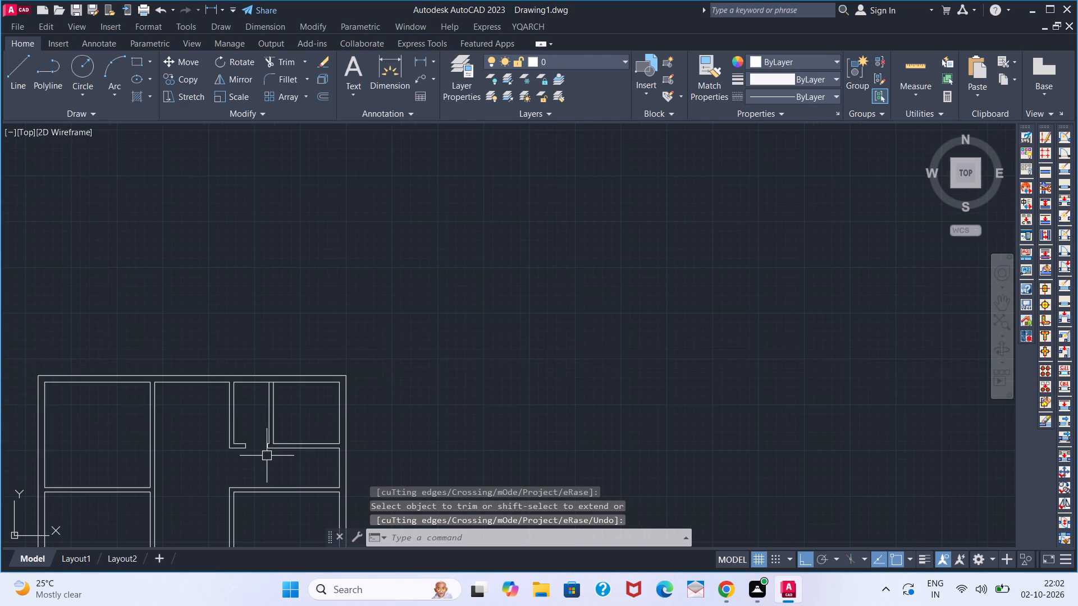
Extend the vertical partition's right line down to the upper line of the room wall below.
scroll(284, 446, up, 1)
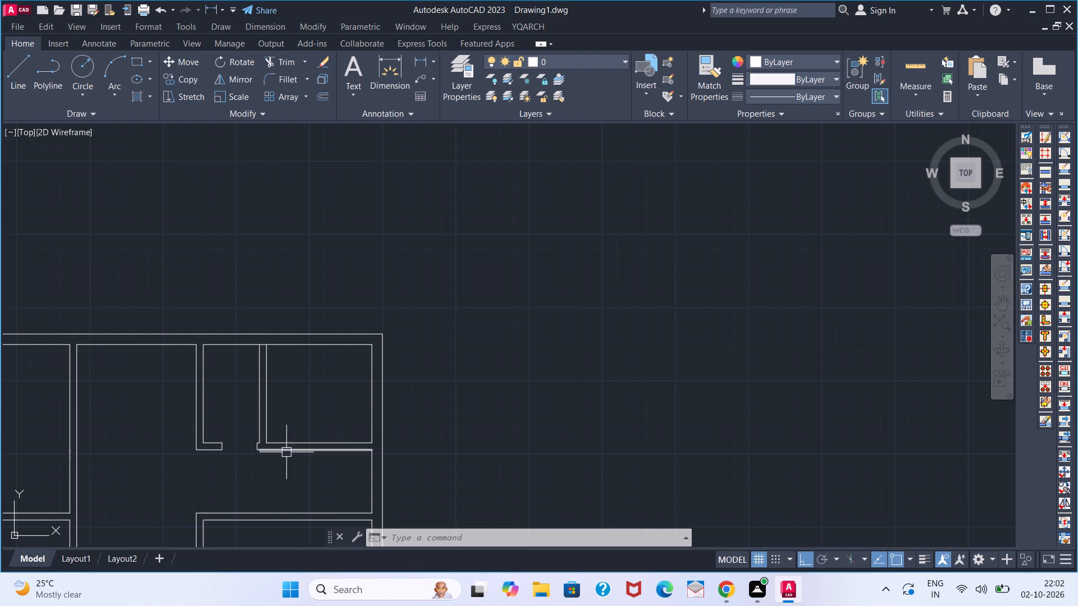
key(e)
key(x)
key(space)
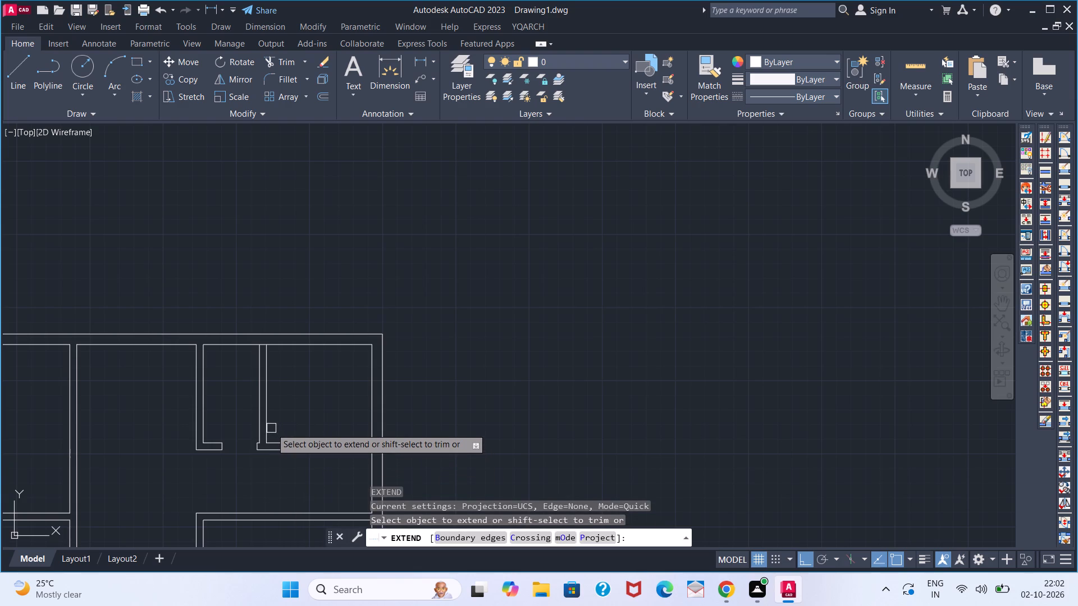
click(271, 428)
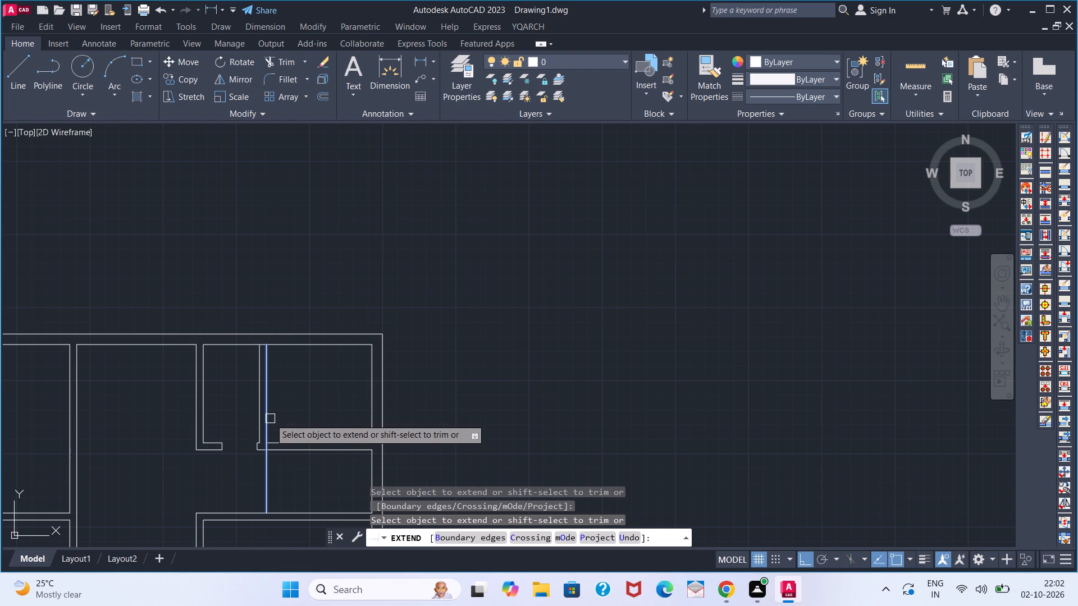
click(270, 419)
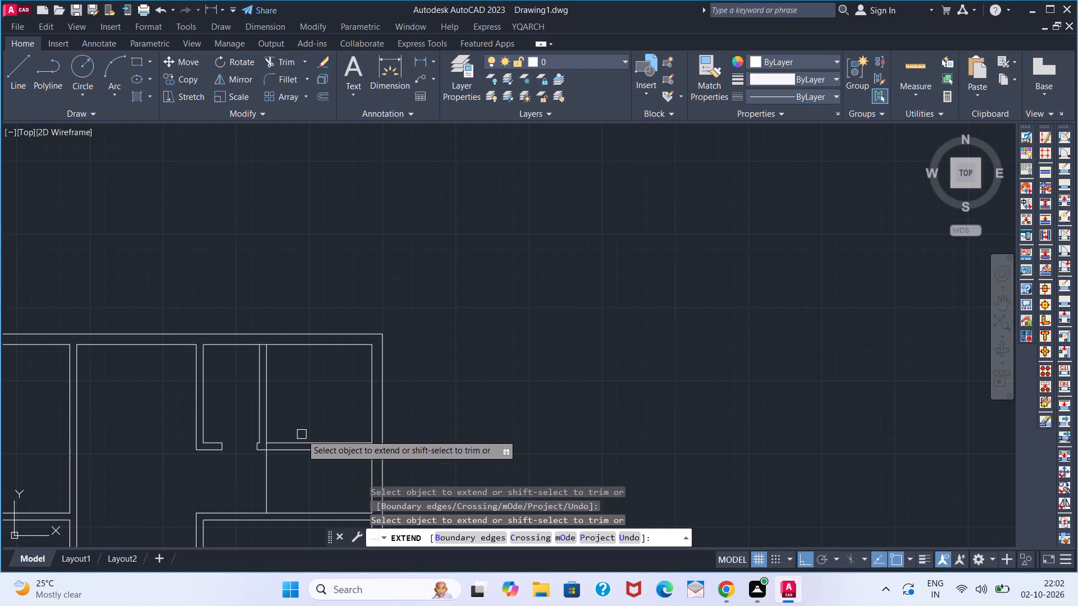
key(space)
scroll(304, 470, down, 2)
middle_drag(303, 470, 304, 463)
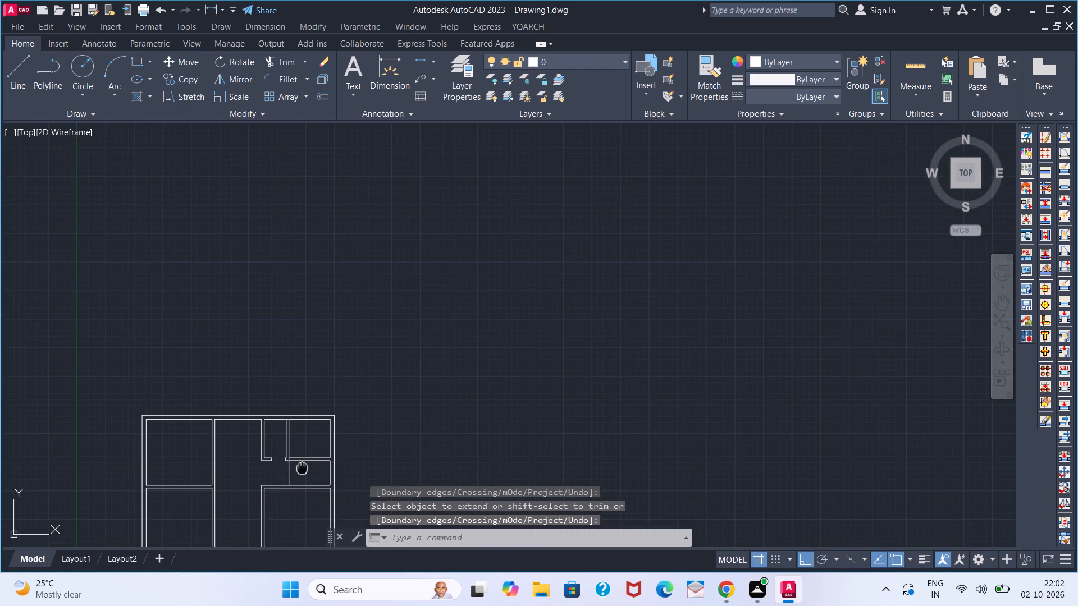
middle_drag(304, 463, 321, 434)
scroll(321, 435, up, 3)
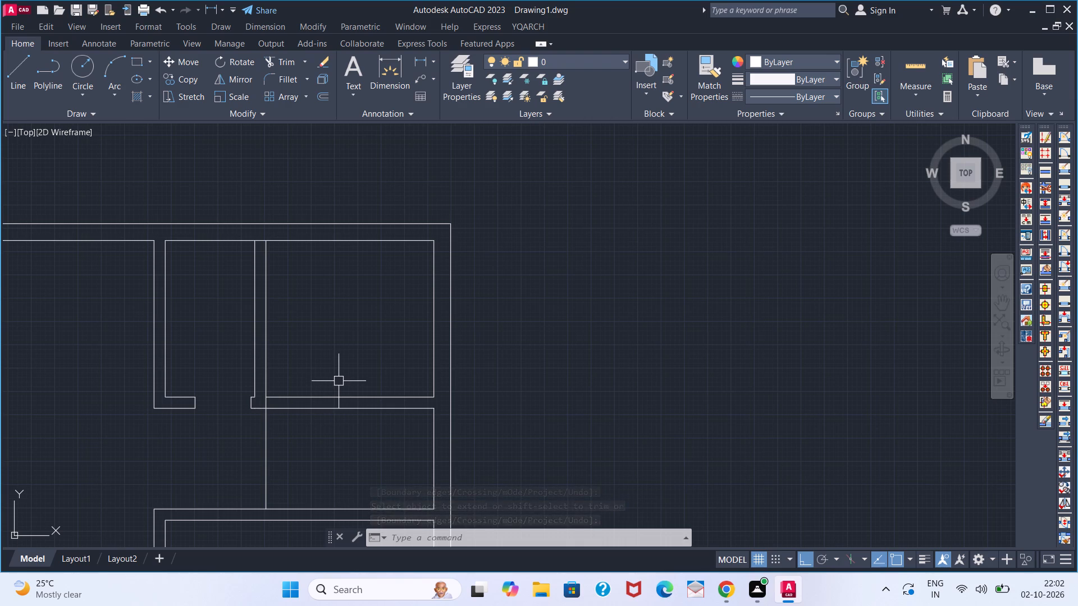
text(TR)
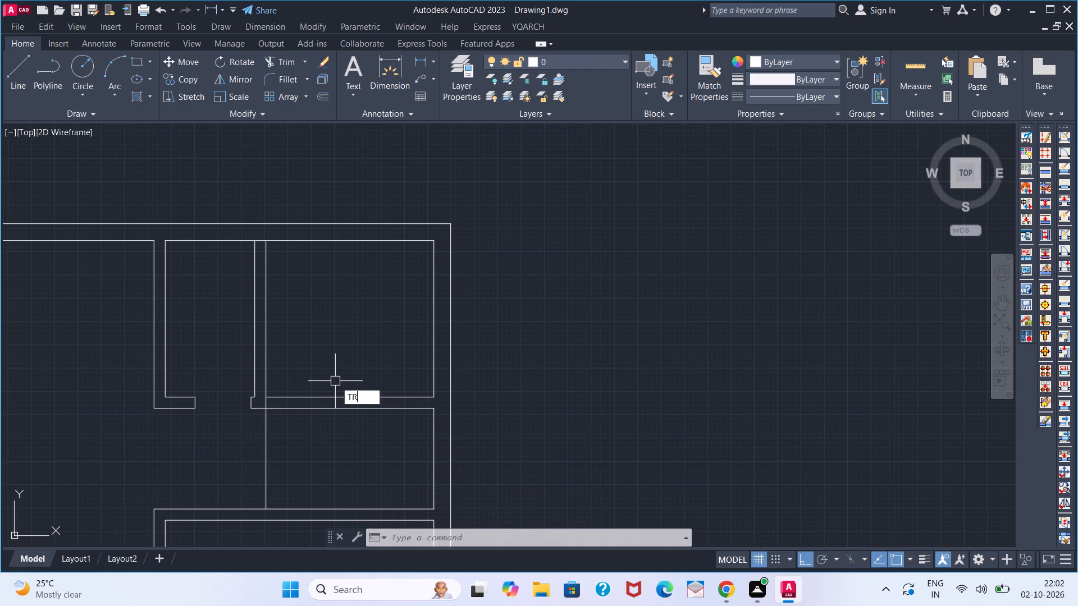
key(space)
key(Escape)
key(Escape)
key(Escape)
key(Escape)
Extend the right outer wall's inner line downward across the end of the horizontal partition.
key(e)
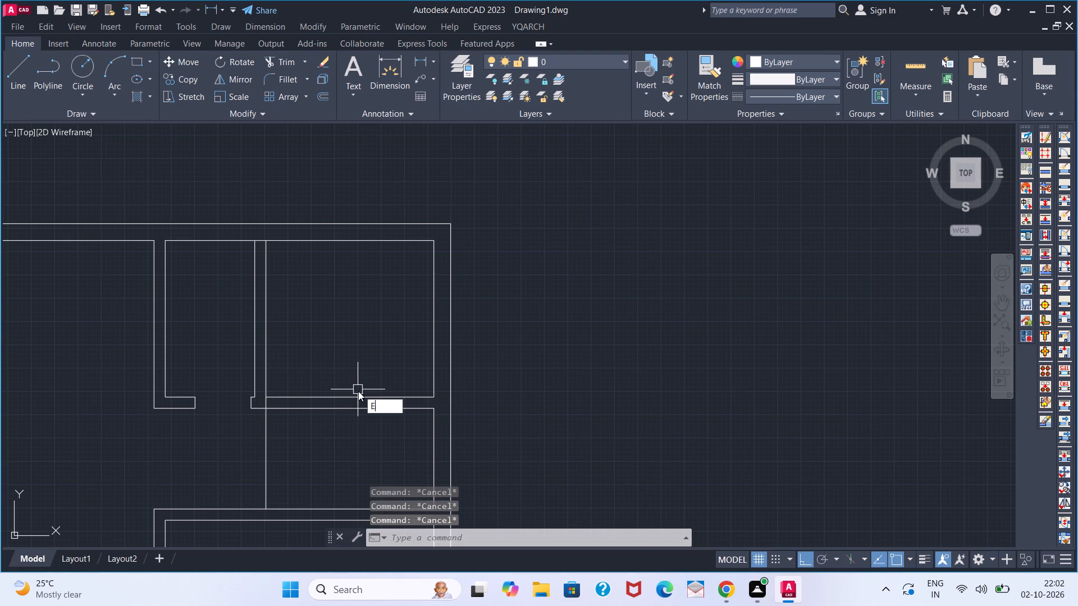
key(x)
key(space)
click(433, 385)
key(space)
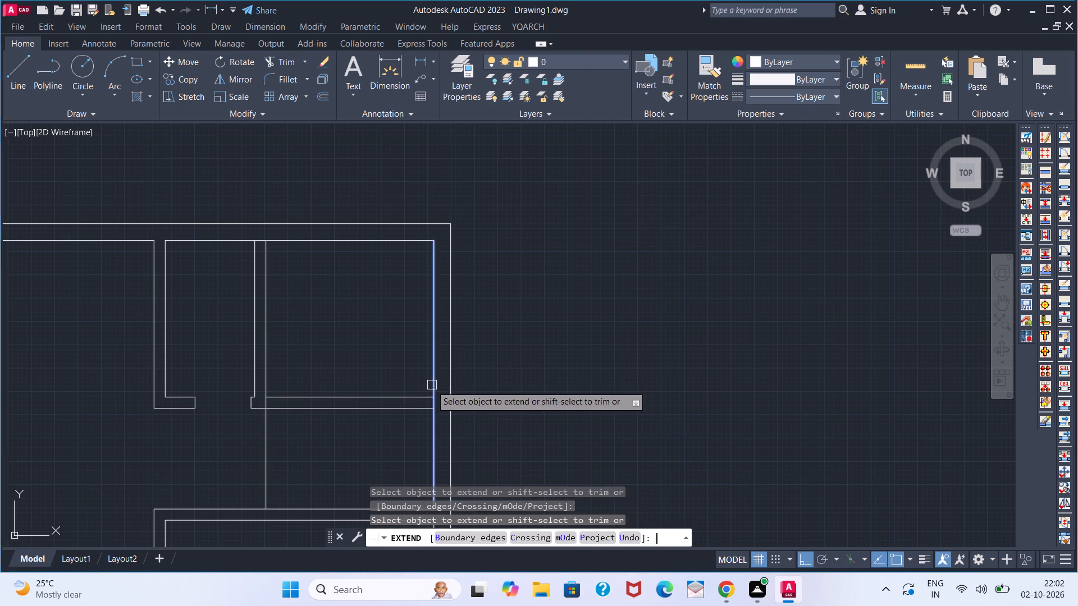
Trim away both lines of the horizontal partition between the vertical partition and the right outer wall.
key(t)
text(R)
key(space)
click(381, 372)
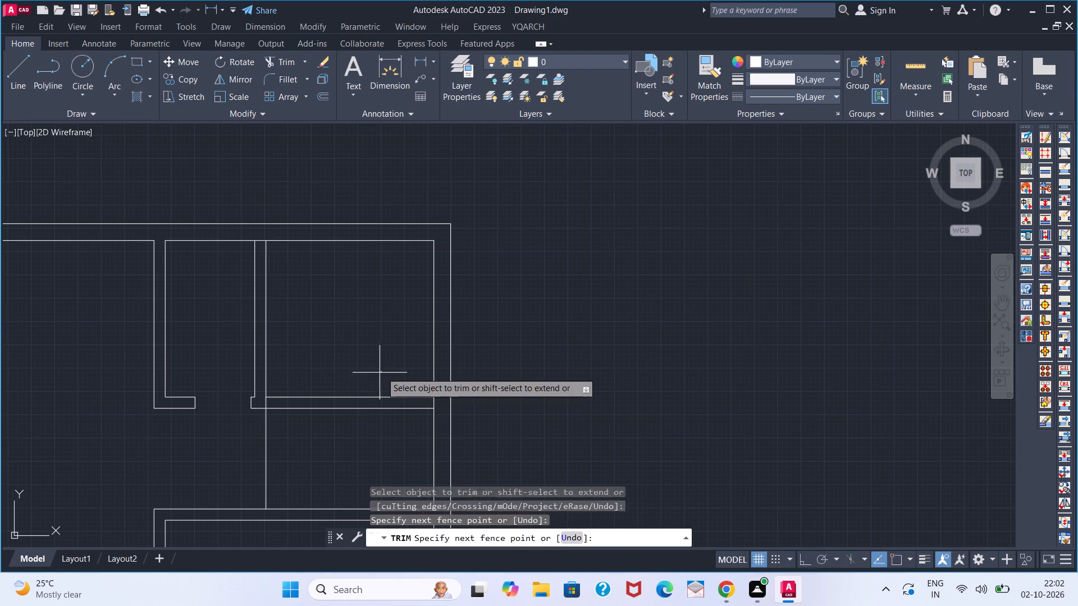
click(312, 451)
key(space)
scroll(313, 440, down, 3)
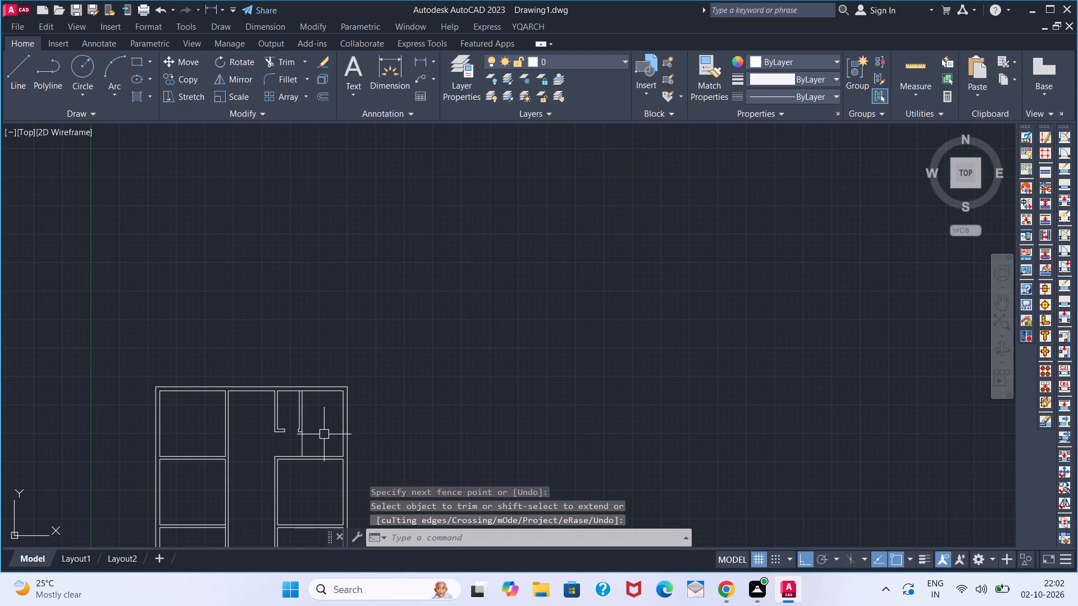
Offset the vertical partition's right line 4' to the right, into the upper-right room.
scroll(316, 438, up, 1)
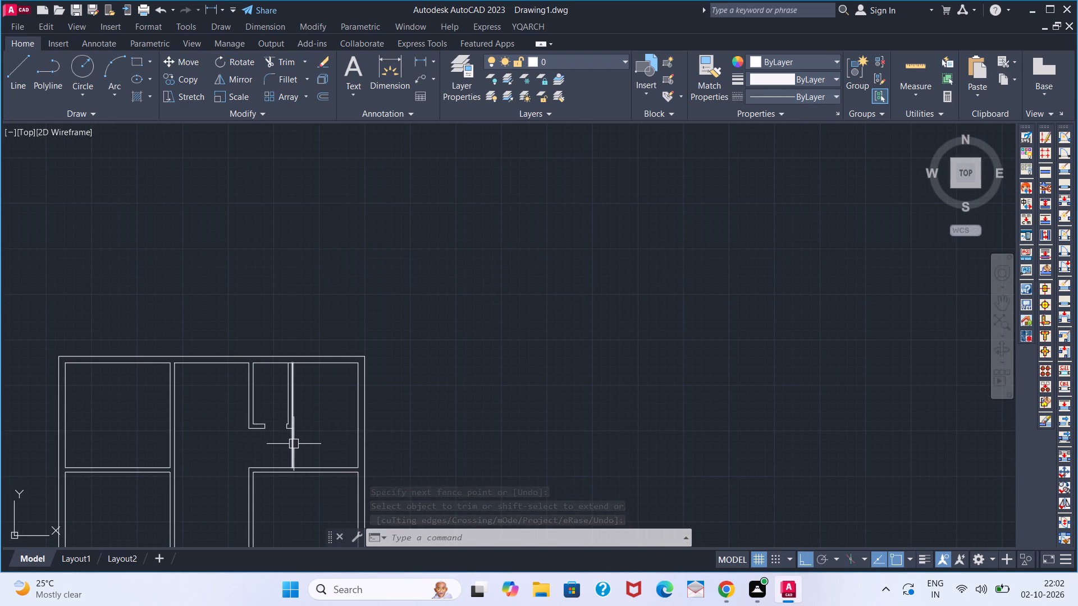
key(o)
key(Return)
key(3)
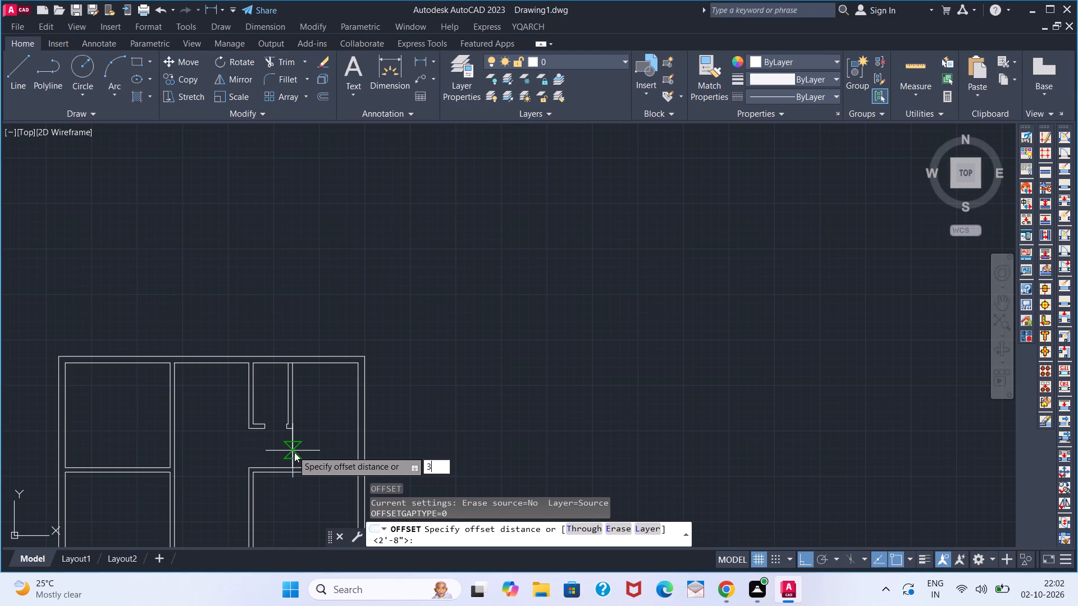
key(BackSpace)
text(4')
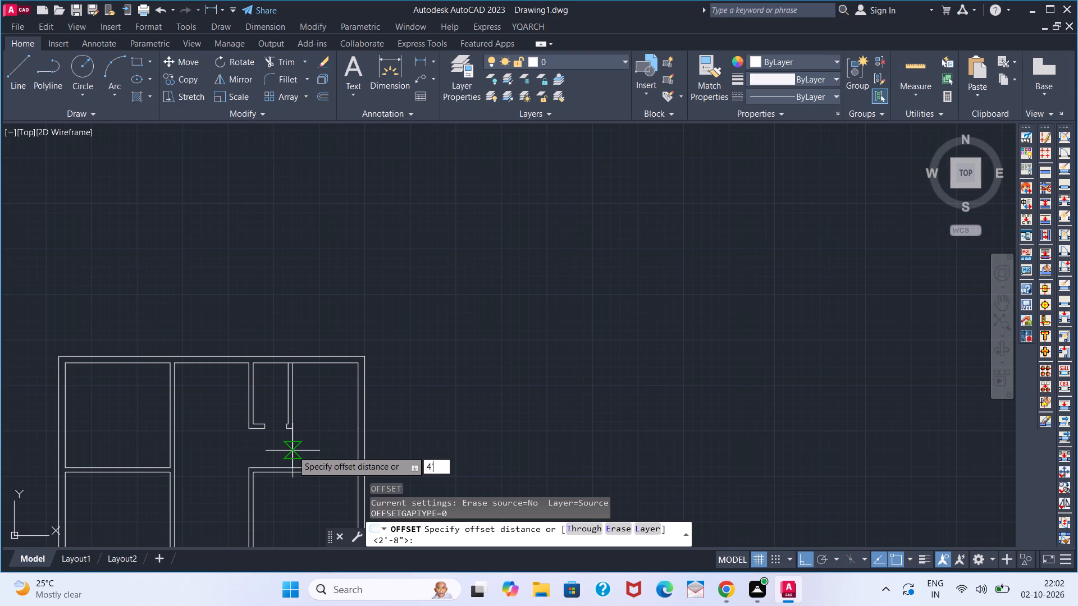
key(Return)
click(293, 451)
click(309, 451)
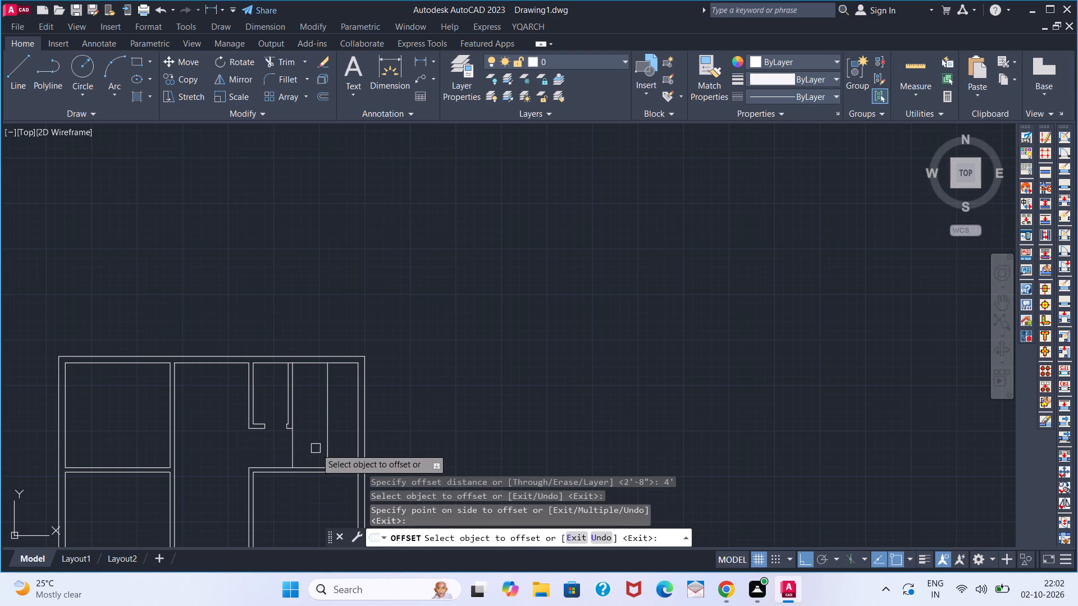
Add a linear dimension along the full length of the new vertical offset line.
scroll(327, 440, up, 3)
scroll(323, 437, down, 4)
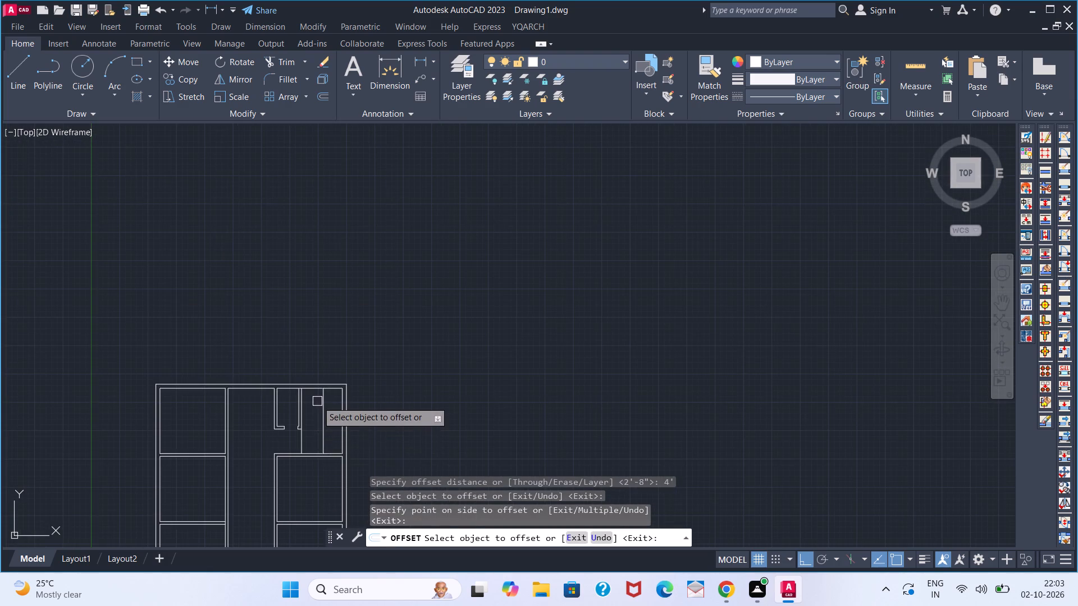
scroll(317, 401, up, 3)
scroll(310, 412, down, 3)
click(413, 60)
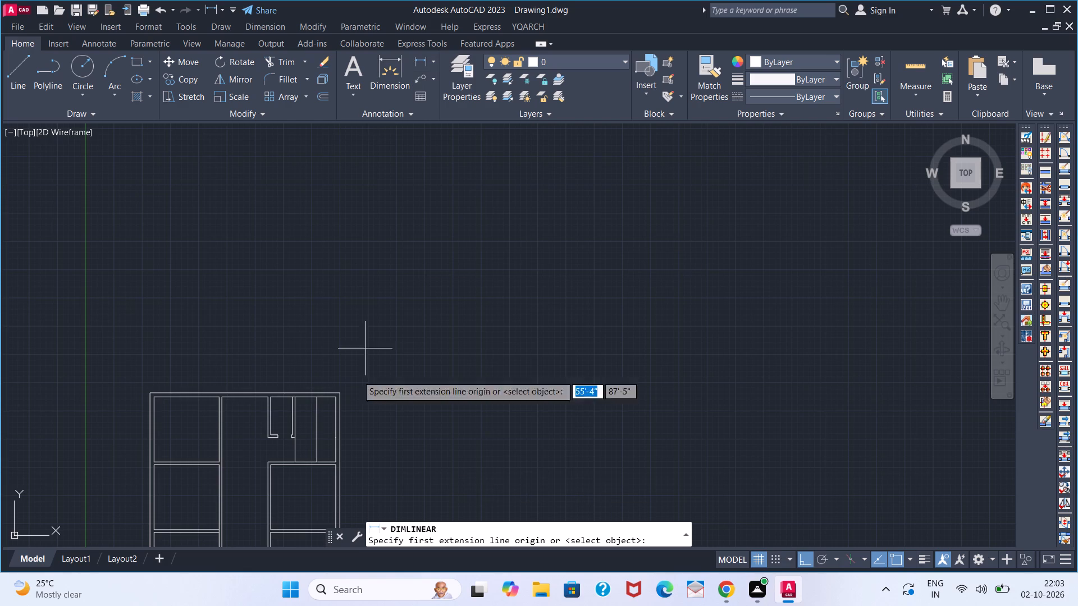
scroll(318, 457, up, 3)
click(310, 470)
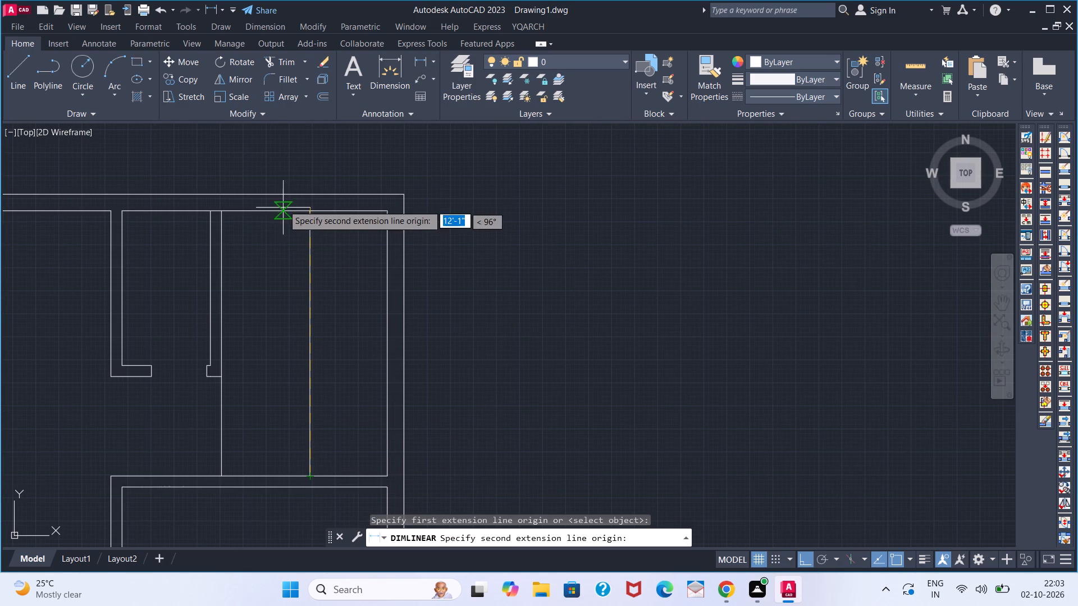
click(308, 209)
click(331, 213)
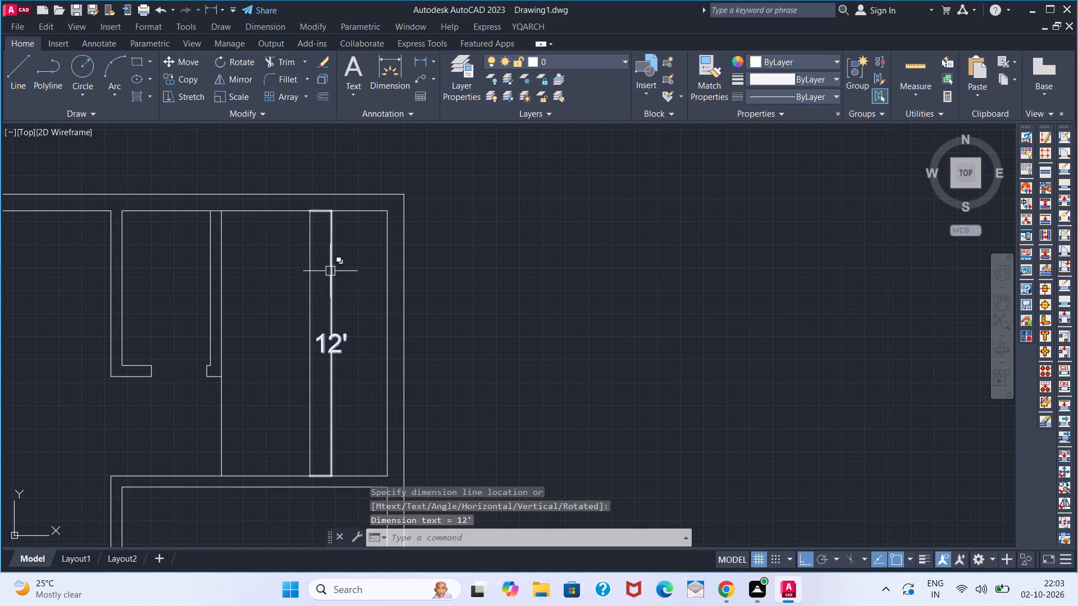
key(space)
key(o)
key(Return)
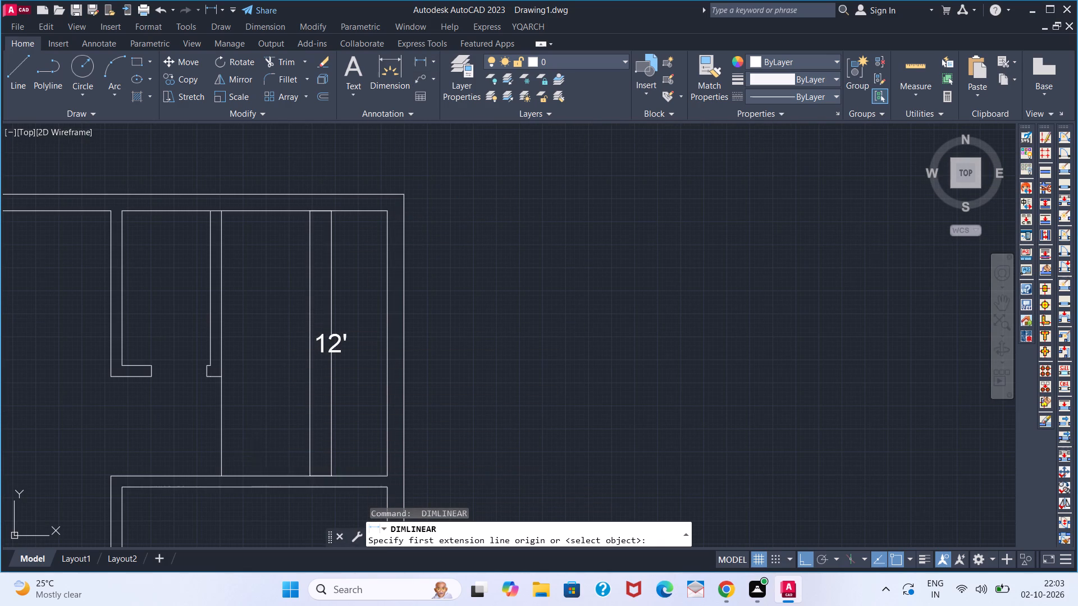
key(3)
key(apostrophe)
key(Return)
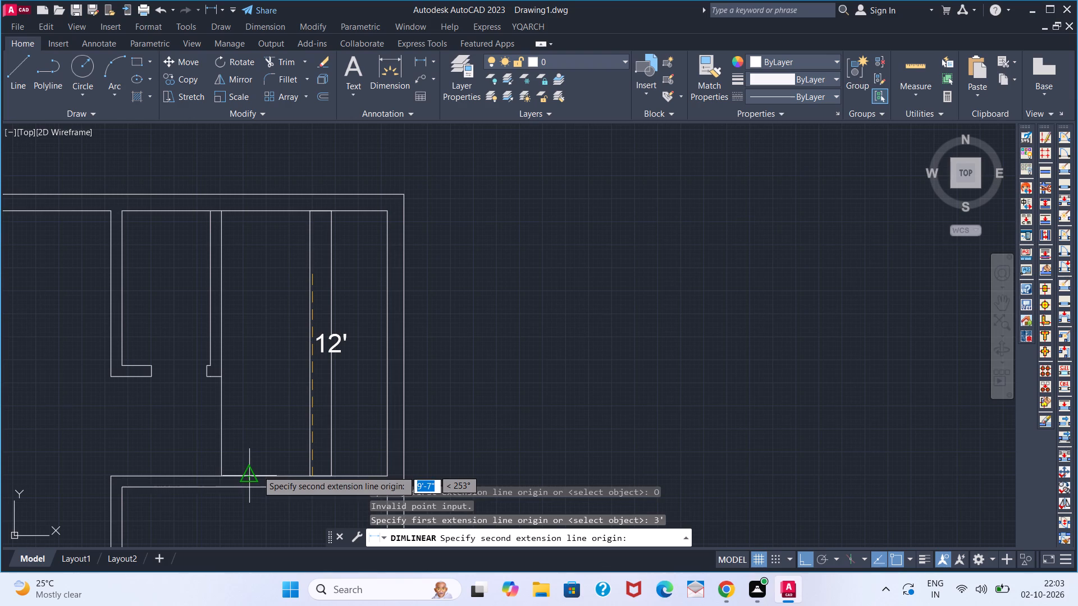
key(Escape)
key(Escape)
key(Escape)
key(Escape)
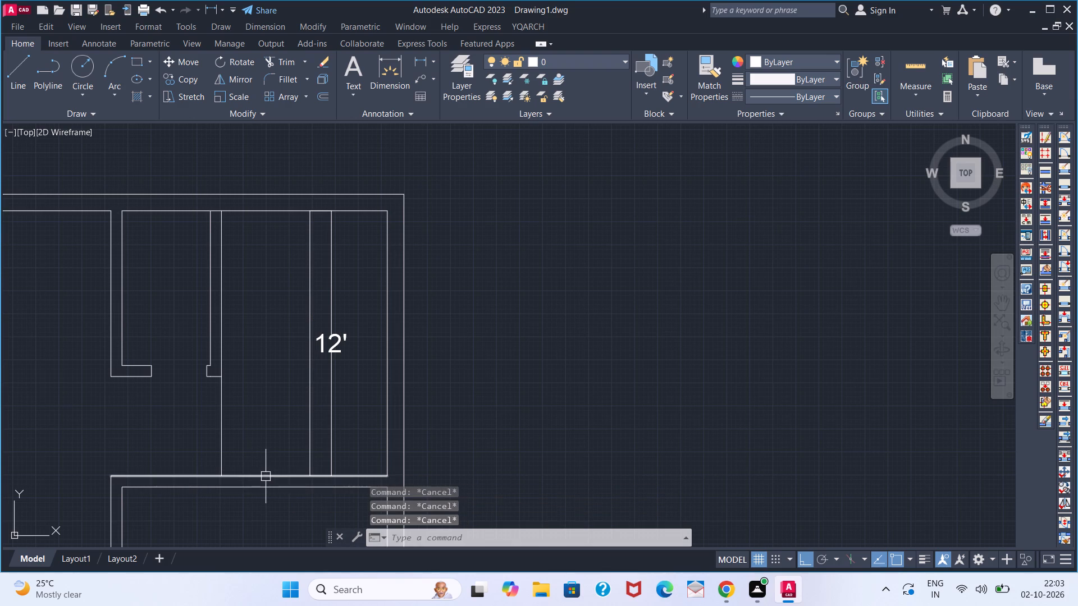
Offset the upper-right room's bottom wall line 3' upward, and offset that new line another 10" upward.
key(o)
key(Return)
text(3')
key(Return)
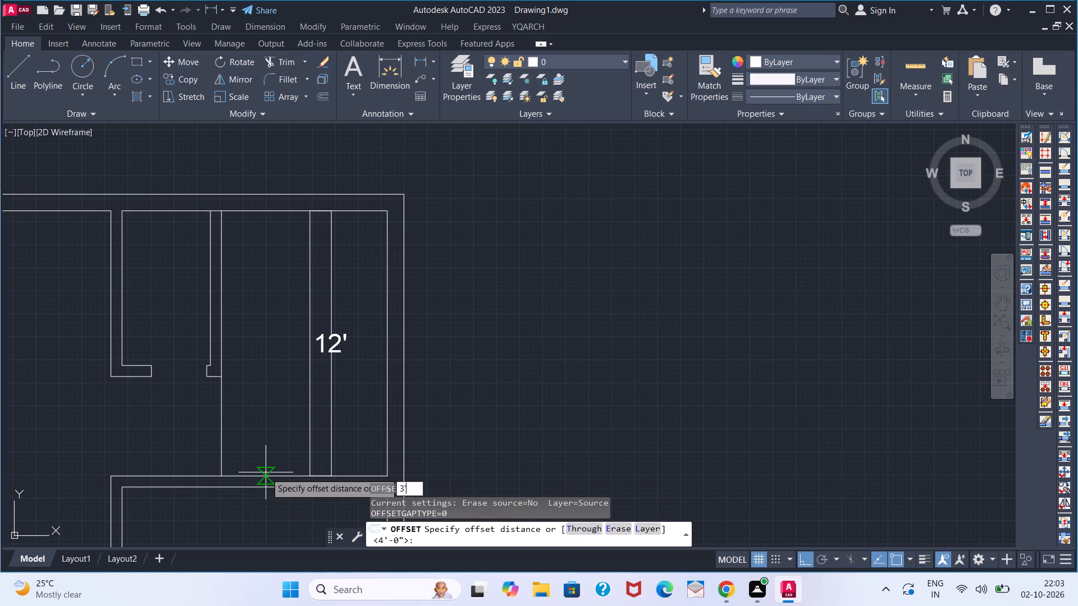
click(266, 472)
click(276, 421)
click(276, 411)
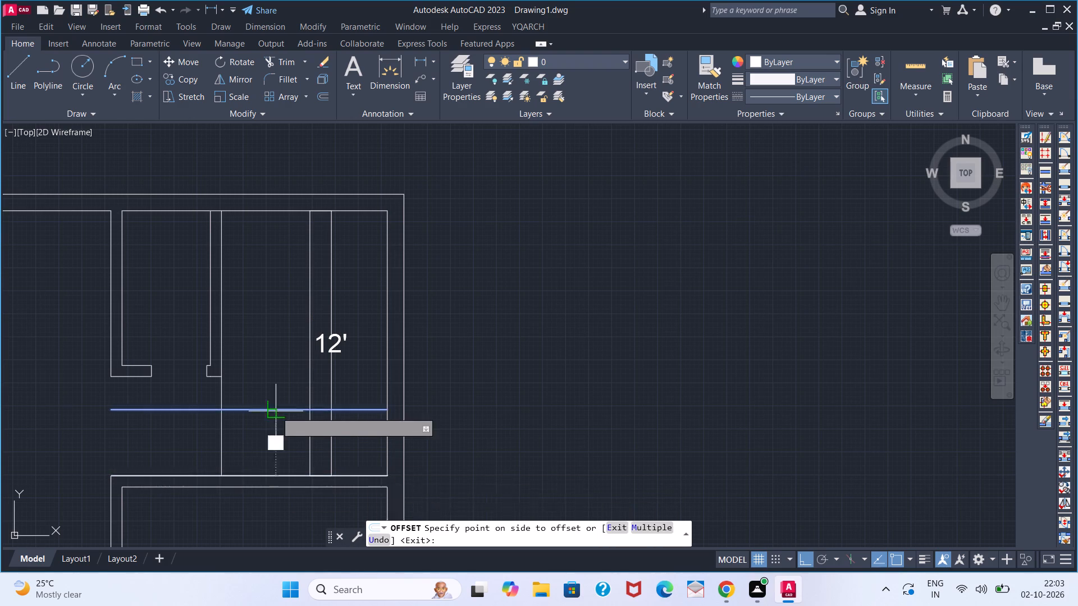
text(10)
key(Return)
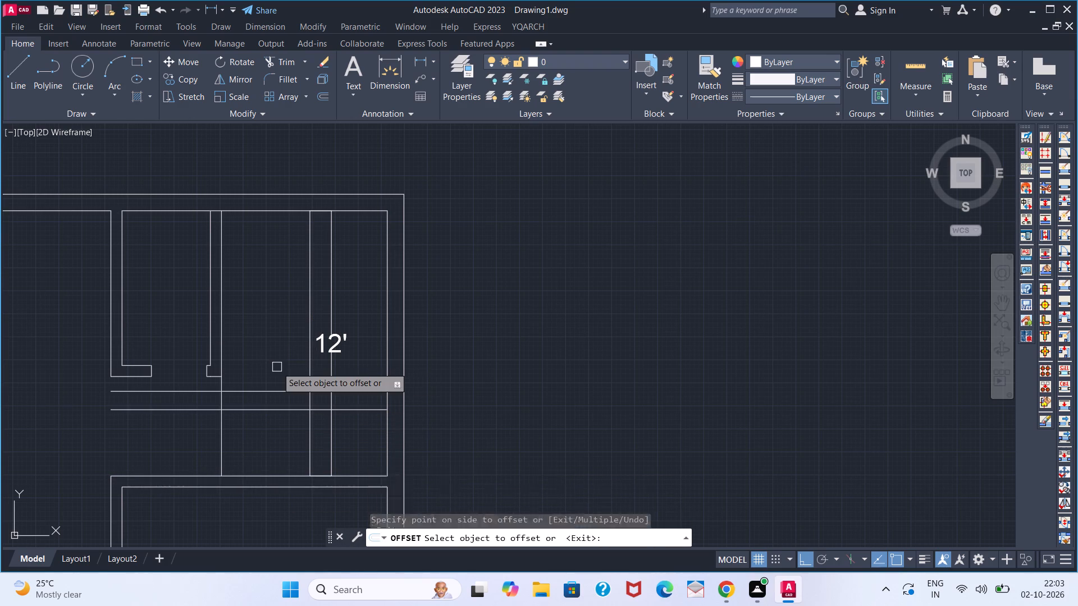
key(Return)
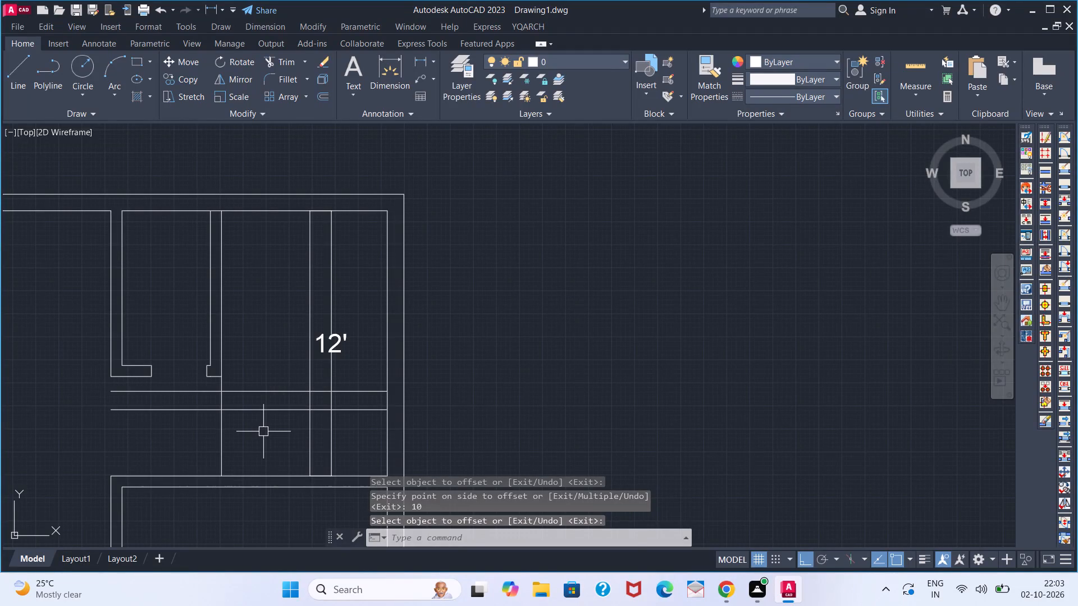
Trim both vertical lines below the lower horizontal offset line in the upper-right stair room and remove the 12' dimension.
key(t)
text(R)
key(space)
click(184, 438)
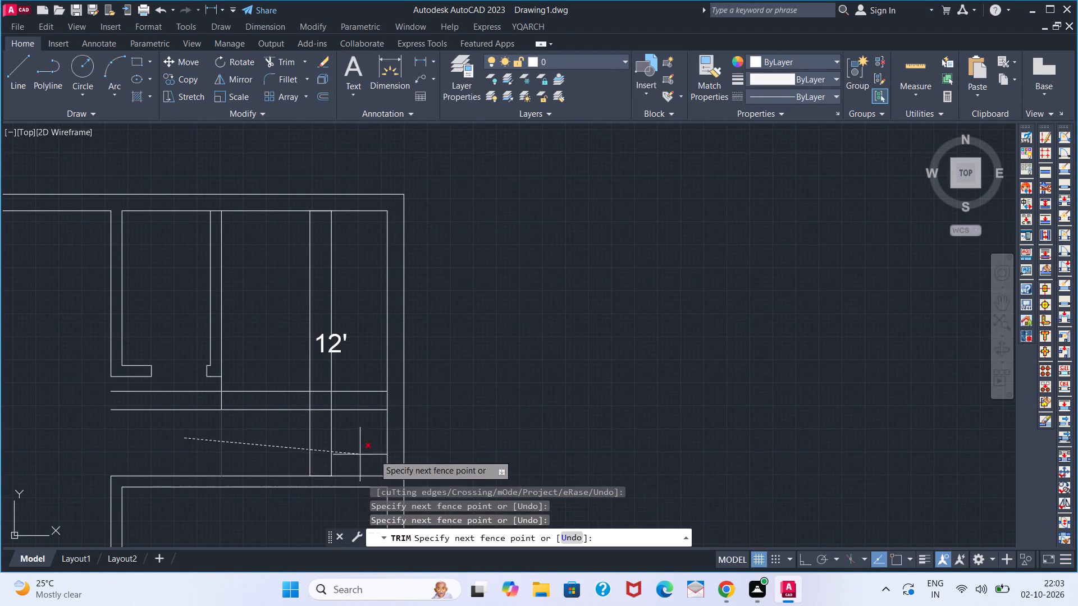
click(367, 451)
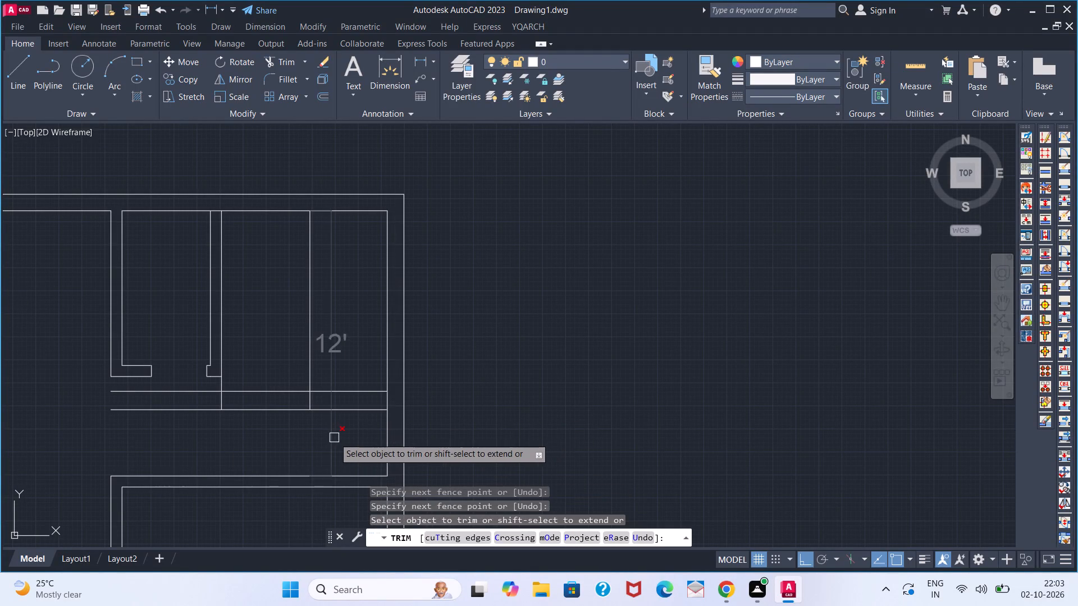
click(334, 438)
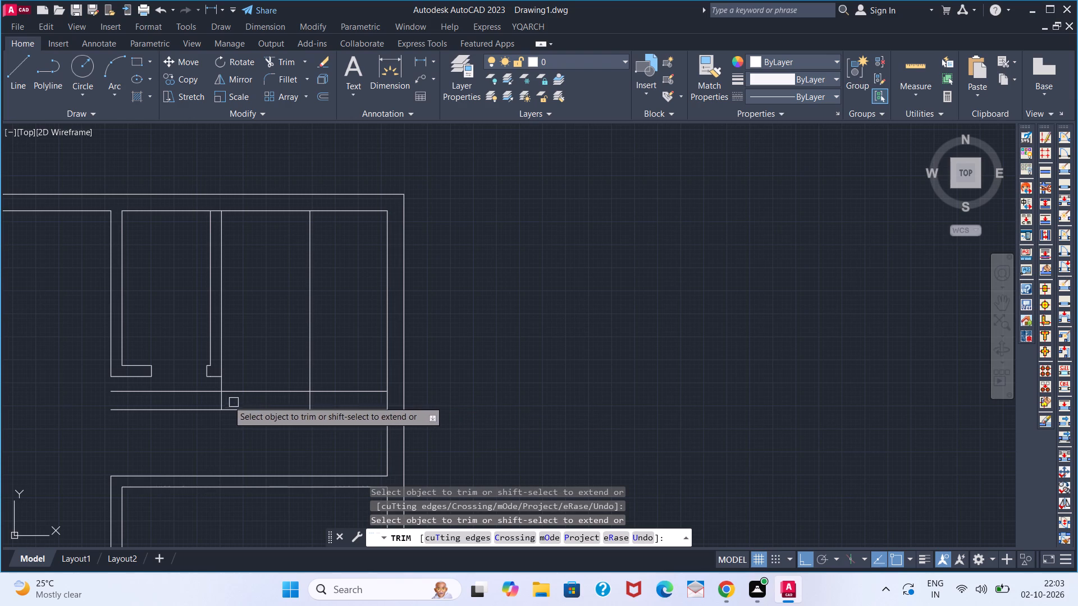
Trim the overhangs of the two horizontal offset lines to the left of the stair room's vertical partition.
click(184, 398)
drag(182, 424, 190, 399)
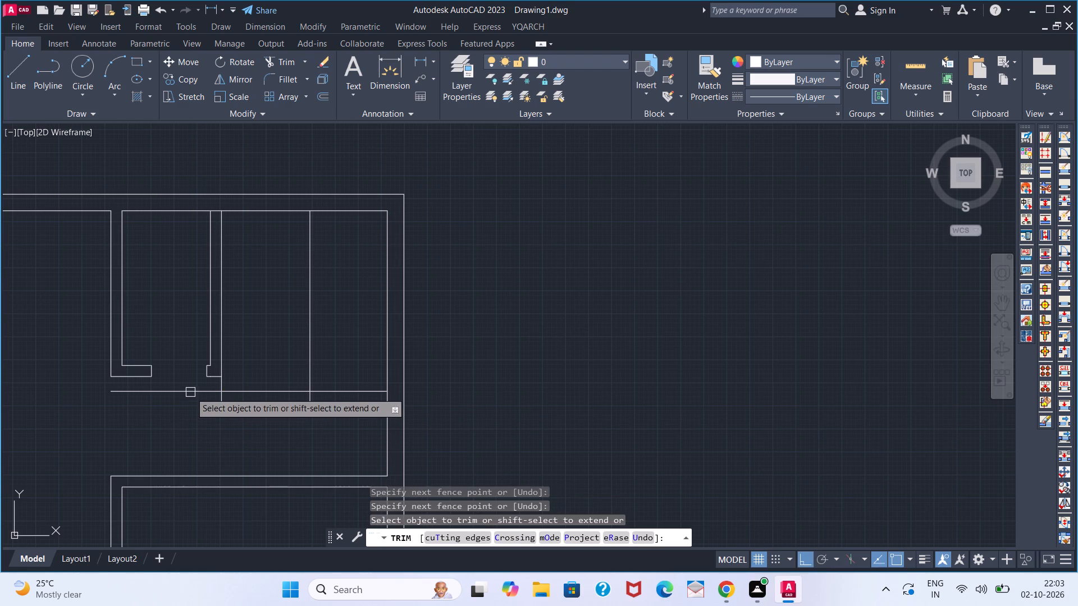
click(190, 392)
key(space)
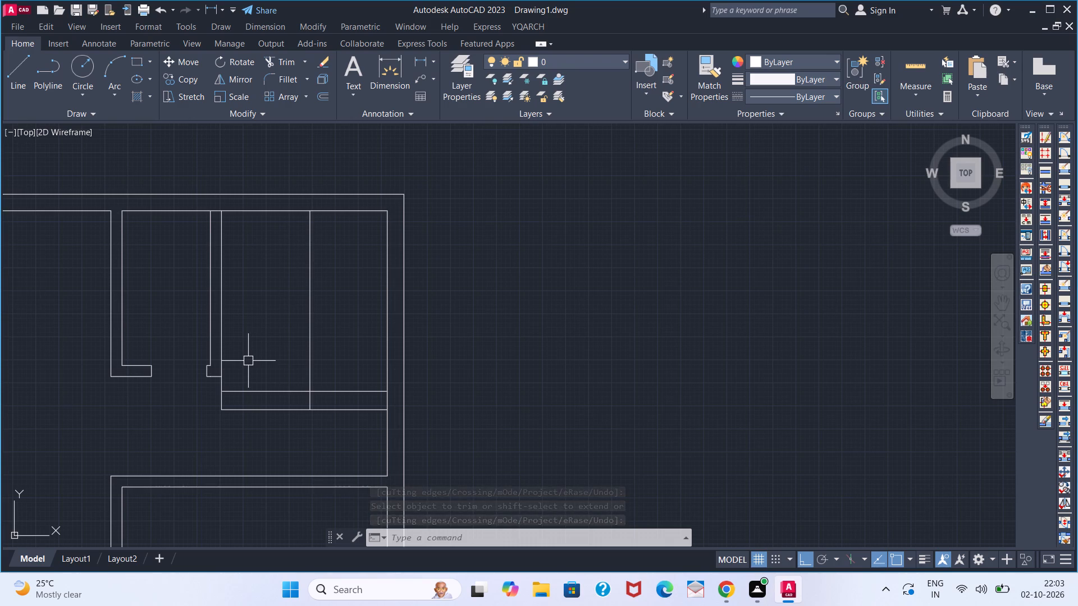
Offset the upper horizontal stair line upward repeatedly at 10" spacing to build a series of treads in the stair room.
key(o)
key(Return)
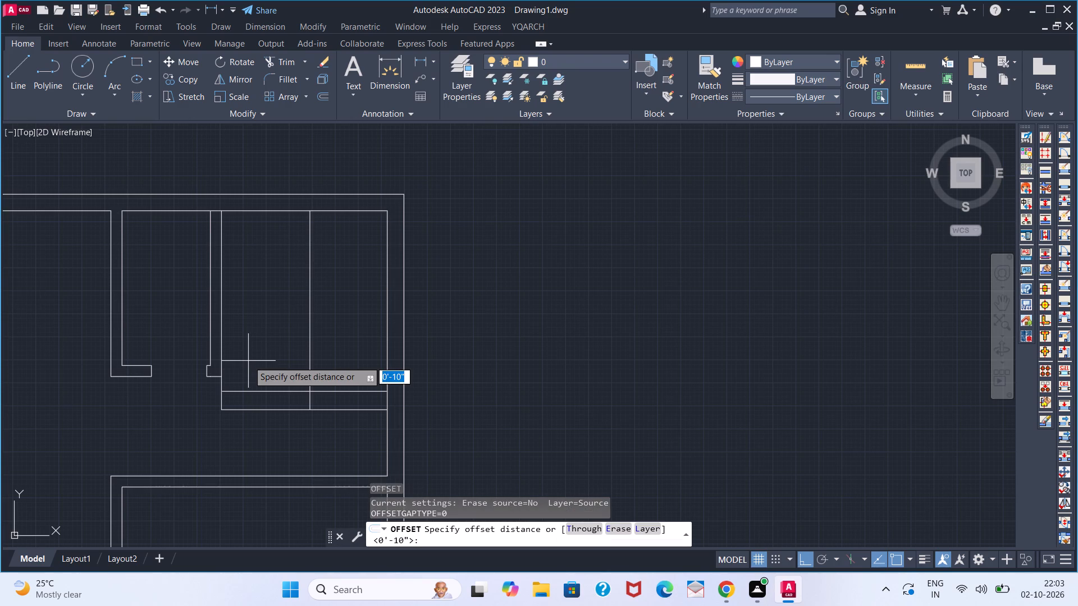
key(Return)
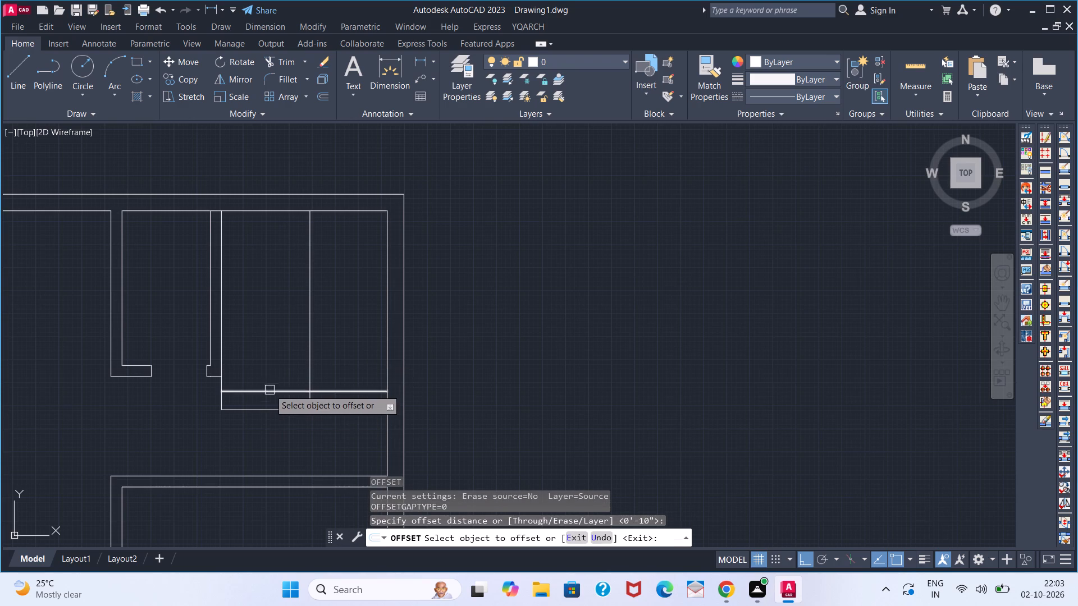
click(269, 389)
click(280, 329)
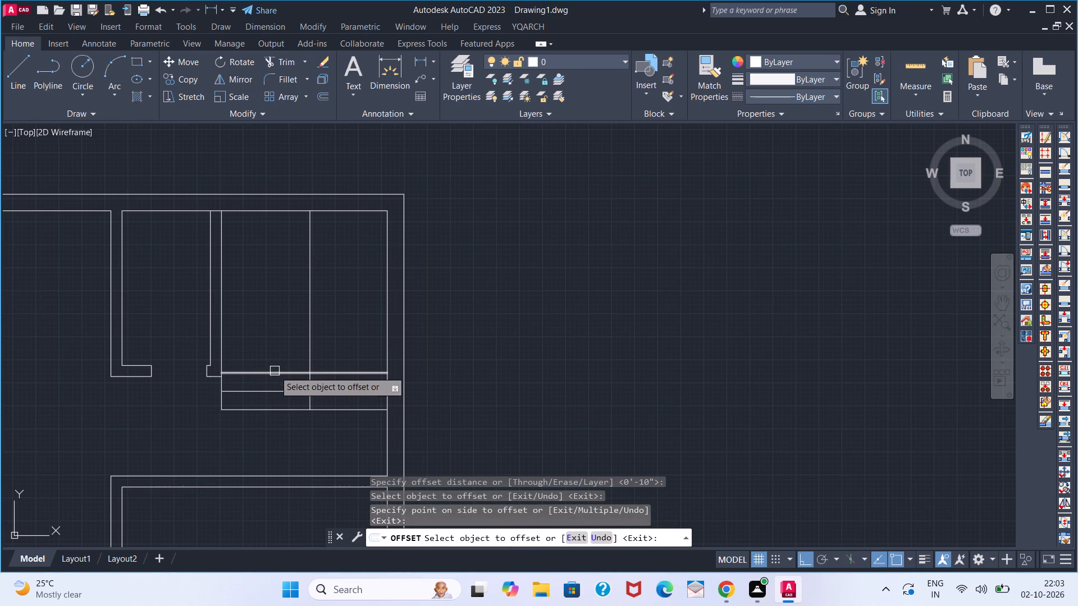
drag(275, 371, 275, 363)
click(277, 322)
drag(277, 356, 277, 347)
click(282, 295)
drag(285, 335, 285, 333)
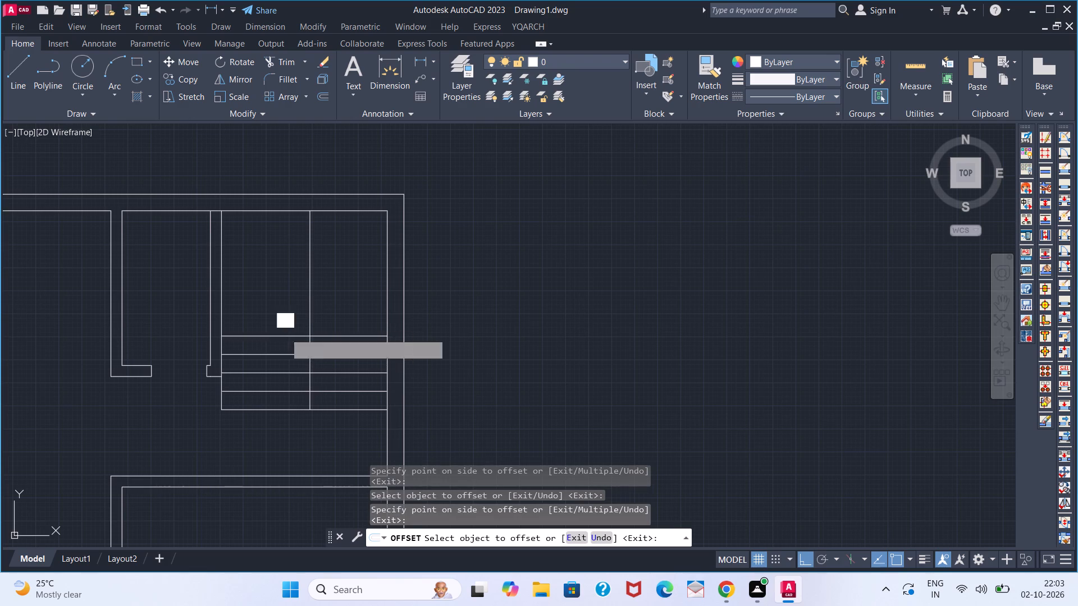
drag(285, 333, 285, 327)
click(285, 253)
click(296, 321)
click(295, 273)
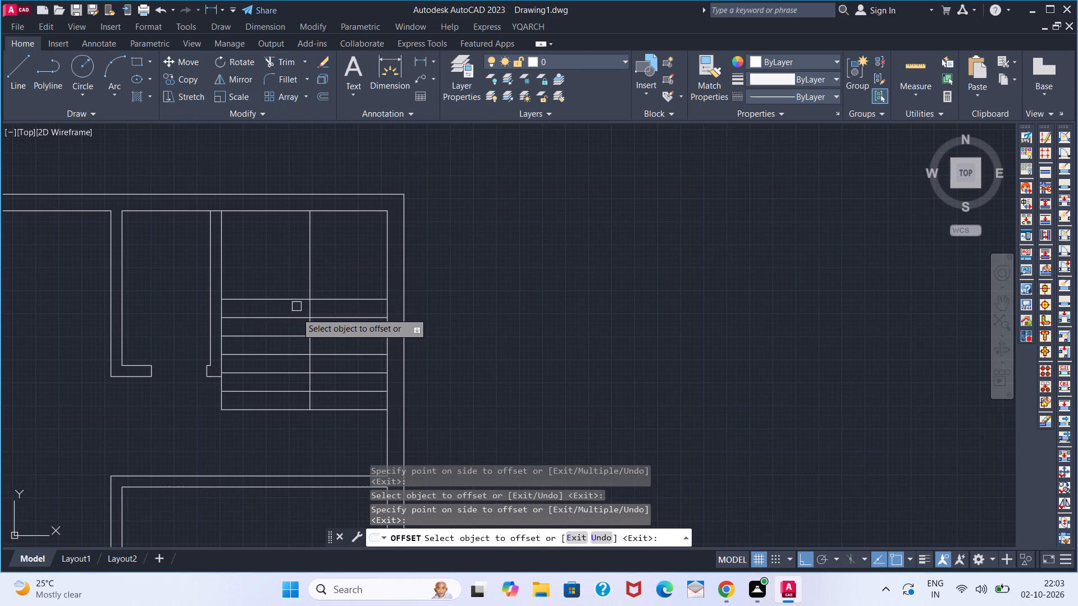
click(295, 299)
click(293, 251)
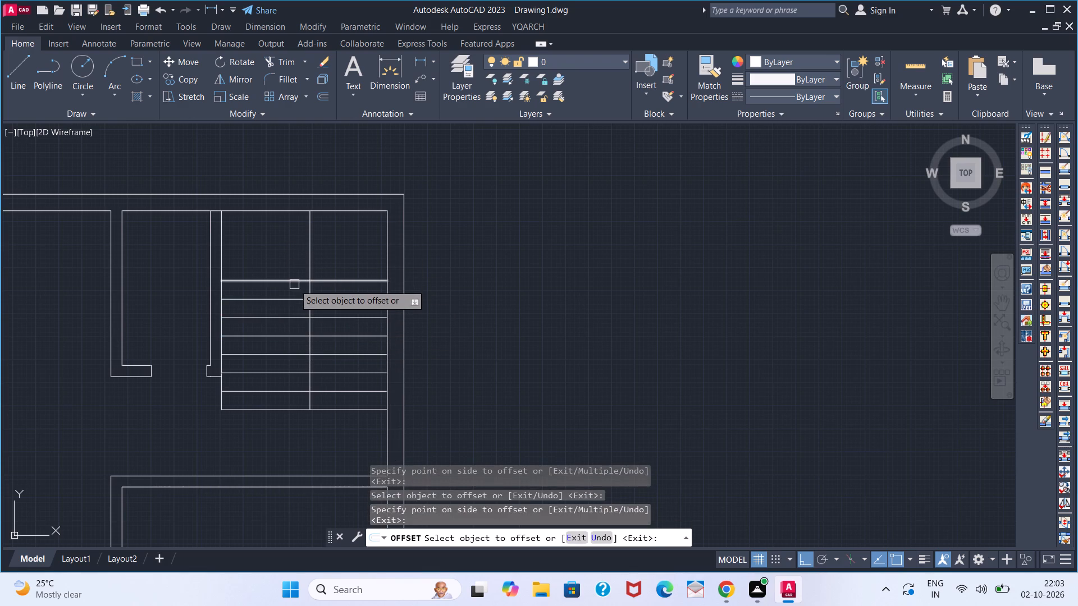
click(294, 284)
click(294, 254)
key(space)
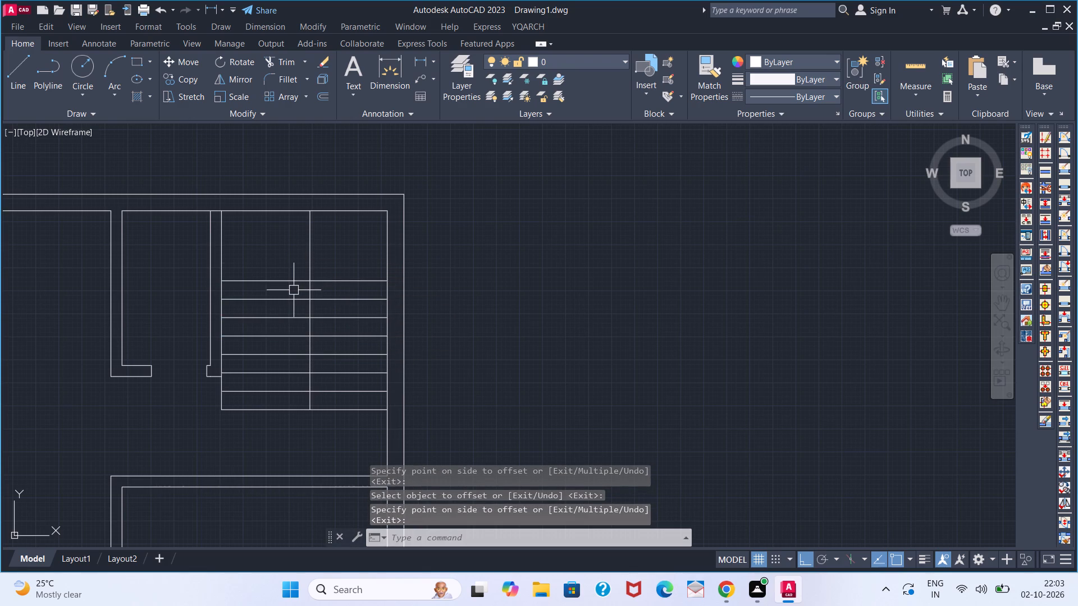
Offset the topmost tread line another 10" upward.
key(space)
key(space)
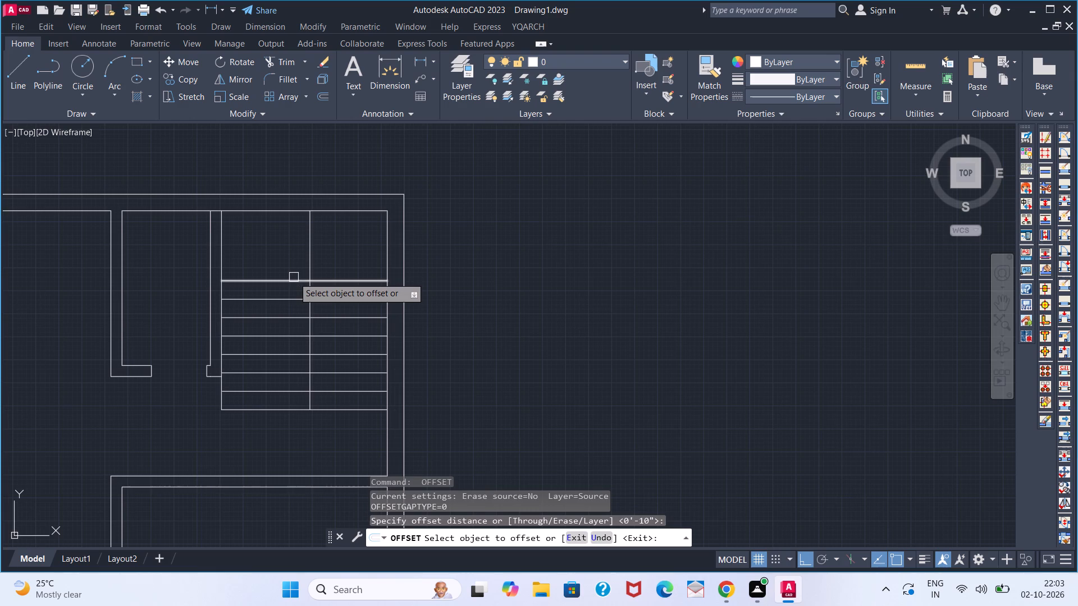
drag(294, 277, 294, 272)
click(293, 229)
key(space)
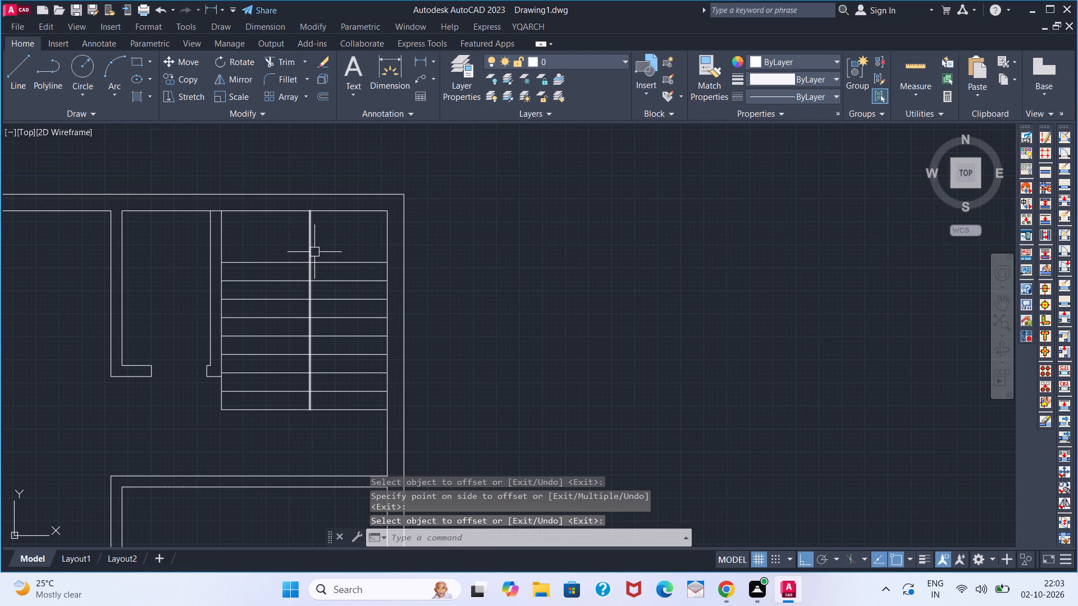
Trim the stair's vertical centre line above the topmost tread.
key(t)
text(R)
key(space)
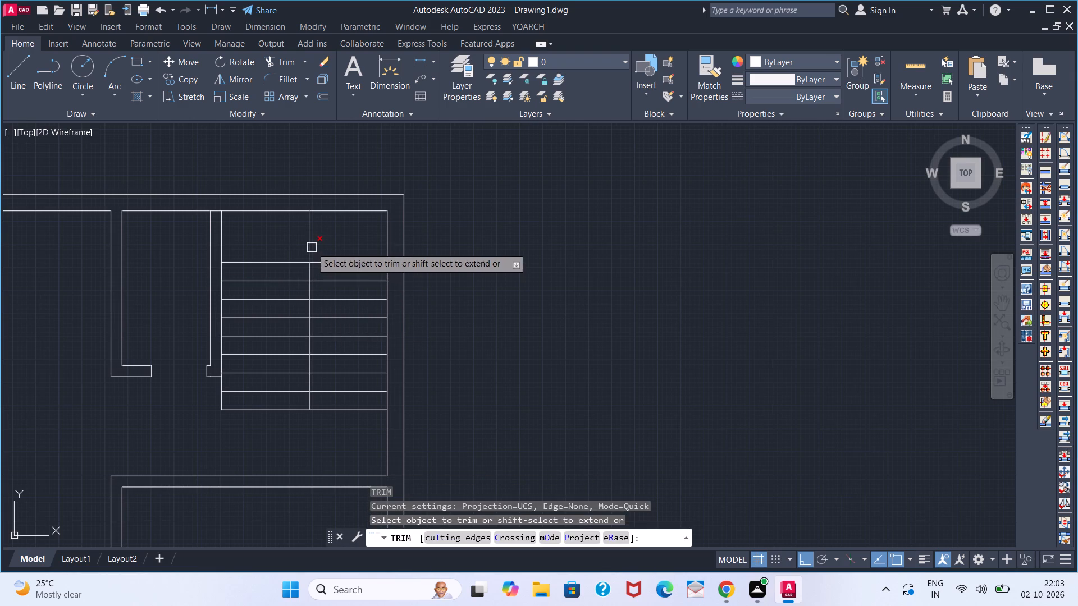
click(312, 247)
key(space)
Draw a vertical line from the centre line's end at the topmost tread up to the top wall's inner line.
scroll(290, 434, down, 2)
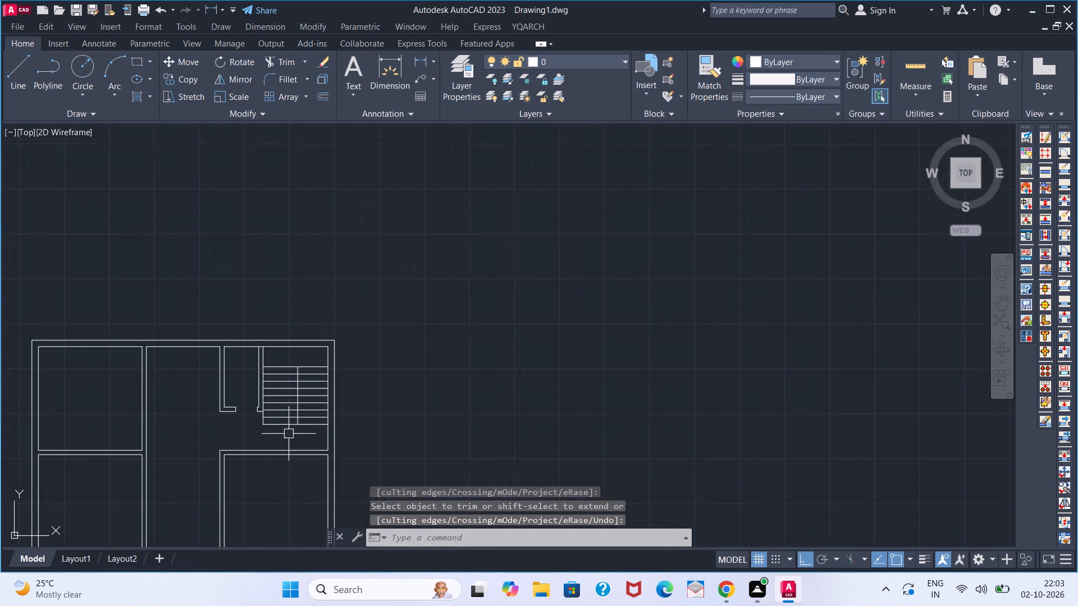
scroll(247, 412, down, 2)
middle_drag(226, 415, 272, 220)
middle_drag(274, 222, 293, 248)
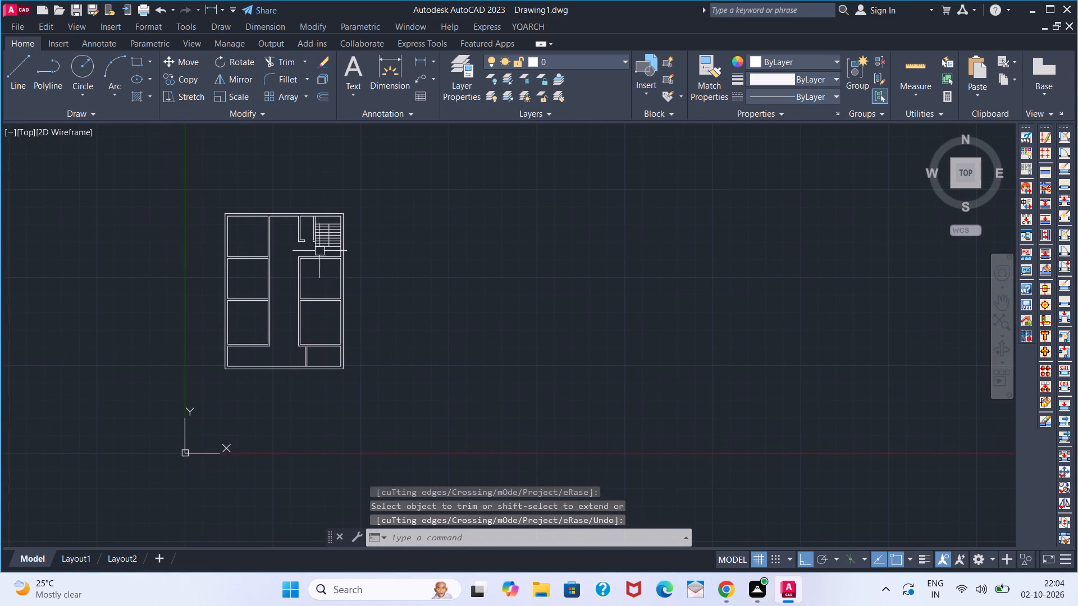
scroll(322, 258, up, 2)
middle_drag(324, 227, 324, 288)
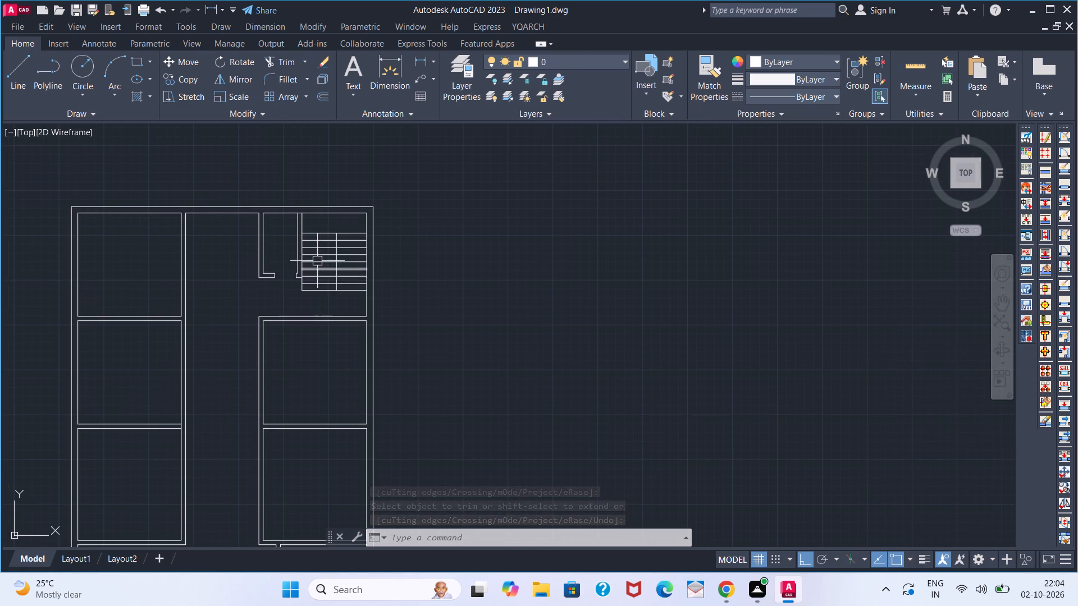
scroll(310, 292, up, 2)
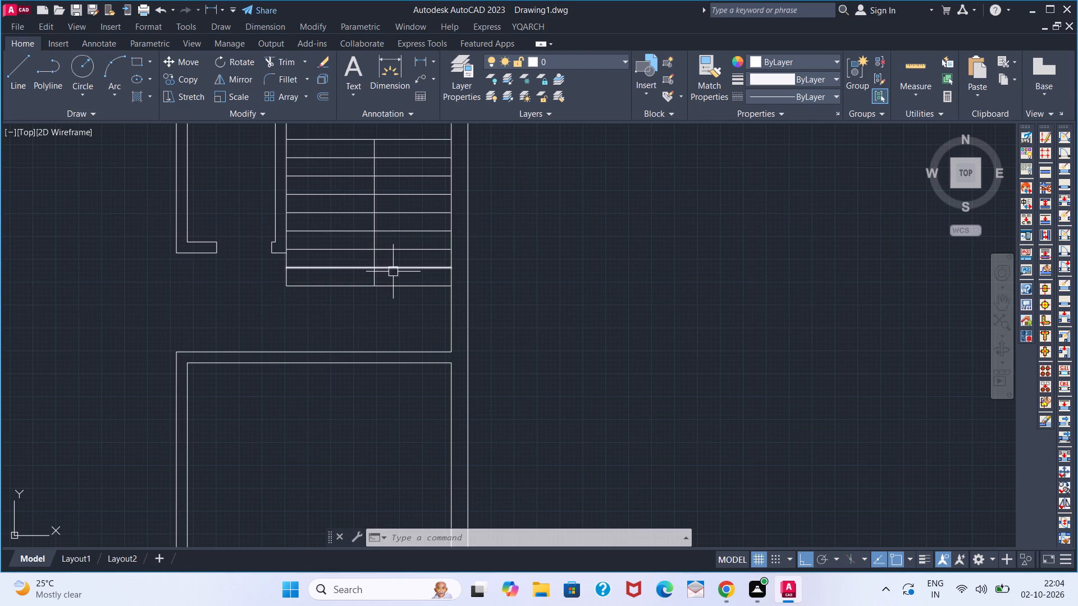
middle_drag(391, 237, 385, 352)
scroll(372, 246, up, 2)
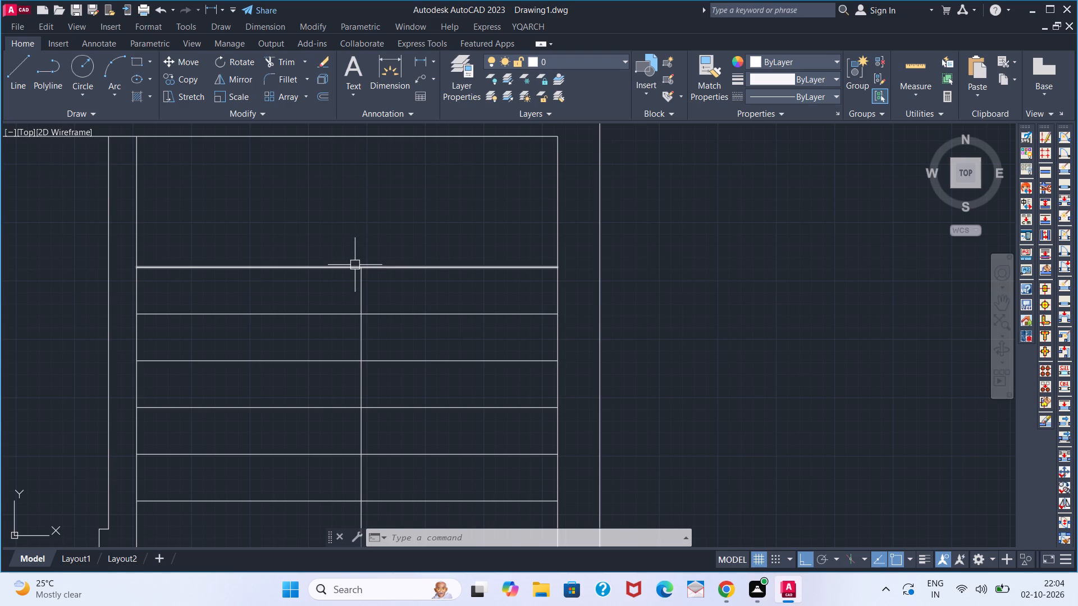
key(l)
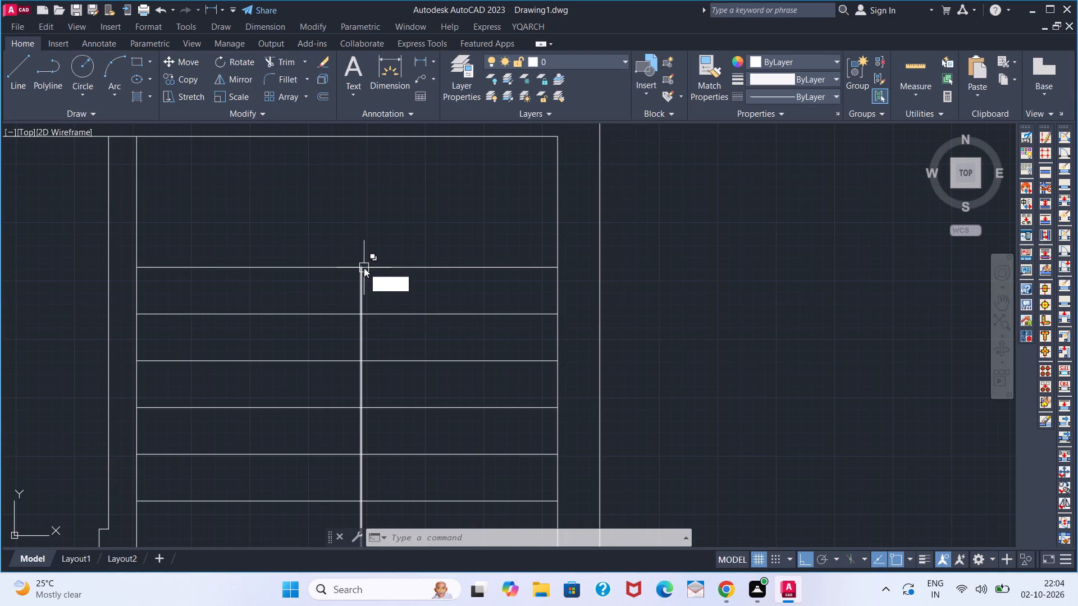
key(space)
click(359, 261)
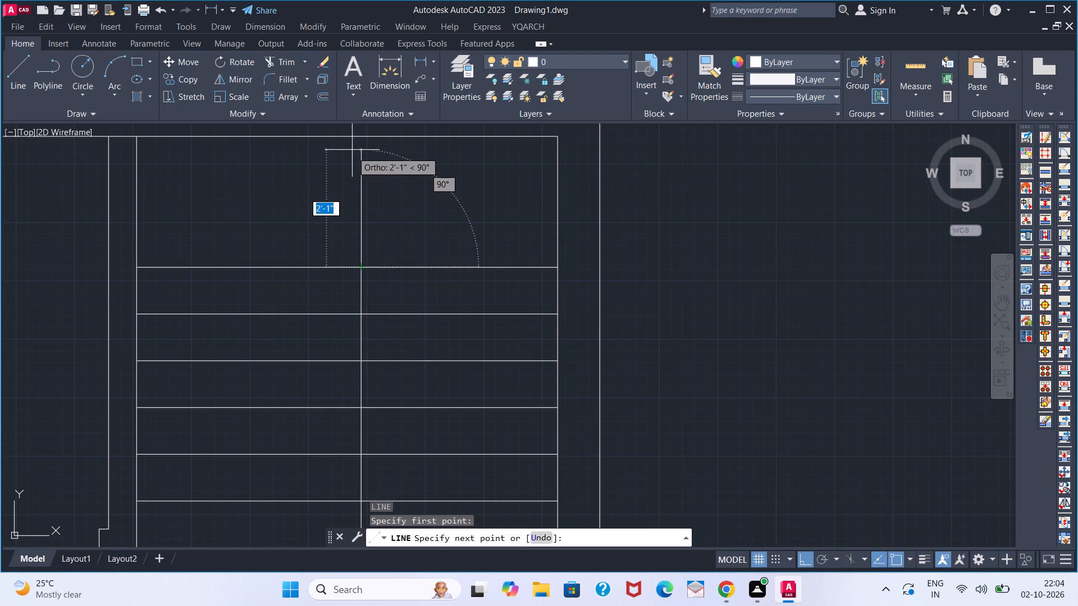
click(353, 141)
key(space)
scroll(334, 191, down, 3)
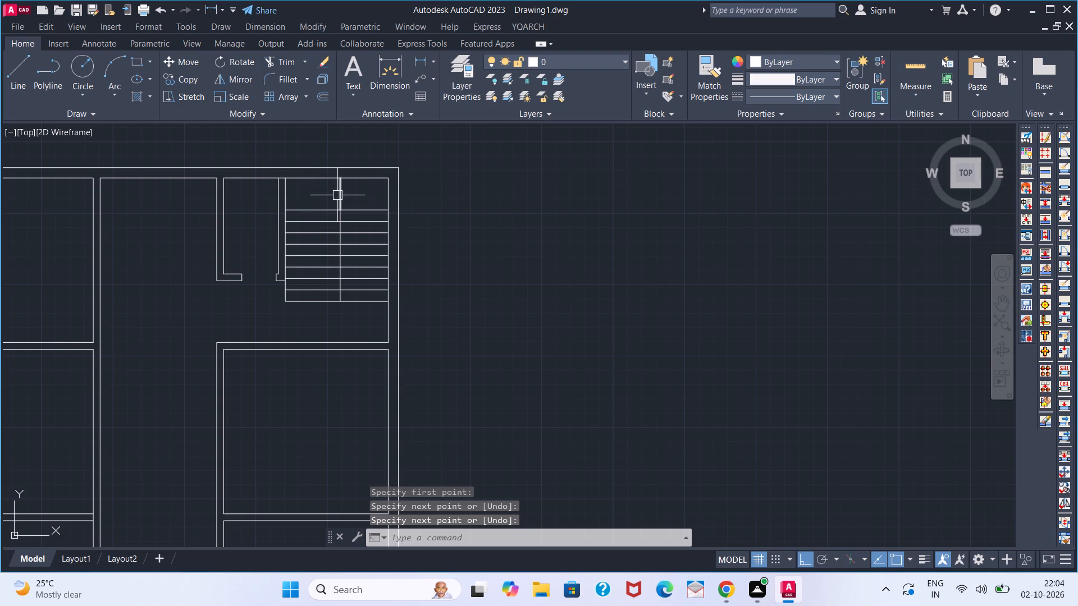
Draw two diagonal landing lines from the centre line at the topmost tread to the stair room's two upper inner corners.
scroll(335, 306, up, 1)
scroll(331, 300, down, 2)
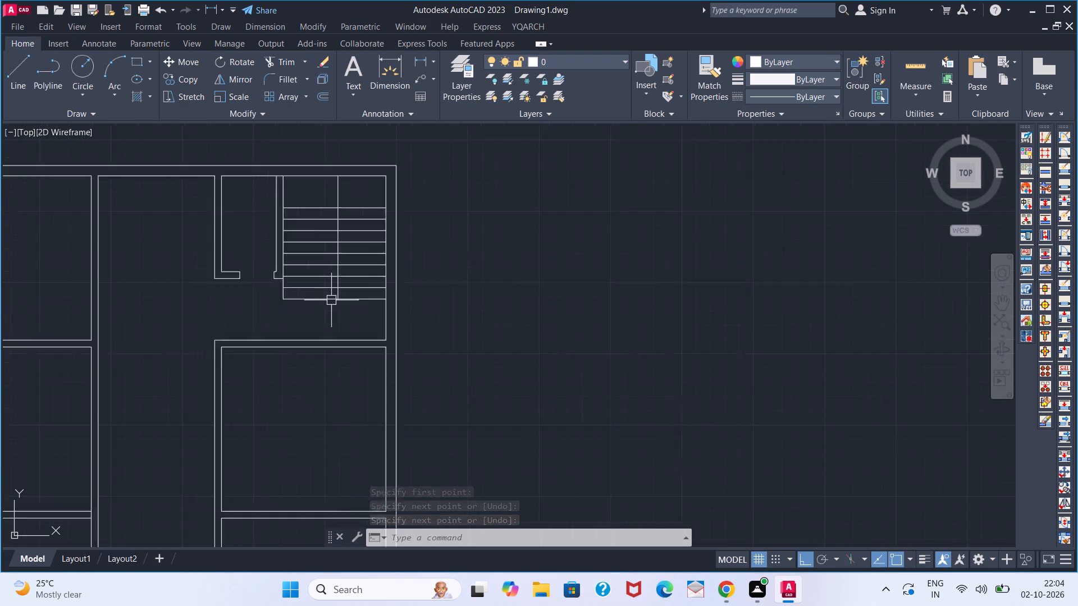
scroll(328, 228, up, 1)
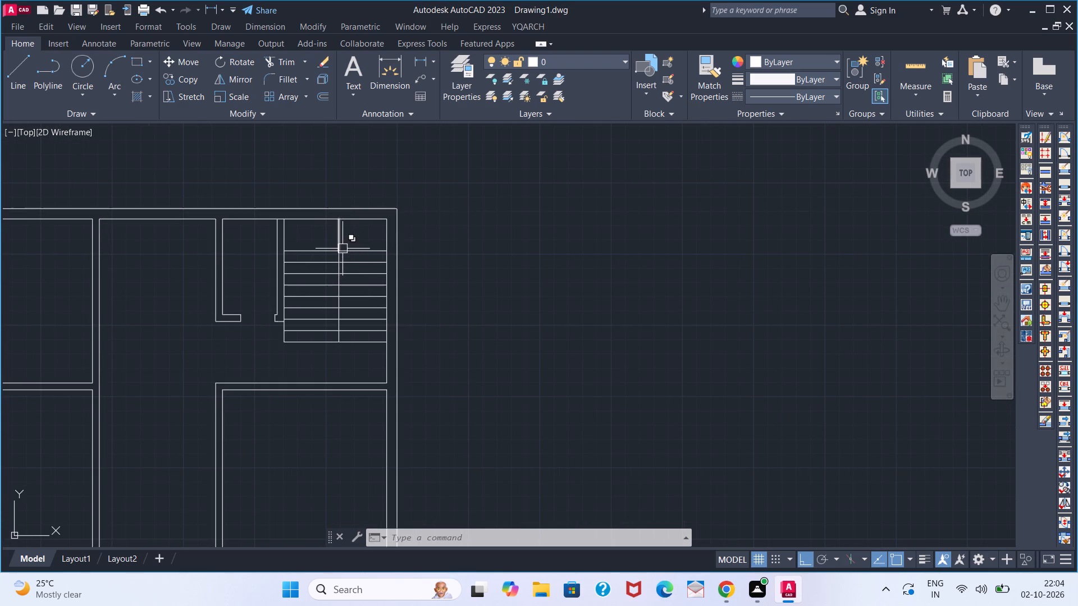
key(l)
key(Return)
click(343, 249)
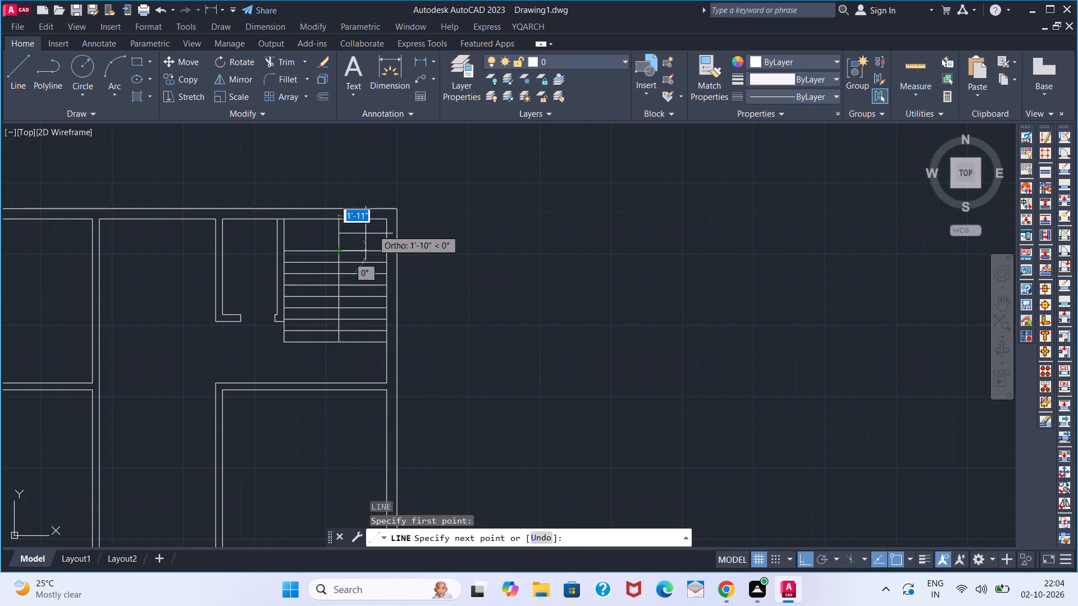
click(380, 224)
key(space)
key(space)
click(339, 250)
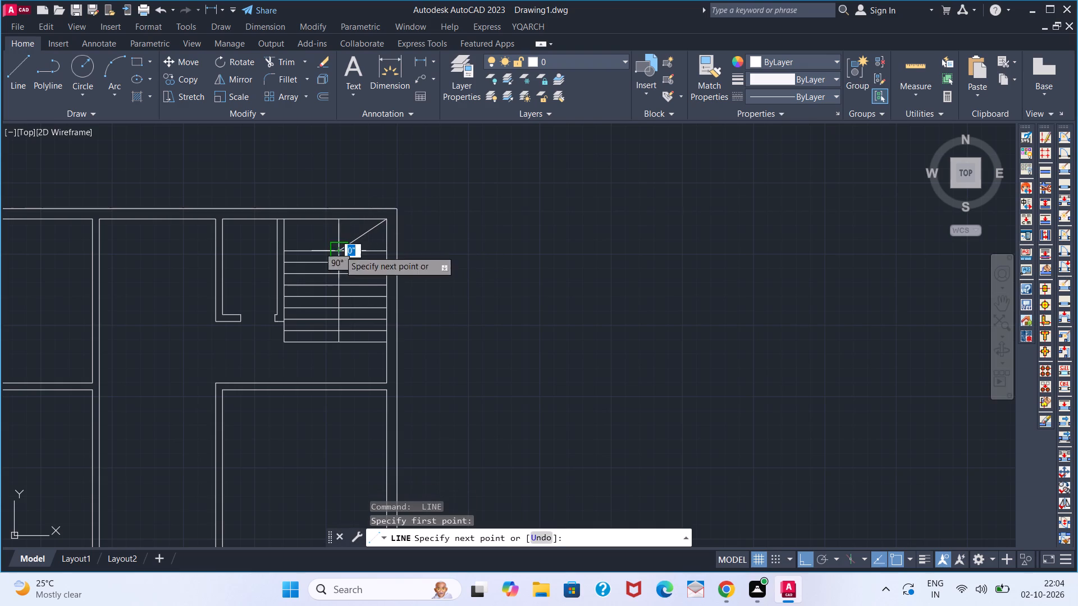
click(290, 222)
key(space)
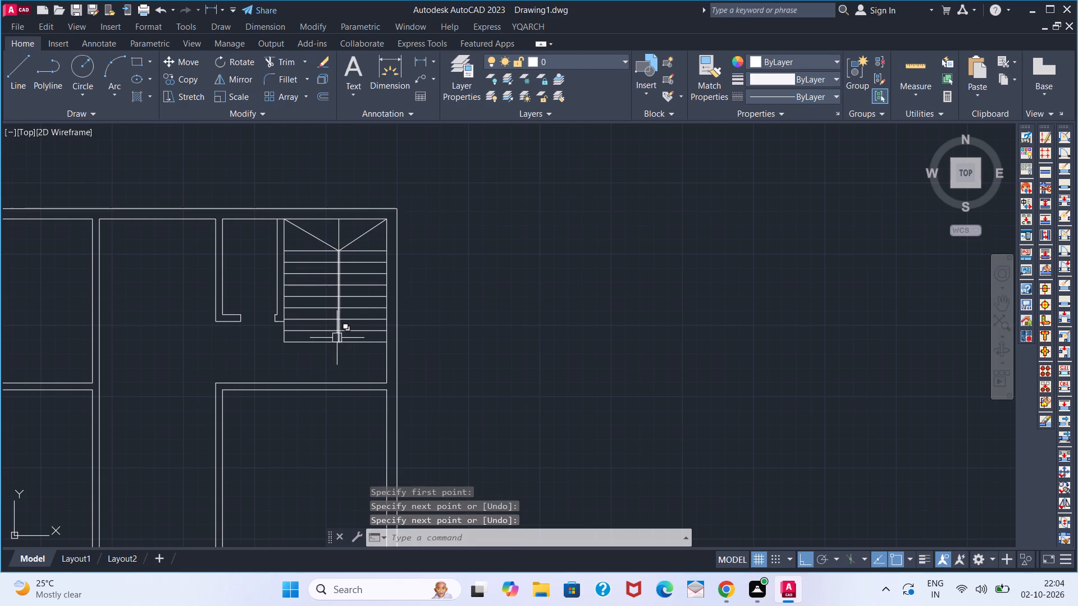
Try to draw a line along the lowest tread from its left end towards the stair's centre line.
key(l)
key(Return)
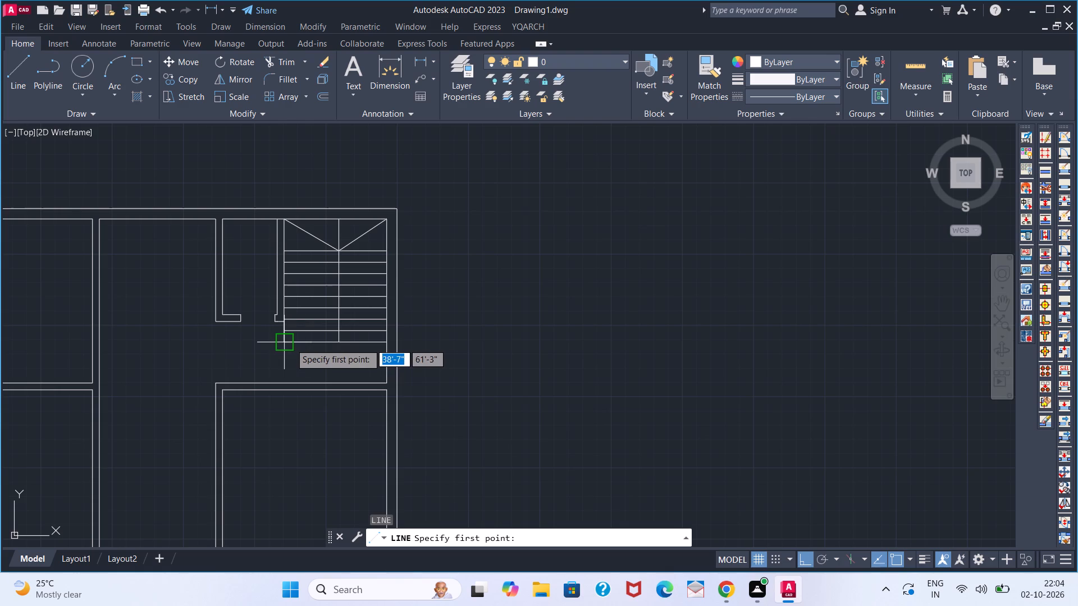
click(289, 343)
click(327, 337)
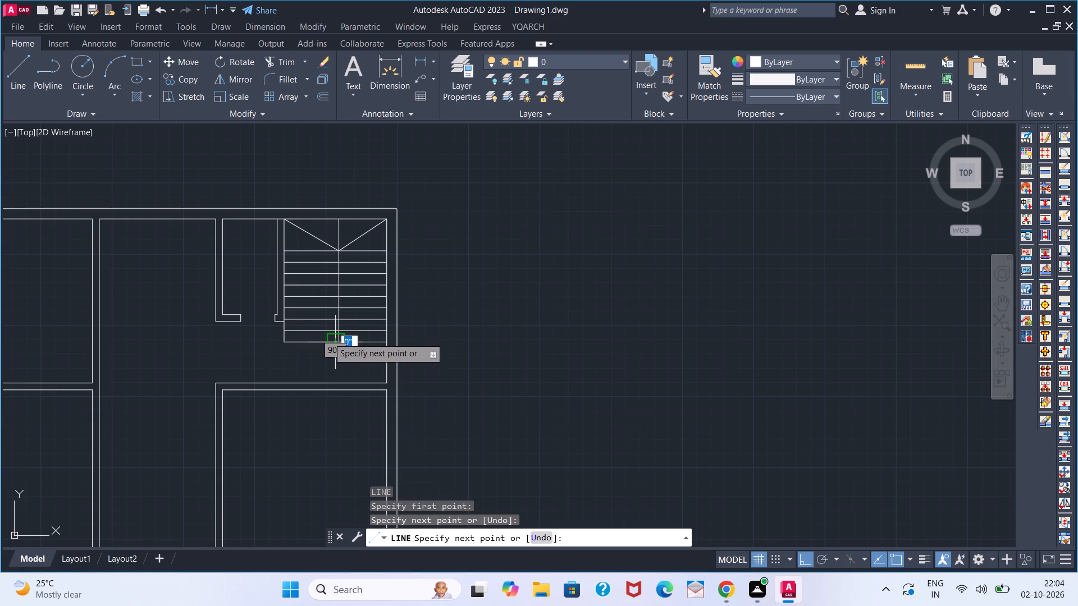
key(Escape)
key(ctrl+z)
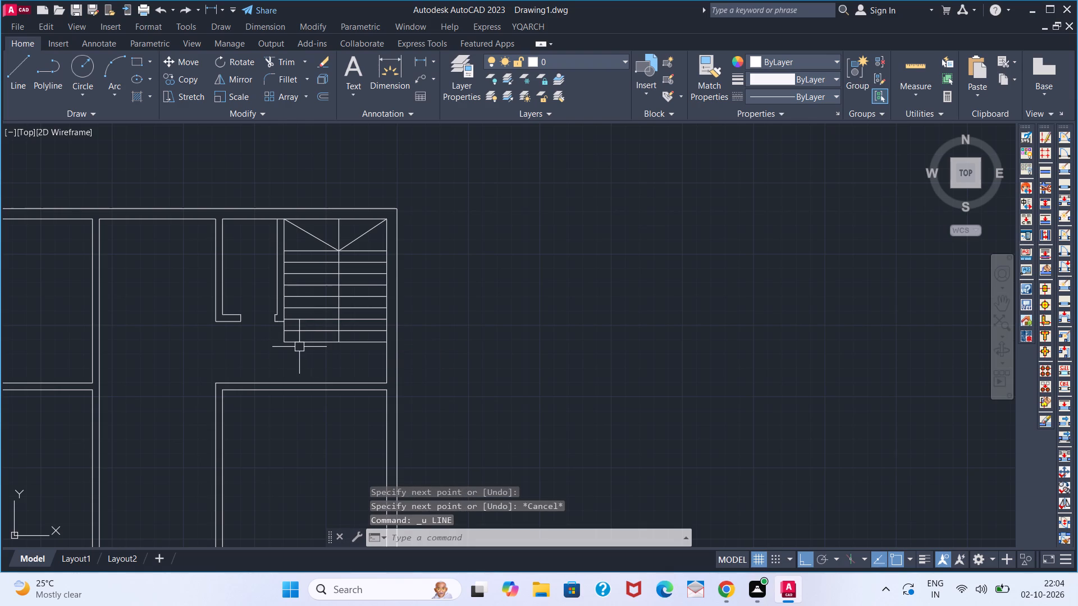
Draw a line over the left half of the lowest tread, from its left end to the stair's centre line.
key(l)
key(space)
click(289, 344)
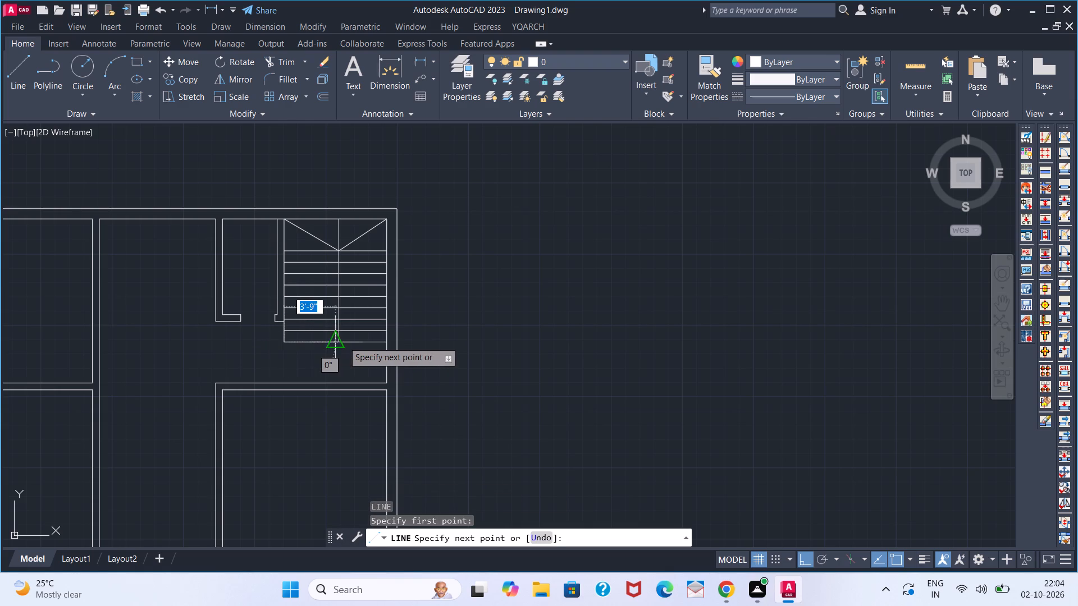
click(344, 338)
key(space)
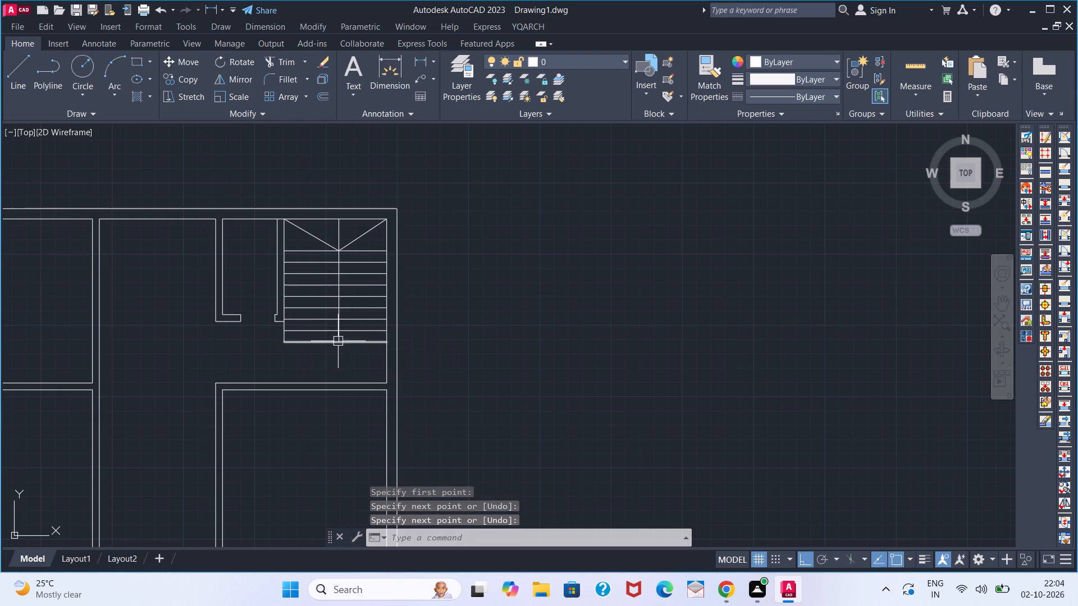
Draw the stair direction line from the midpoint of the lowest tread's left half up to the left diagonal, across to the right diagonal, and down to the fourth-lowest tread.
key(l)
key(space)
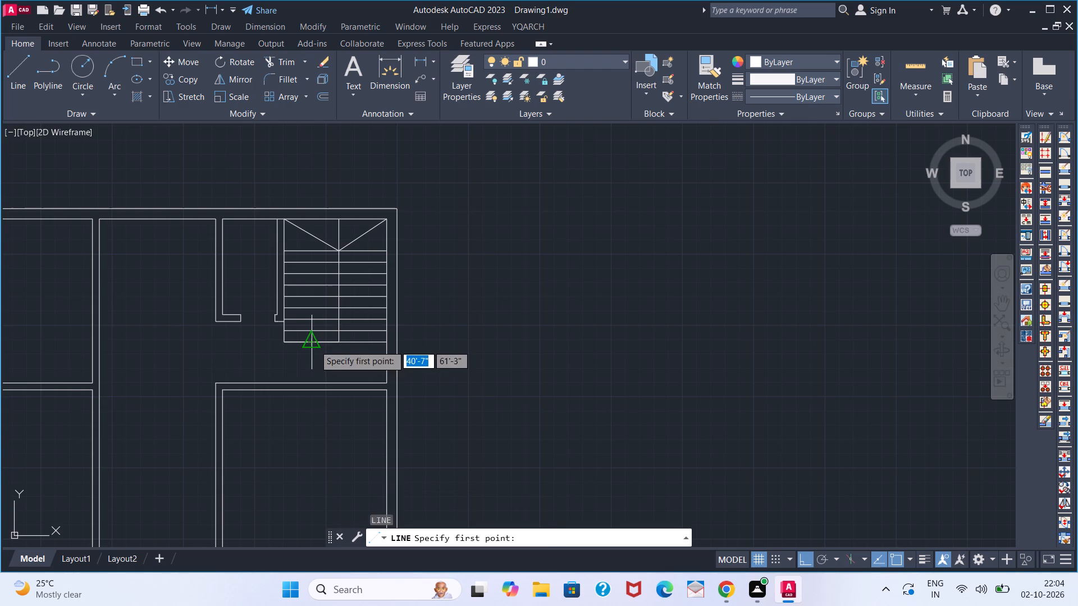
click(314, 345)
scroll(314, 243, up, 3)
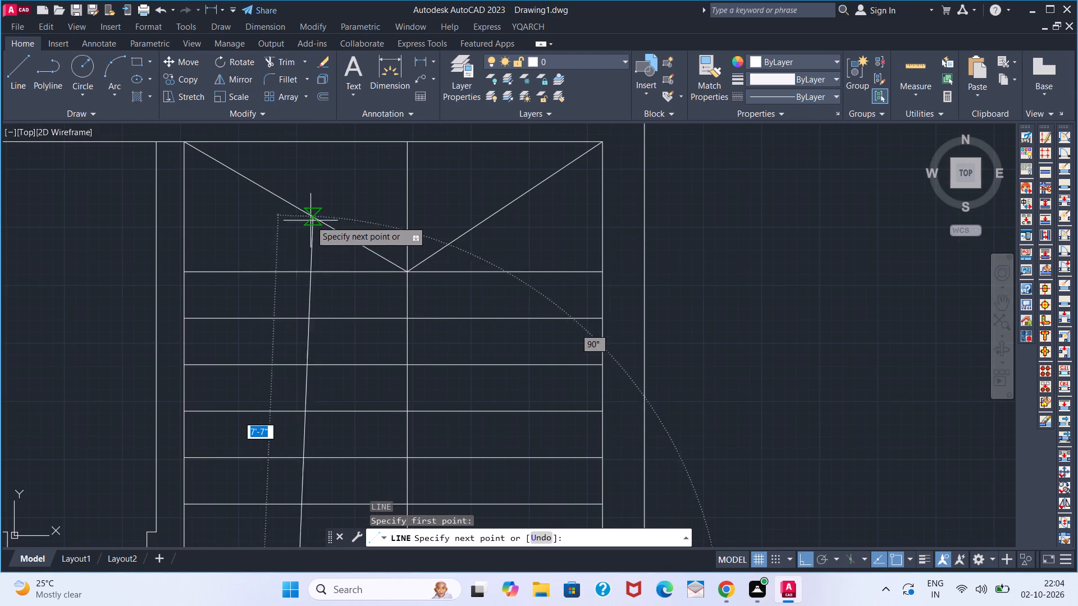
click(300, 210)
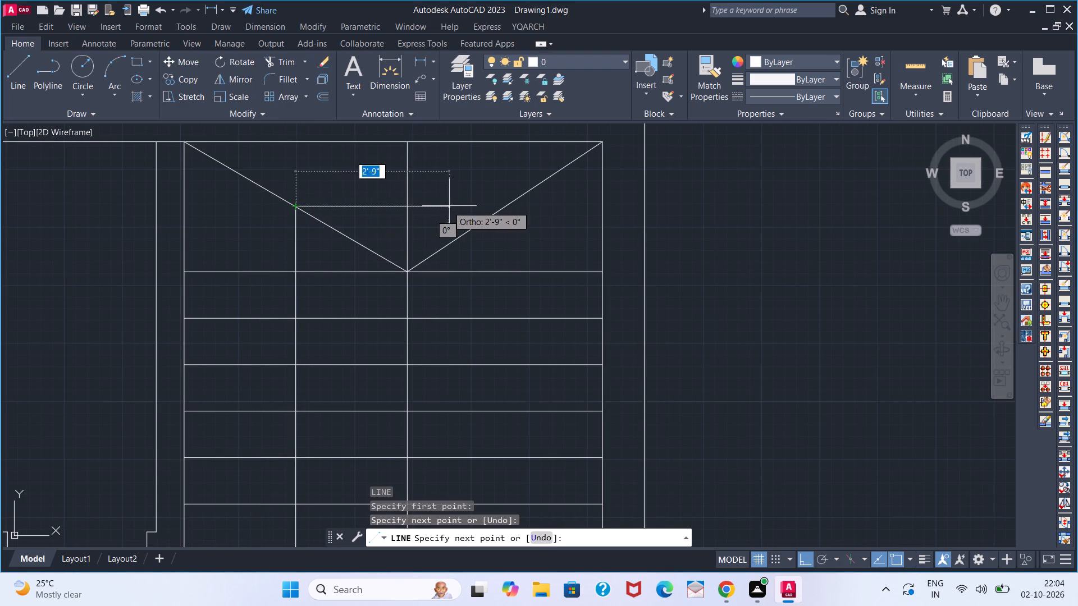
click(502, 210)
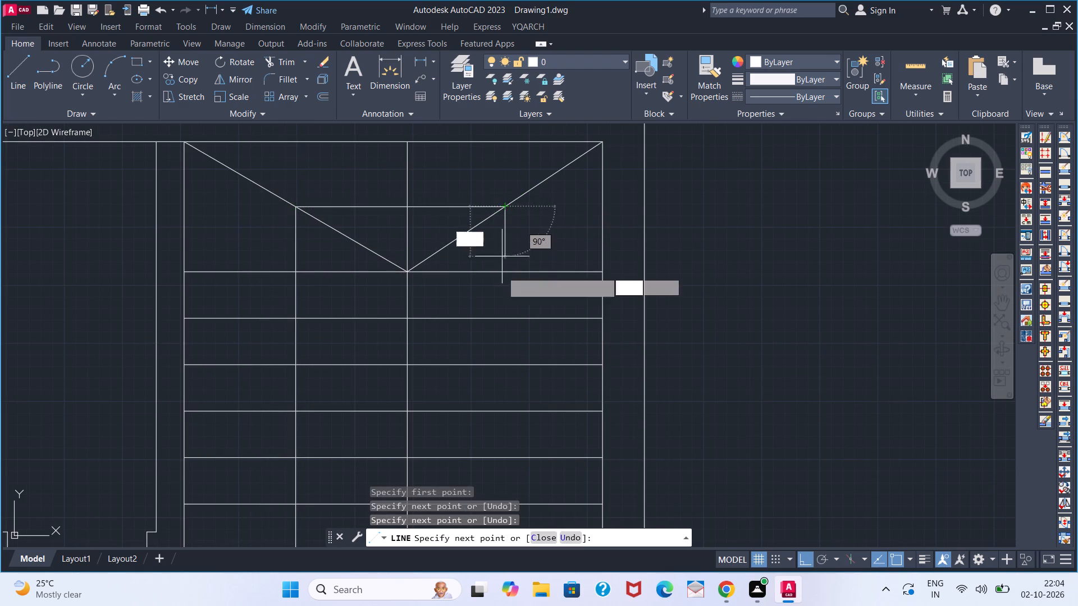
scroll(501, 434, down, 3)
middle_drag(500, 443, 497, 287)
scroll(496, 293, up, 2)
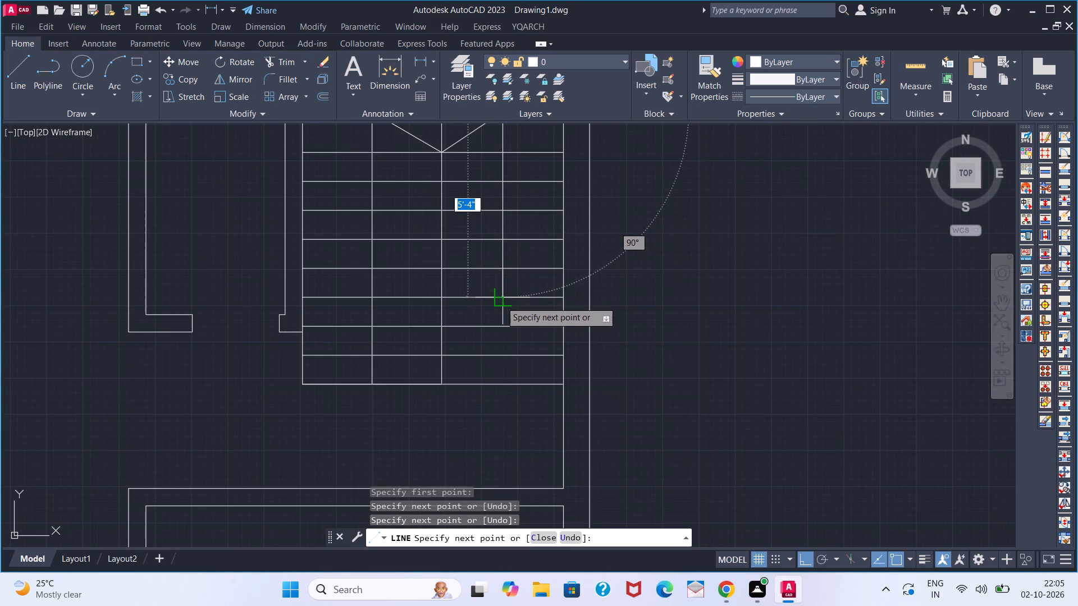
click(501, 301)
key(space)
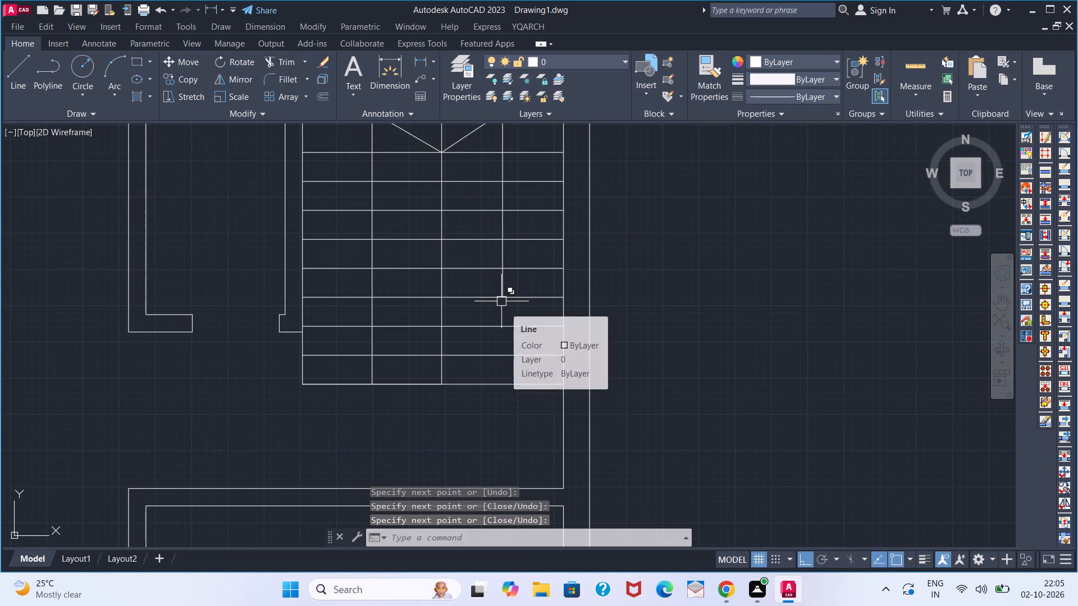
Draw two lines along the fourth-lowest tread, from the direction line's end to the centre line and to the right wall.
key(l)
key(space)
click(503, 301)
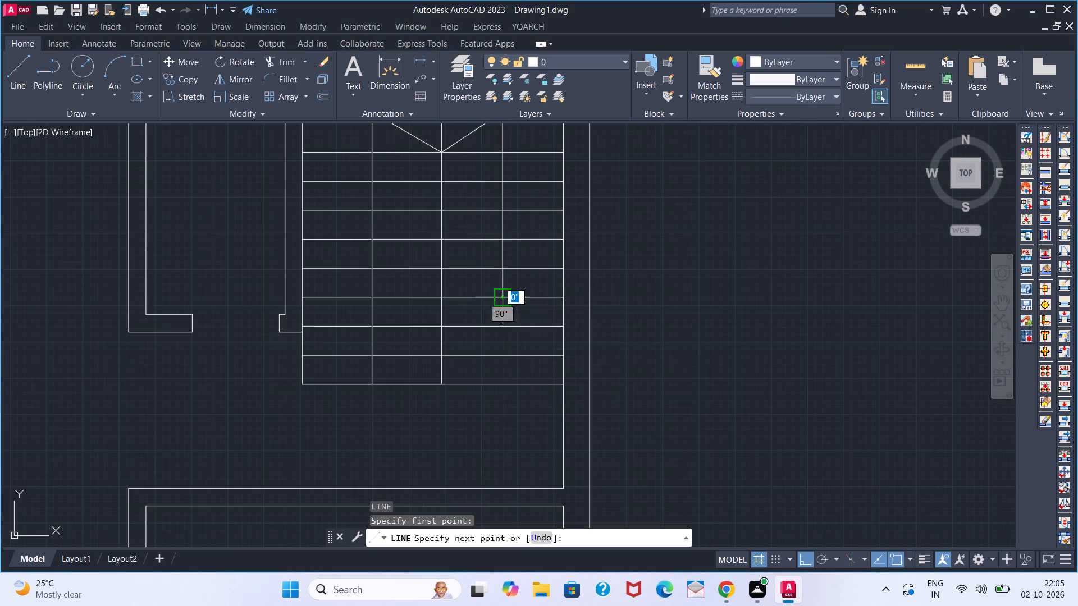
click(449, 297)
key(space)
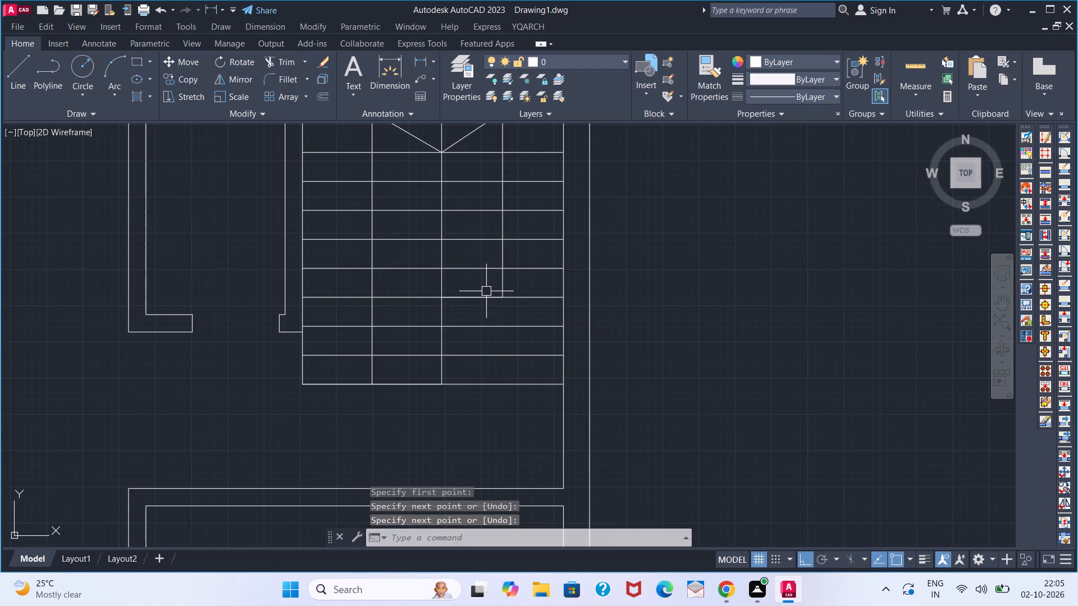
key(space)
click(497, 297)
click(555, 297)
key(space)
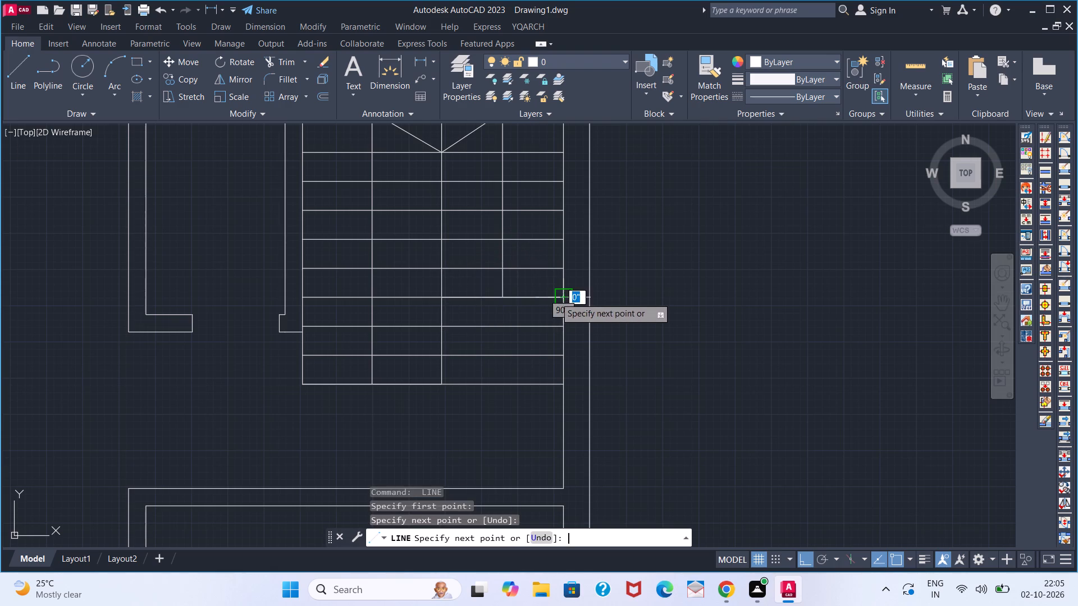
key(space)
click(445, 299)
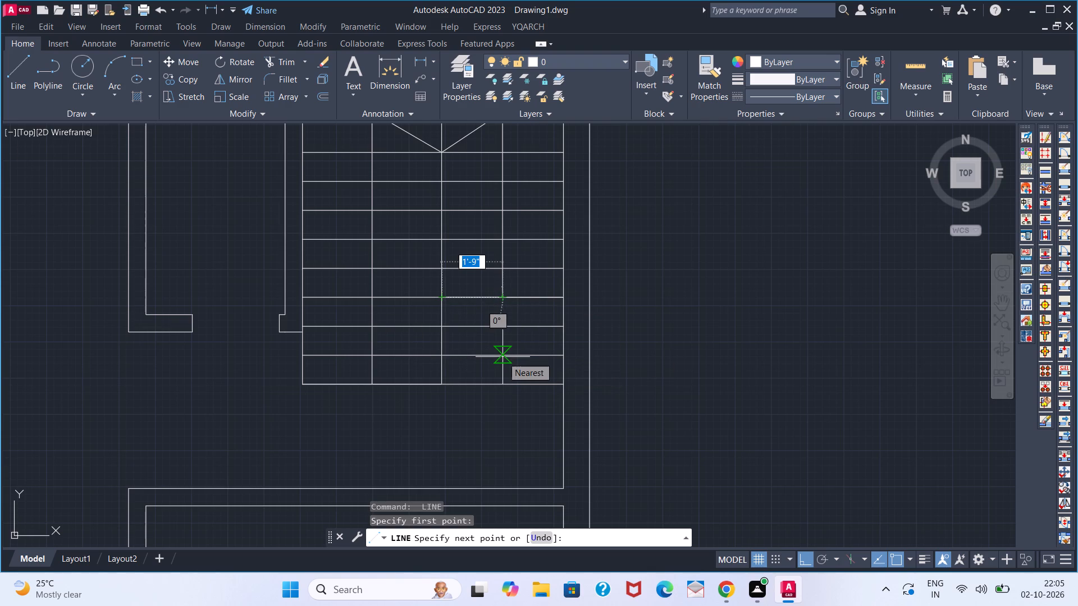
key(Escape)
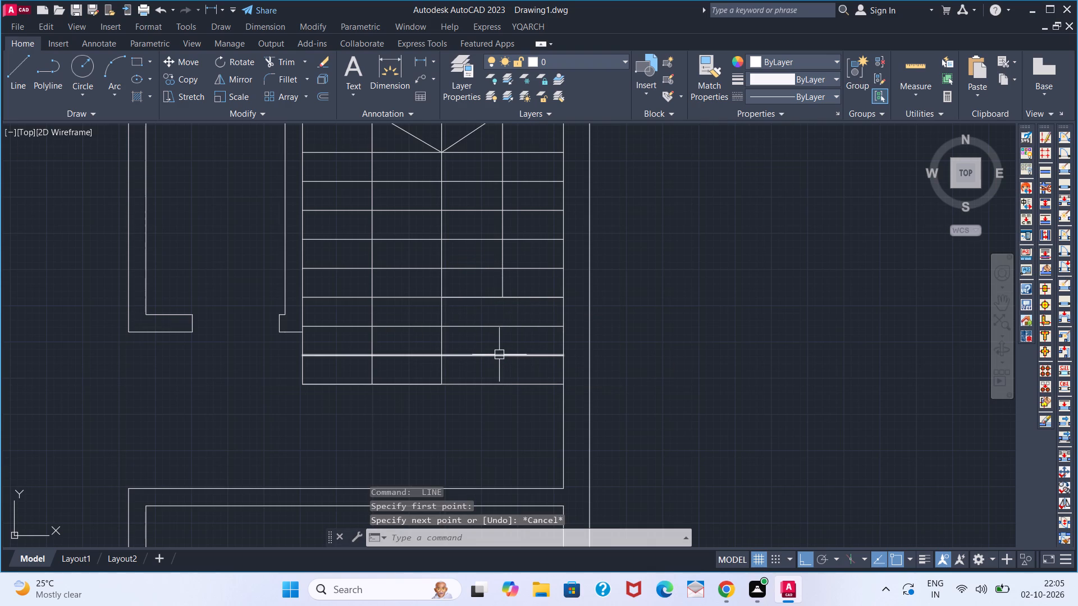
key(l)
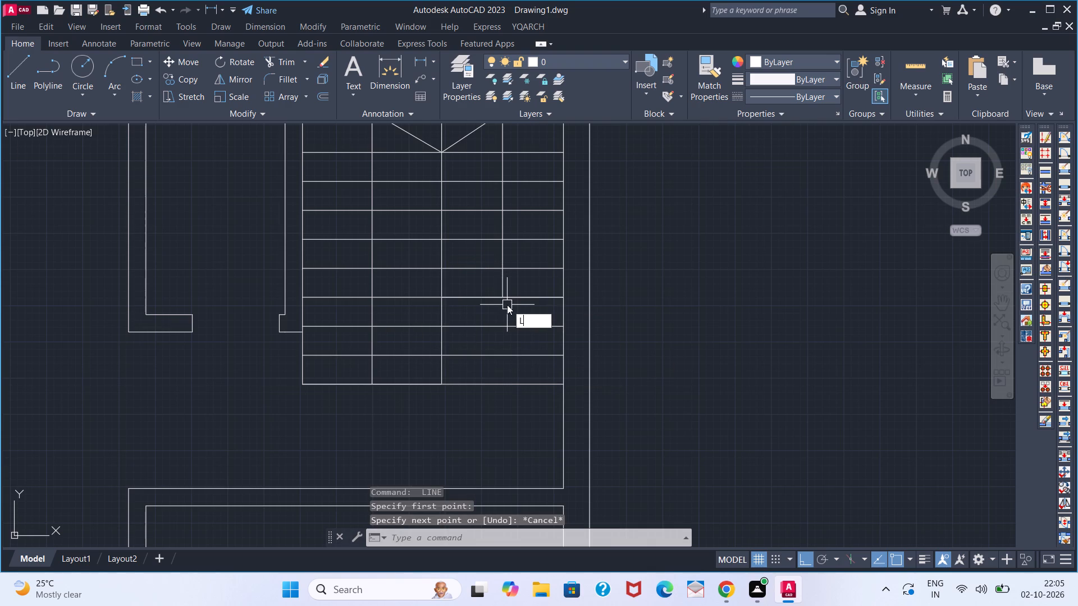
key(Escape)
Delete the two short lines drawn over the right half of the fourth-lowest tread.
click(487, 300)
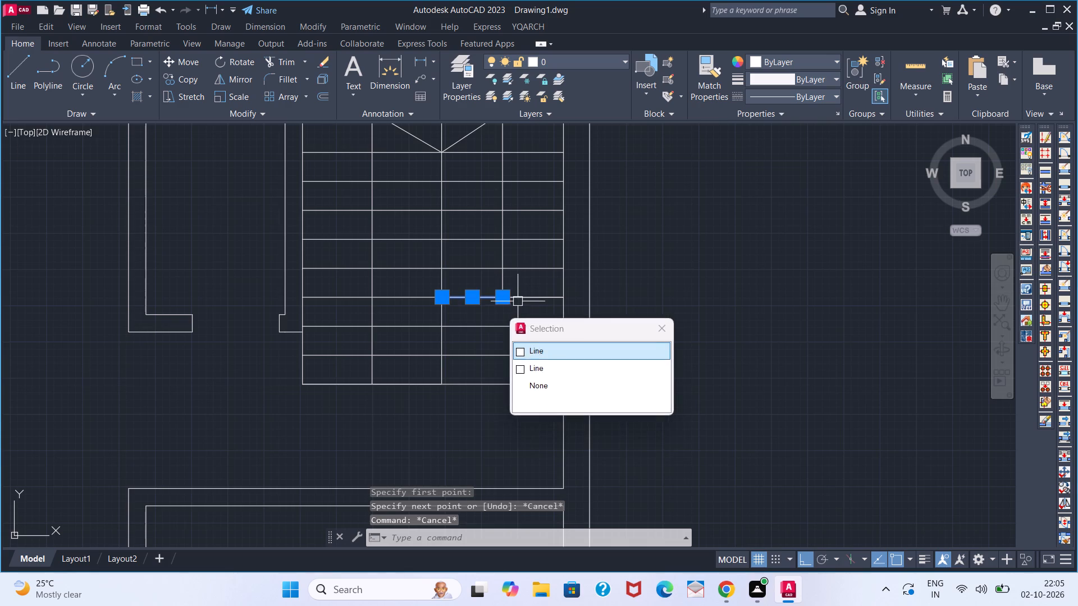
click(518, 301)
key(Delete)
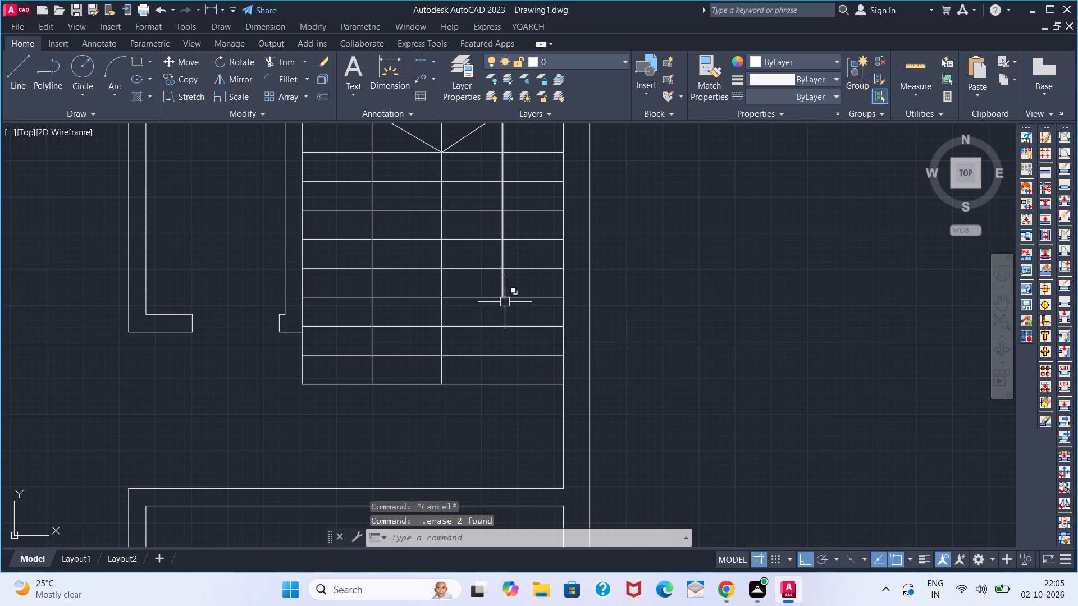
Extend the direction line's right vertical segment down to the third-lowest tread.
text(EX)
key(space)
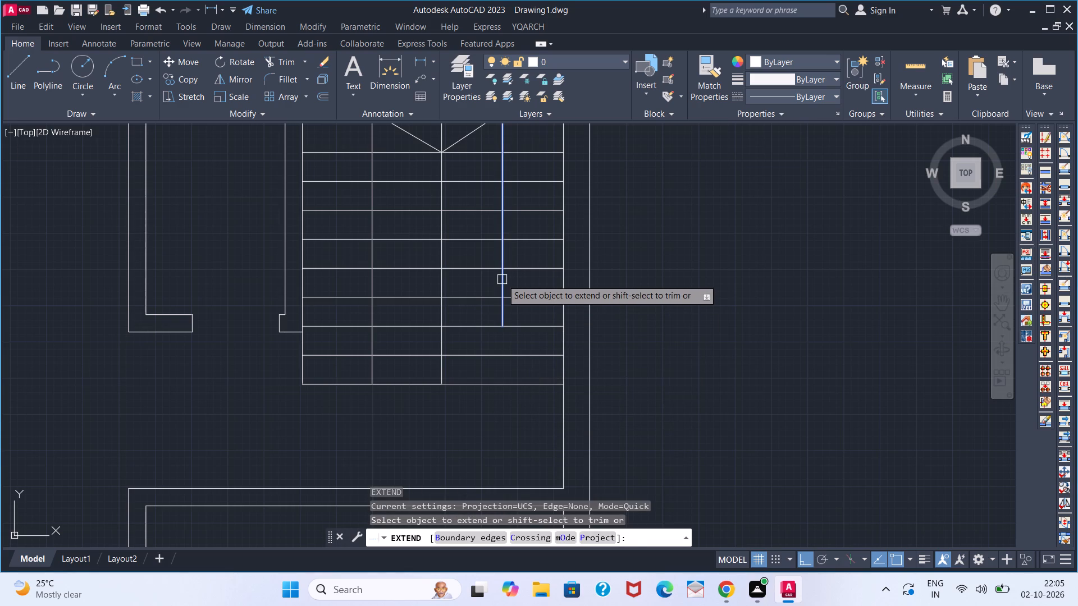
click(502, 279)
key(space)
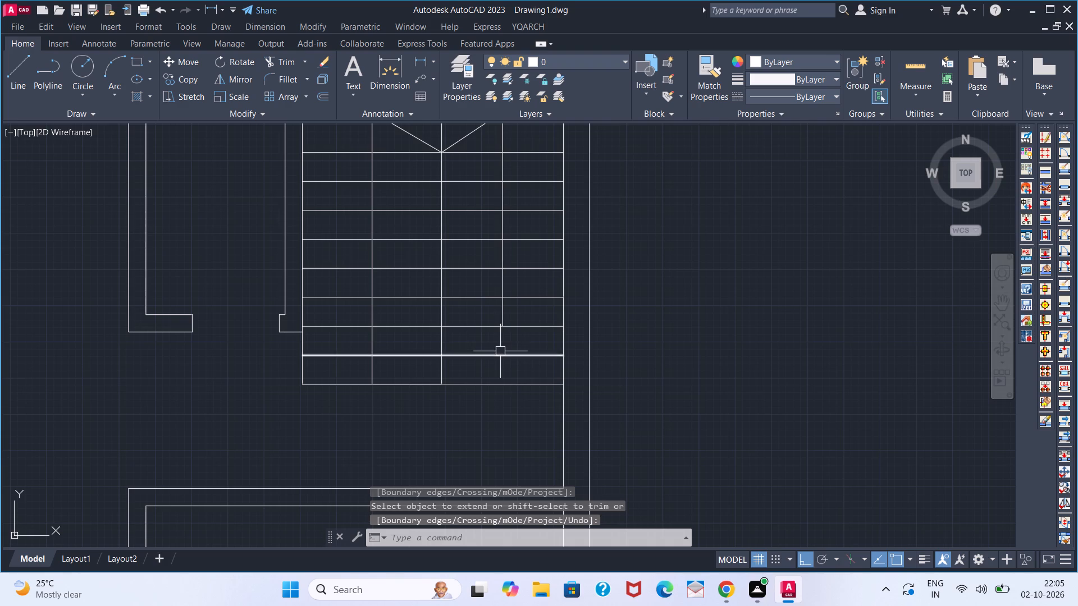
Draw two lines along the third-lowest tread, from the direction line's end to the centre line and to the right wall.
key(l)
key(shift+Return)
click(502, 324)
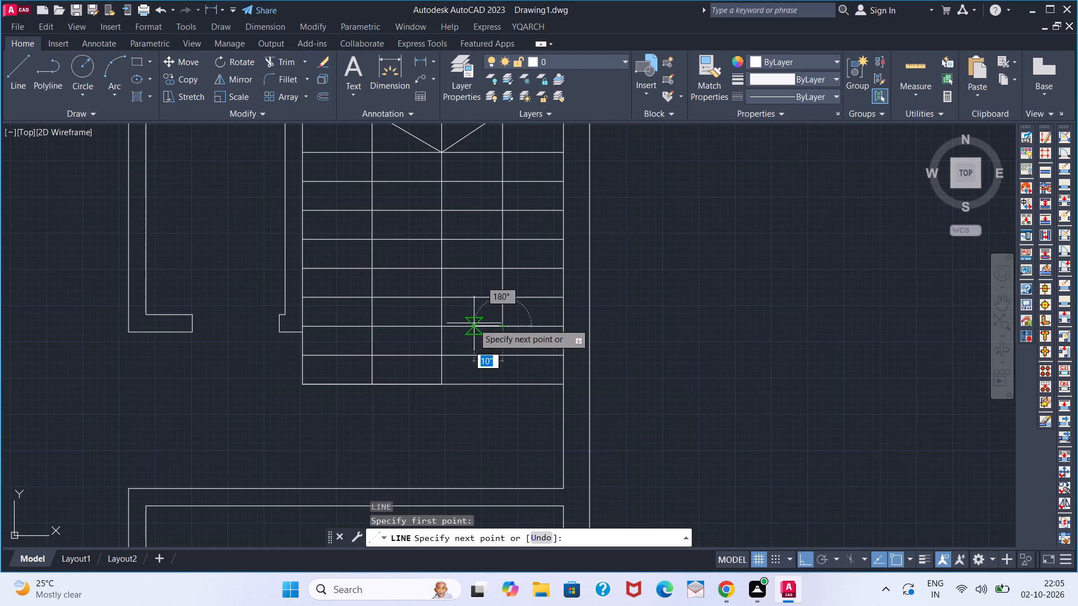
click(449, 325)
key(space)
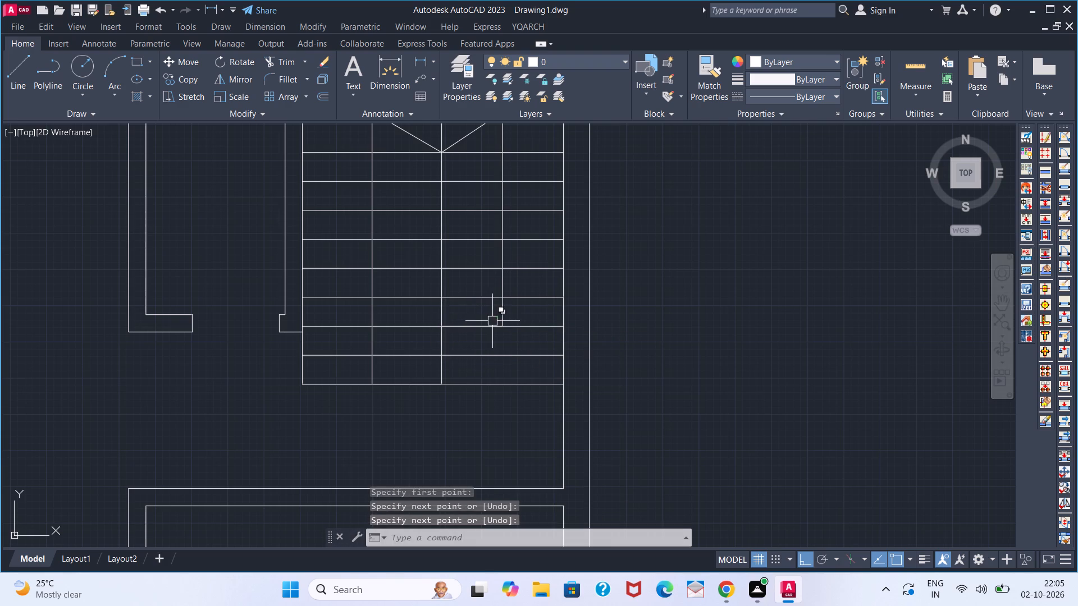
key(space)
click(501, 329)
click(559, 328)
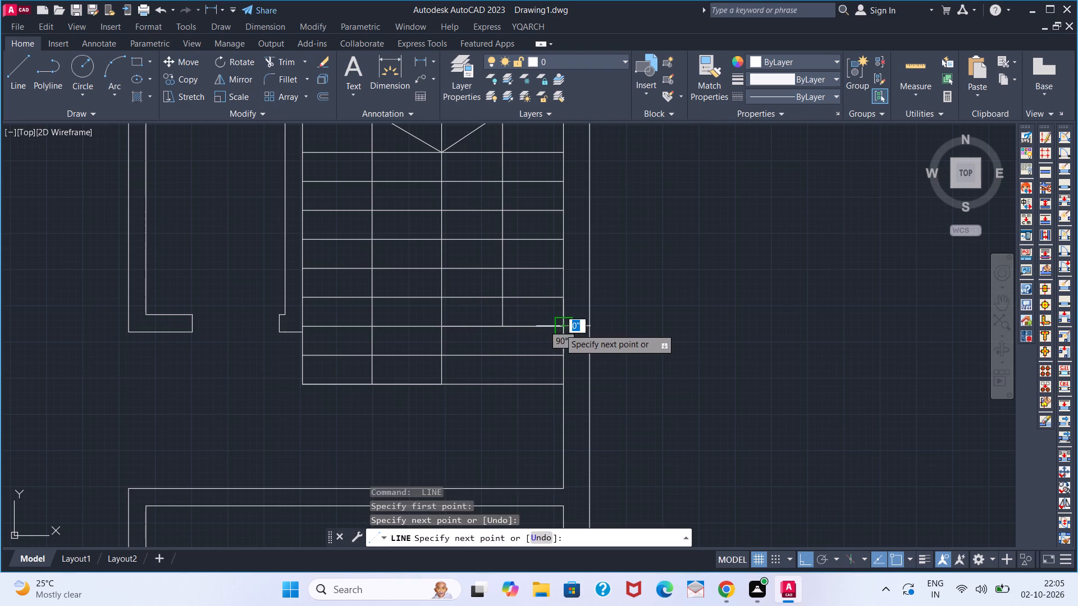
key(space)
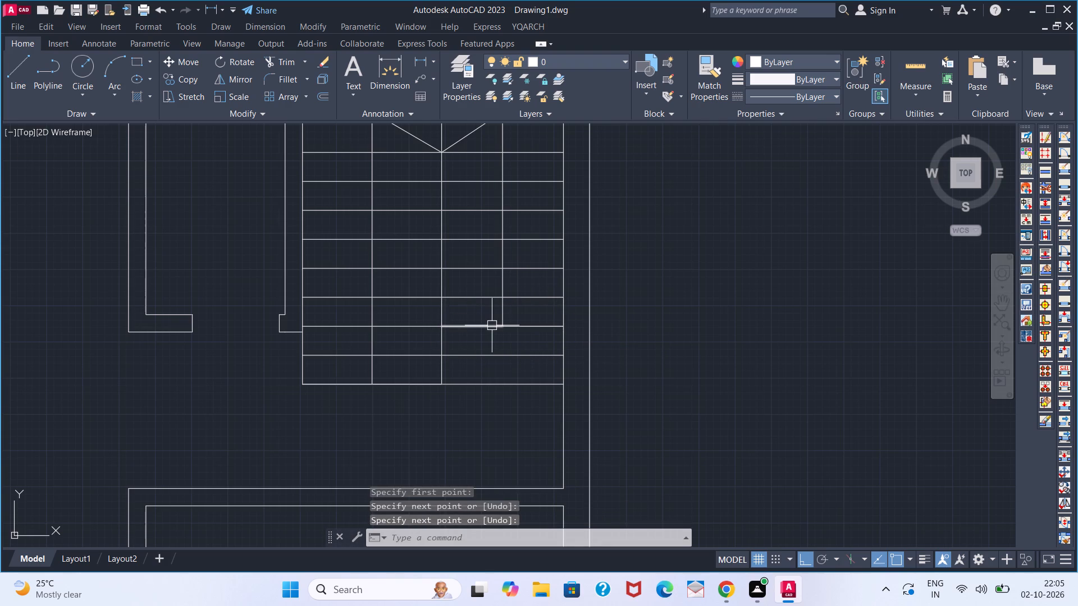
Draw a line over the right half of the lowest tread, from the stair's centre line to the right wall.
key(l)
key(Escape)
key(space)
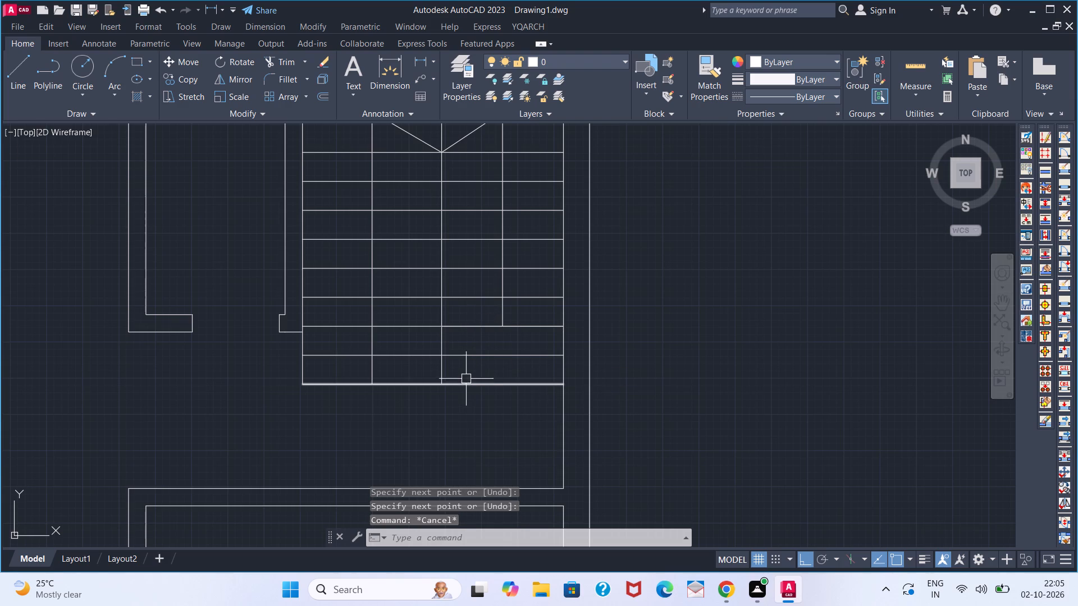
click(450, 384)
click(558, 382)
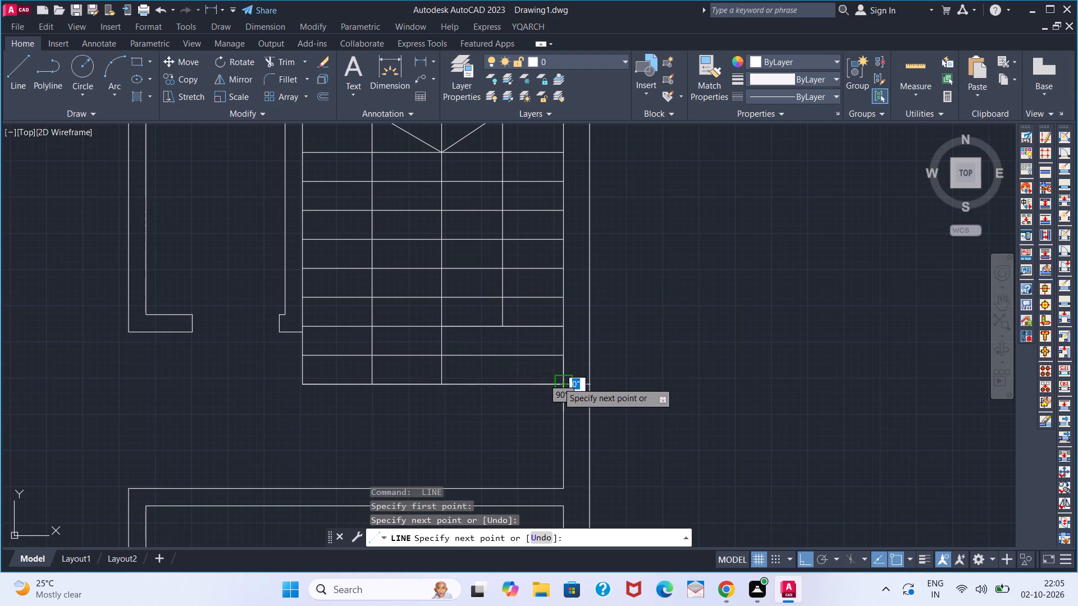
key(space)
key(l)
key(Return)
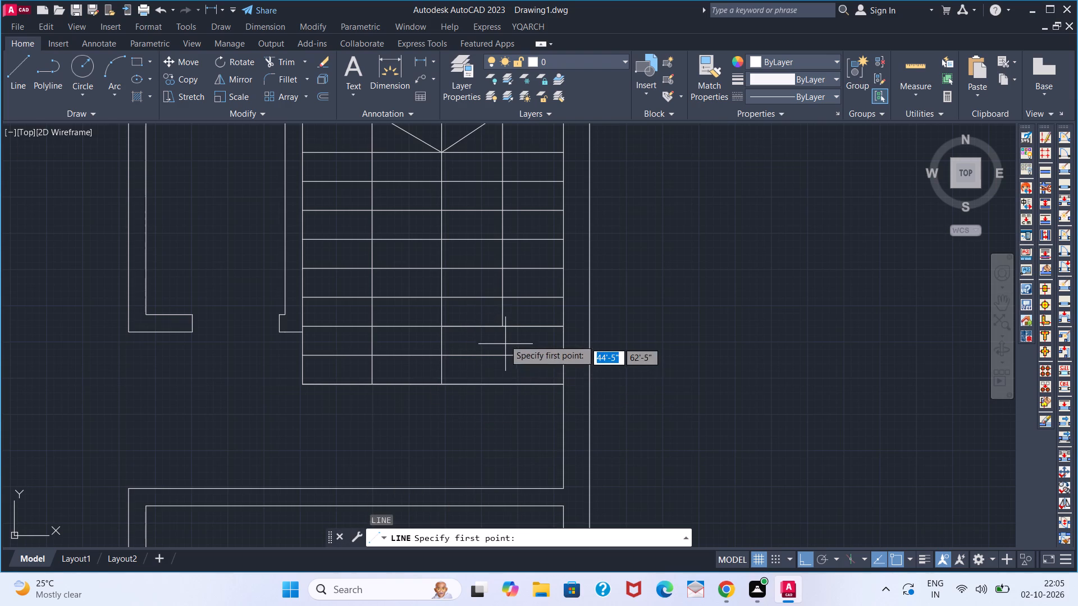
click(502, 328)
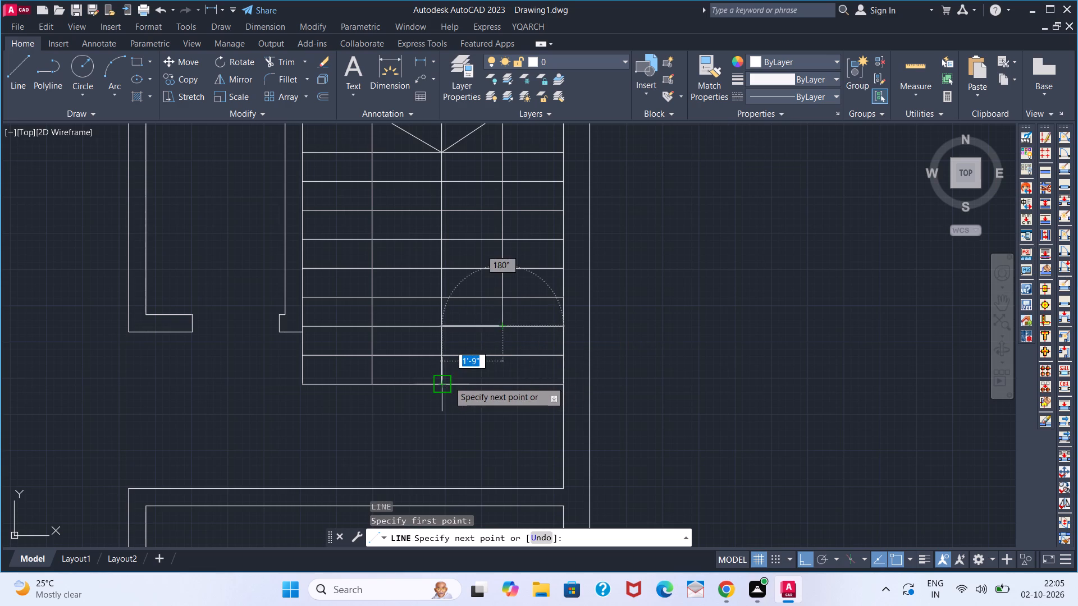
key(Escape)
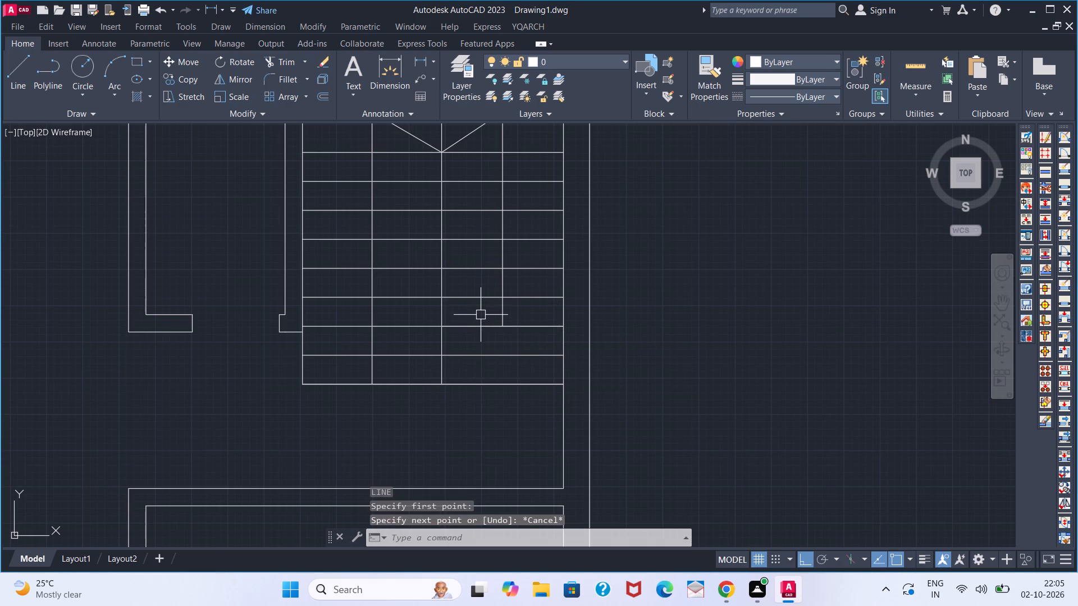
Draw a V-shaped arrowhead from the centre line at the third-lowest tread to the lowest tread's right-half midpoint and up to the right wall.
key(space)
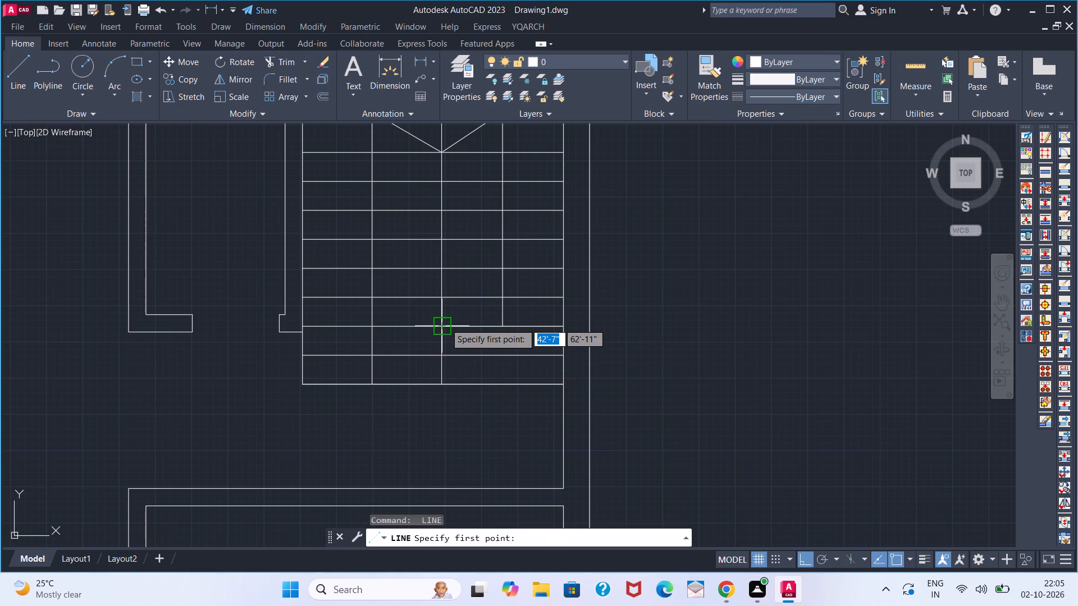
click(445, 323)
click(504, 379)
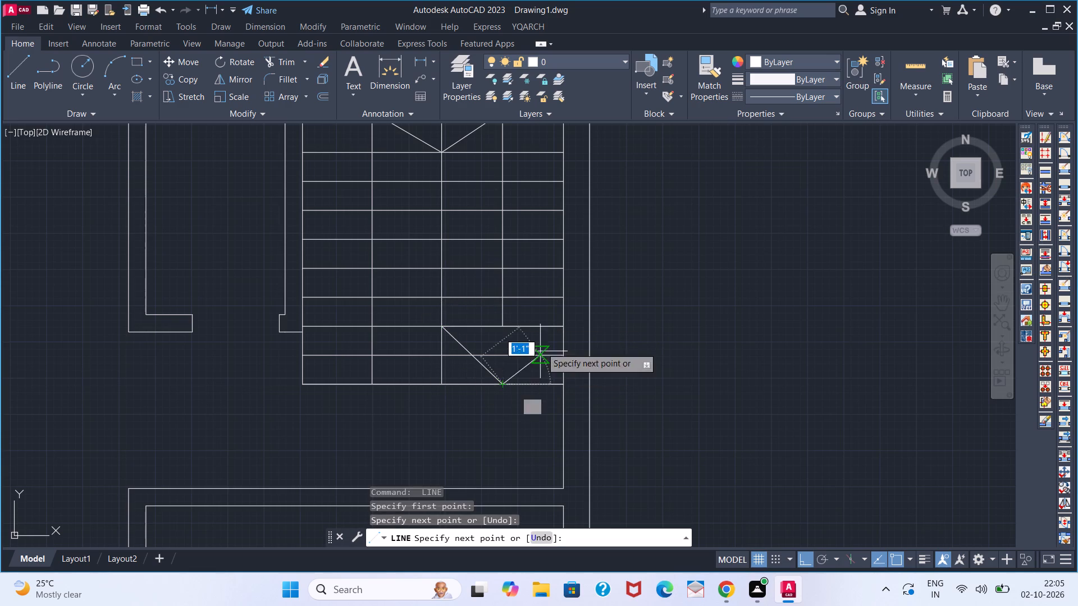
click(556, 332)
key(space)
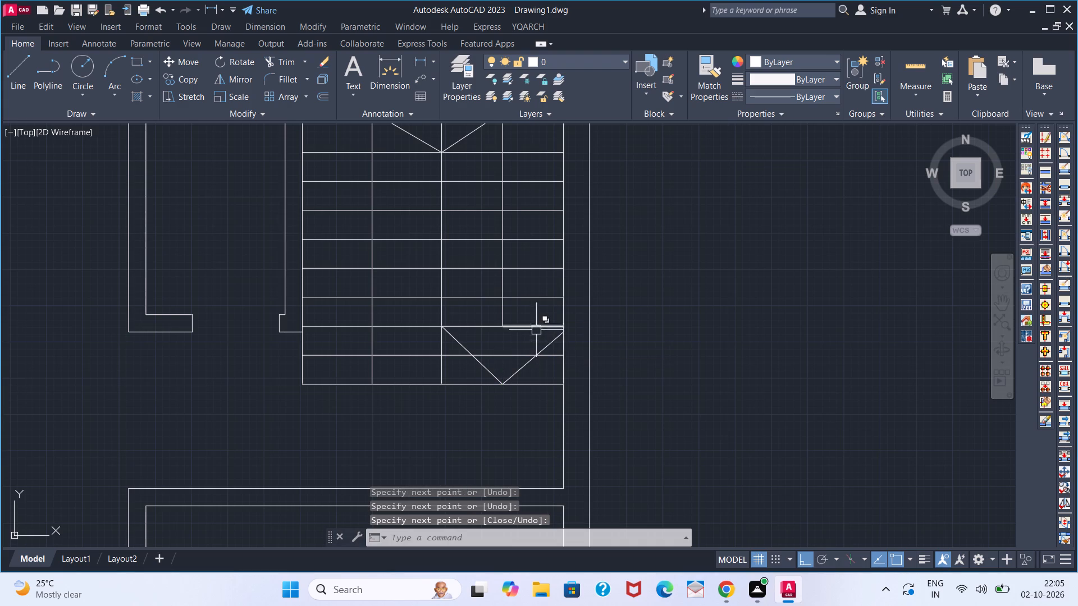
Group the three direction line segments, the two short lines on the third-lowest tread and the two arrowhead lines.
click(536, 330)
click(490, 327)
click(471, 350)
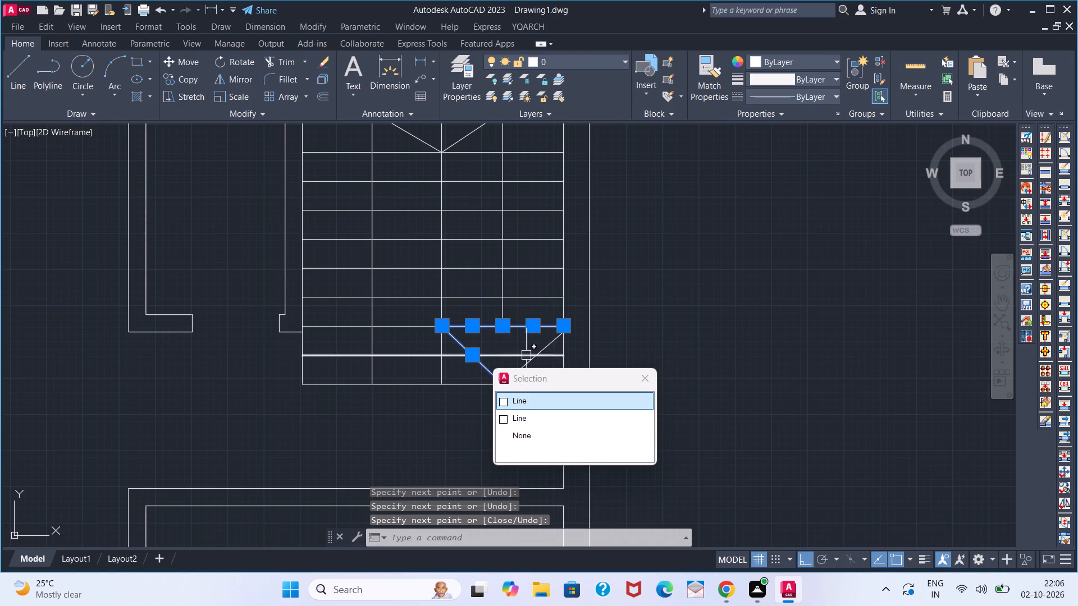
click(543, 349)
click(507, 256)
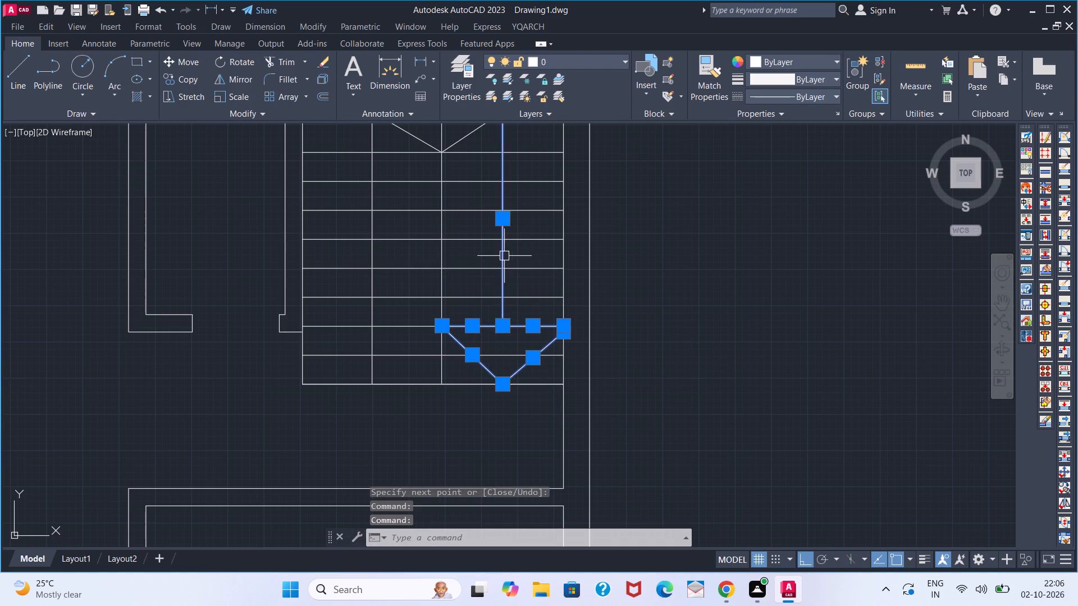
middle_drag(486, 256, 500, 388)
click(478, 246)
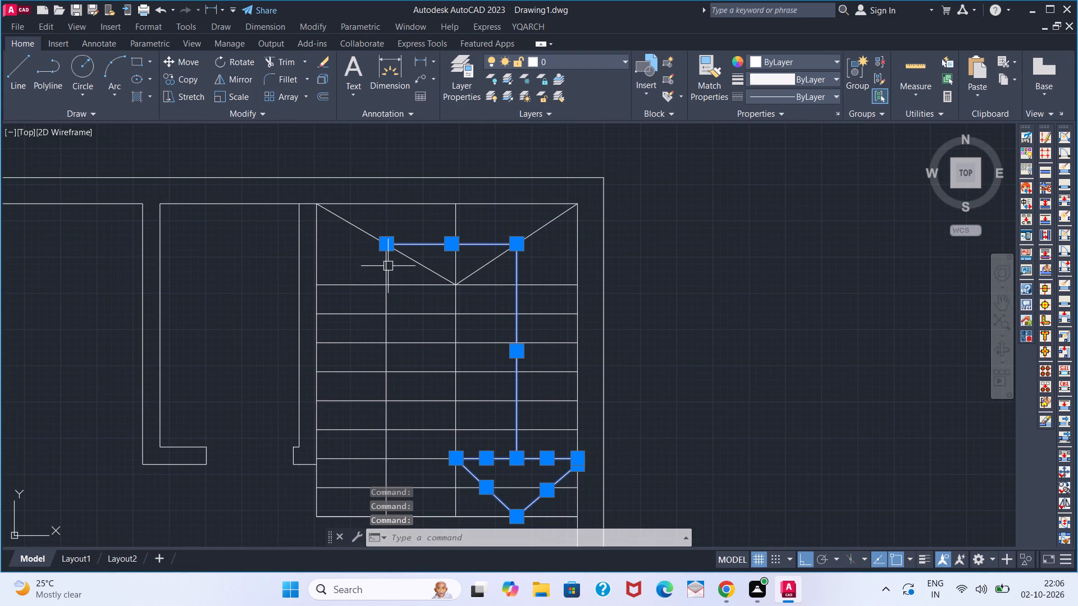
click(388, 266)
key(g)
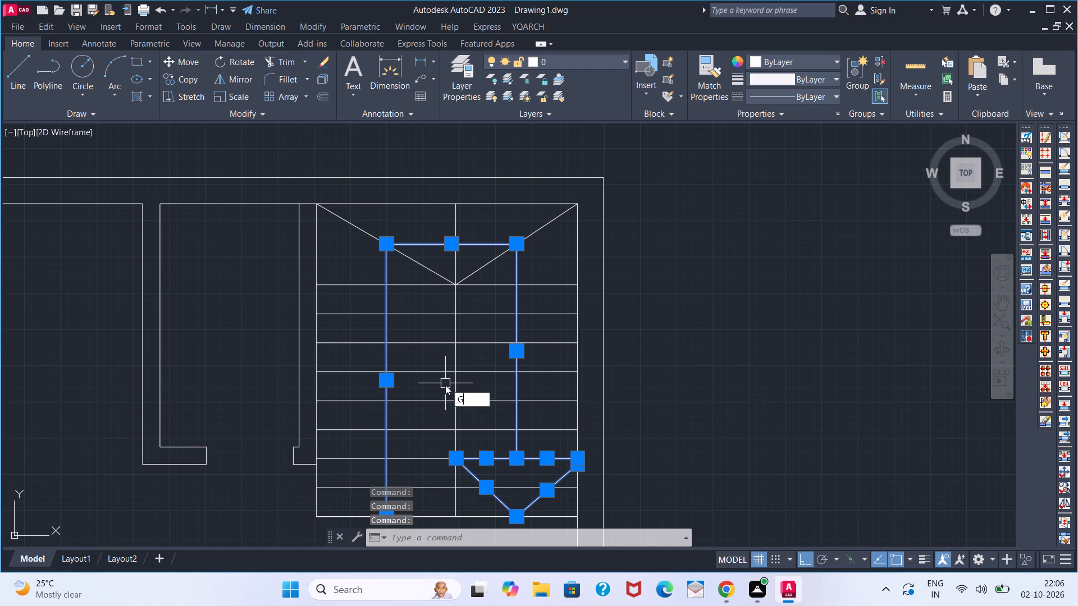
key(space)
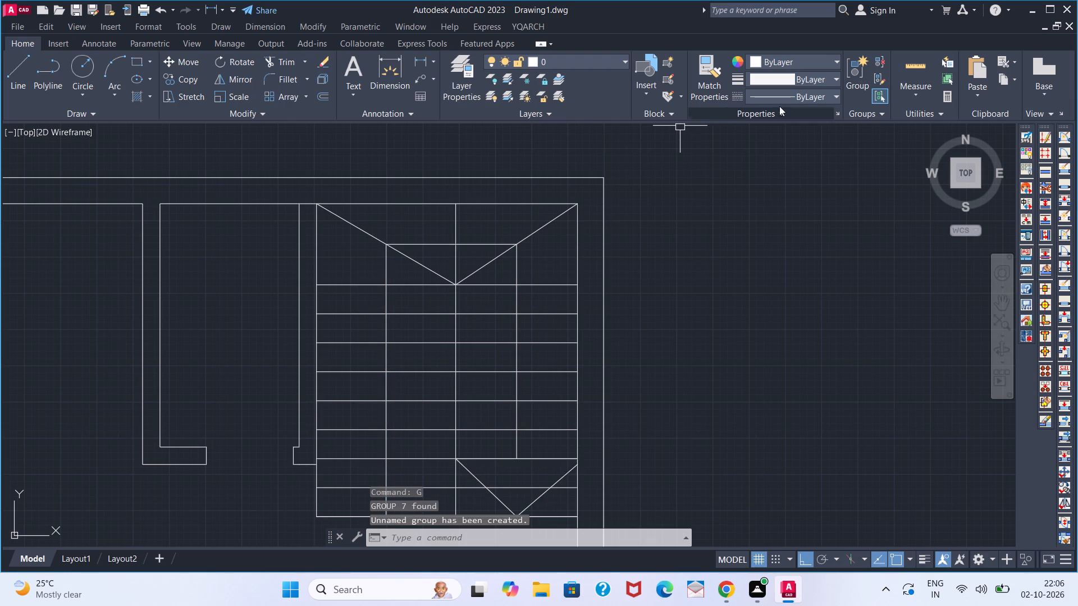
Load the ACAD_ISO03W100 ISO dash space linetype into the drawing.
click(801, 95)
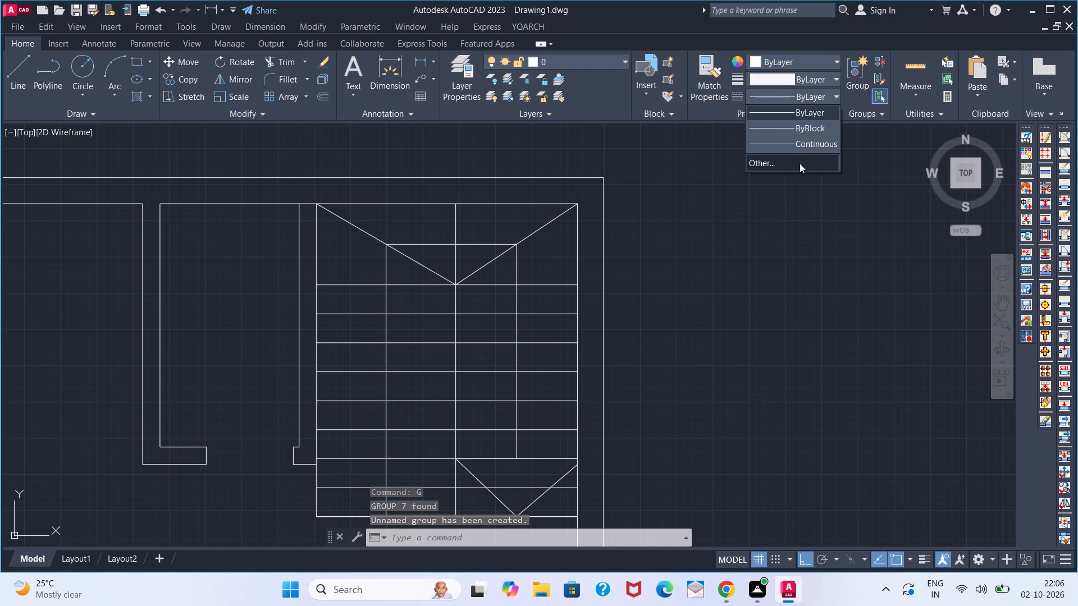
click(800, 163)
click(676, 168)
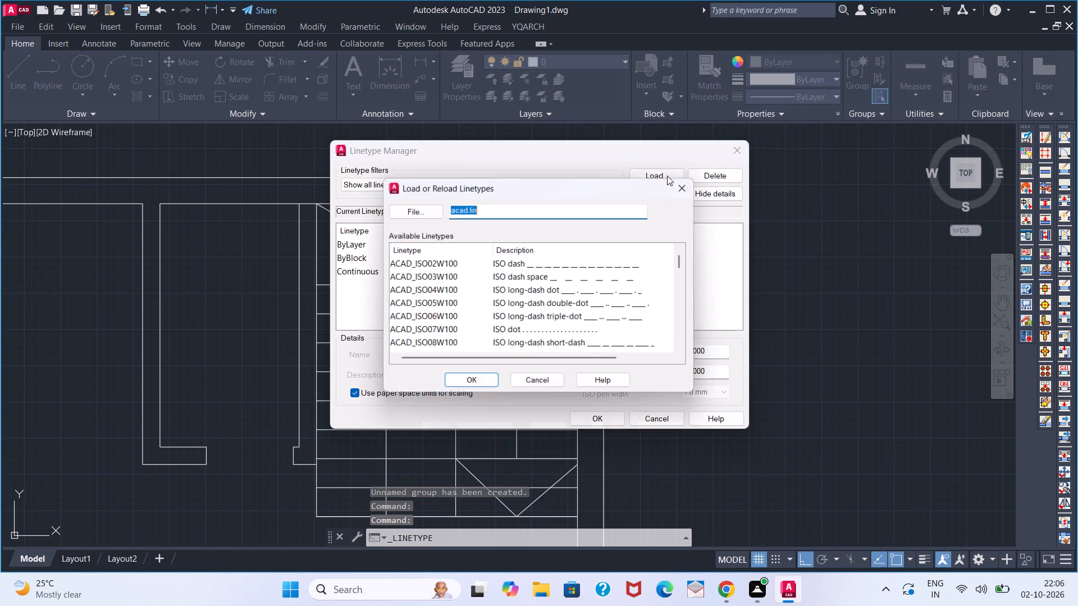
click(513, 282)
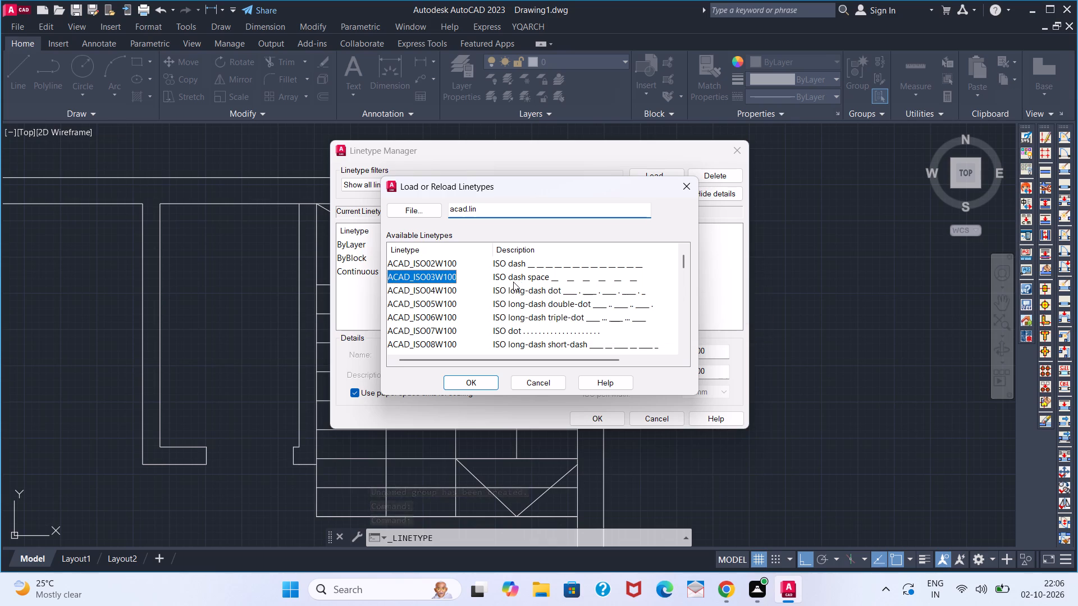
click(458, 383)
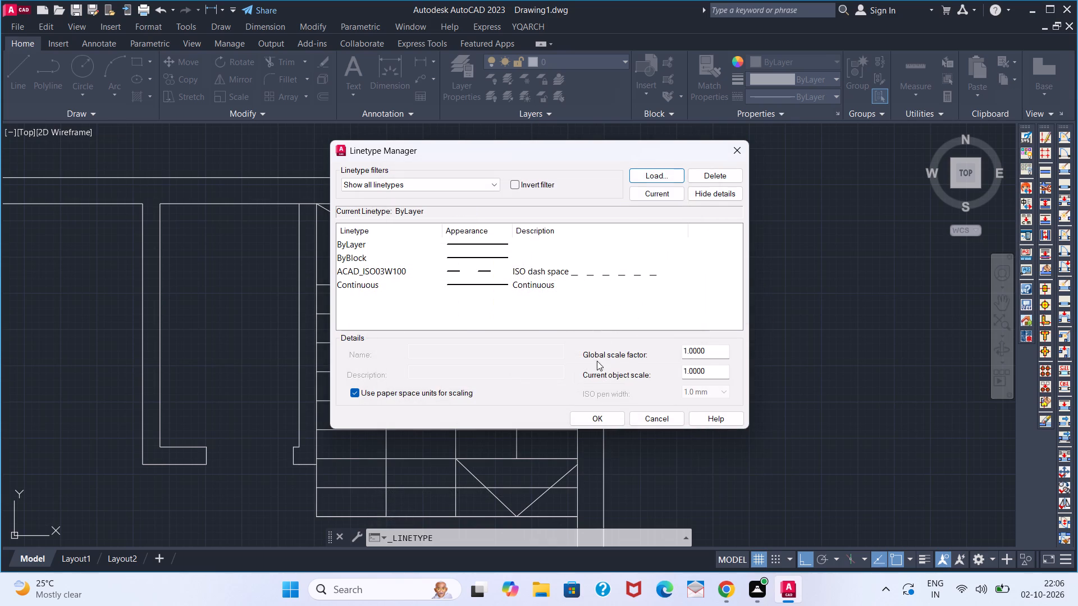
click(595, 417)
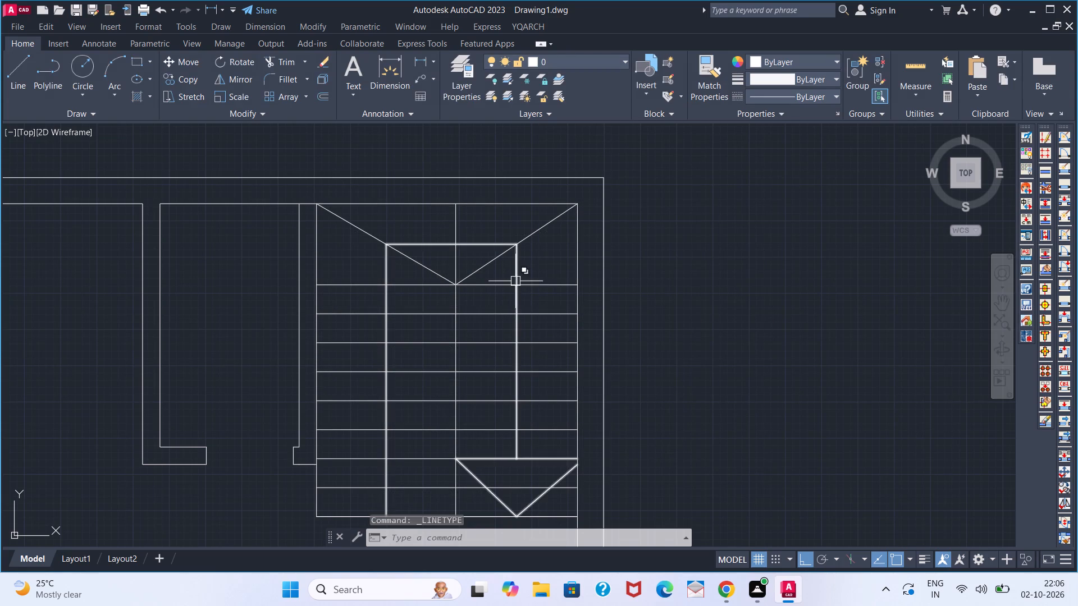
Assign the ACAD_ISO03W100 linetype to the grouped stair direction line and arrowhead.
click(515, 281)
click(782, 91)
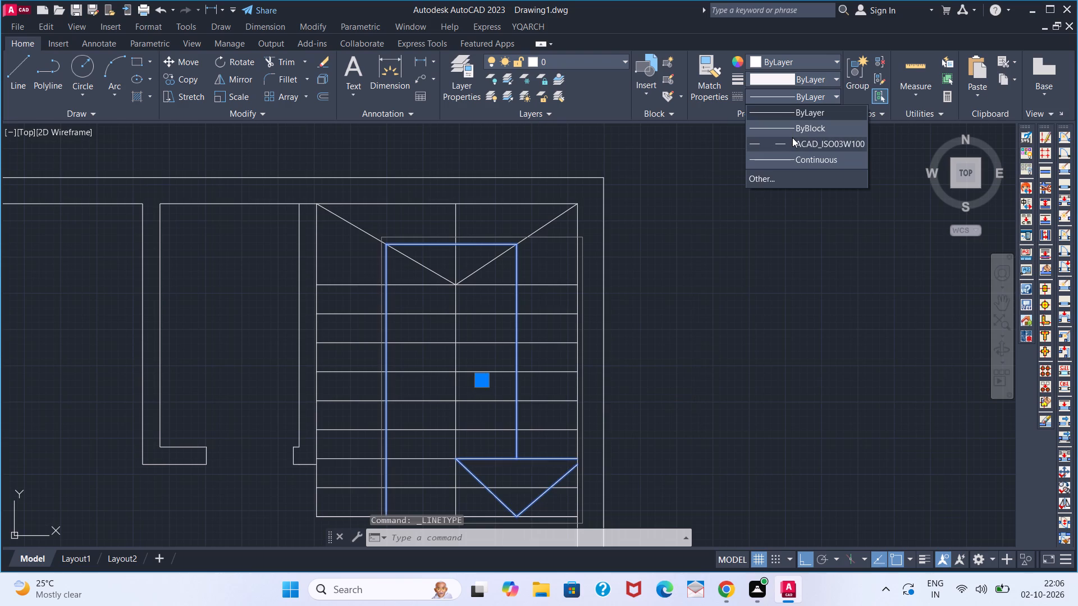
click(792, 137)
key(Escape)
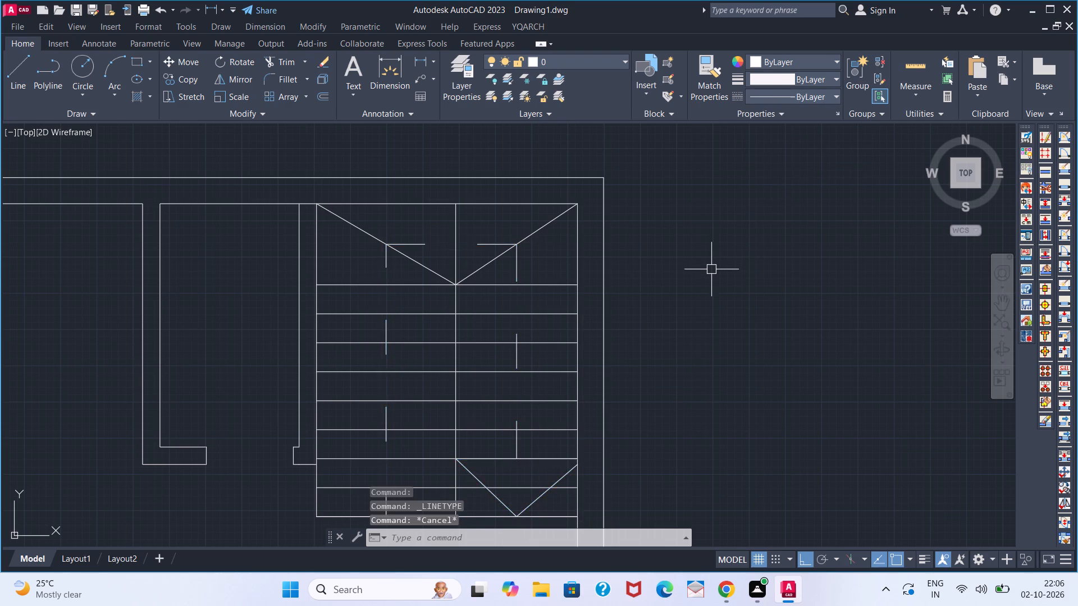
Examine the whole floor plan, including the staircase, the rooms on both sides and the central corridor.
scroll(628, 313, down, 2)
middle_drag(536, 401, 614, 267)
scroll(606, 272, up, 2)
scroll(606, 274, down, 4)
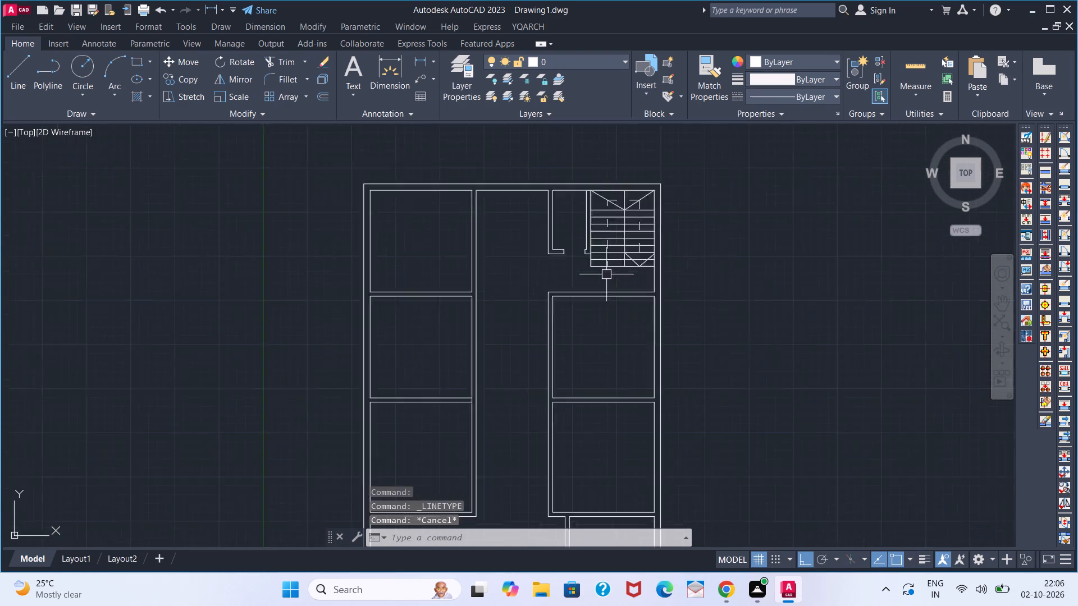
scroll(577, 241, up, 1)
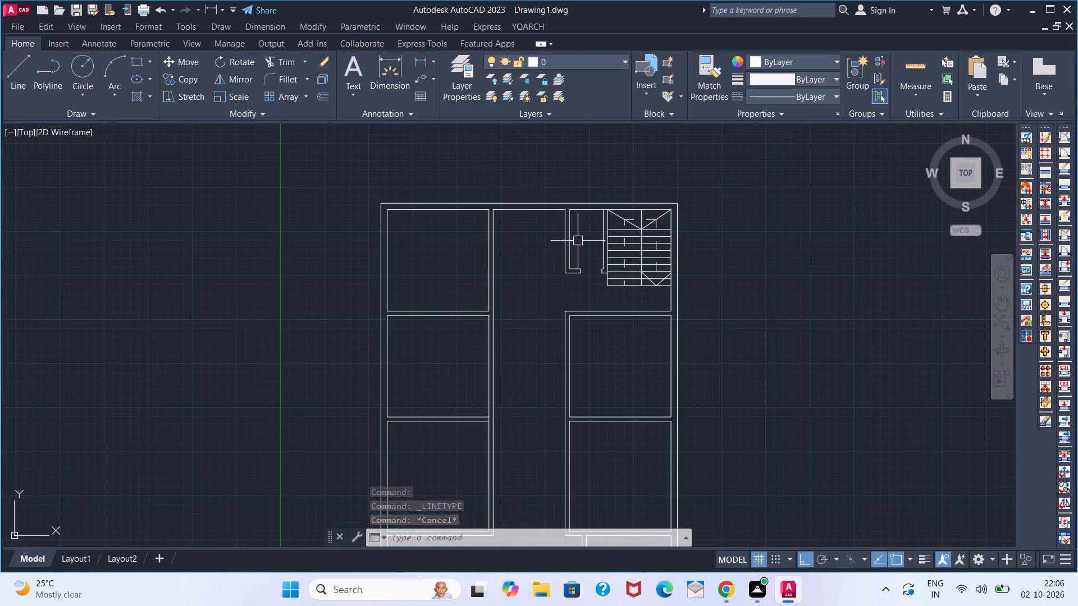
scroll(561, 271, down, 1)
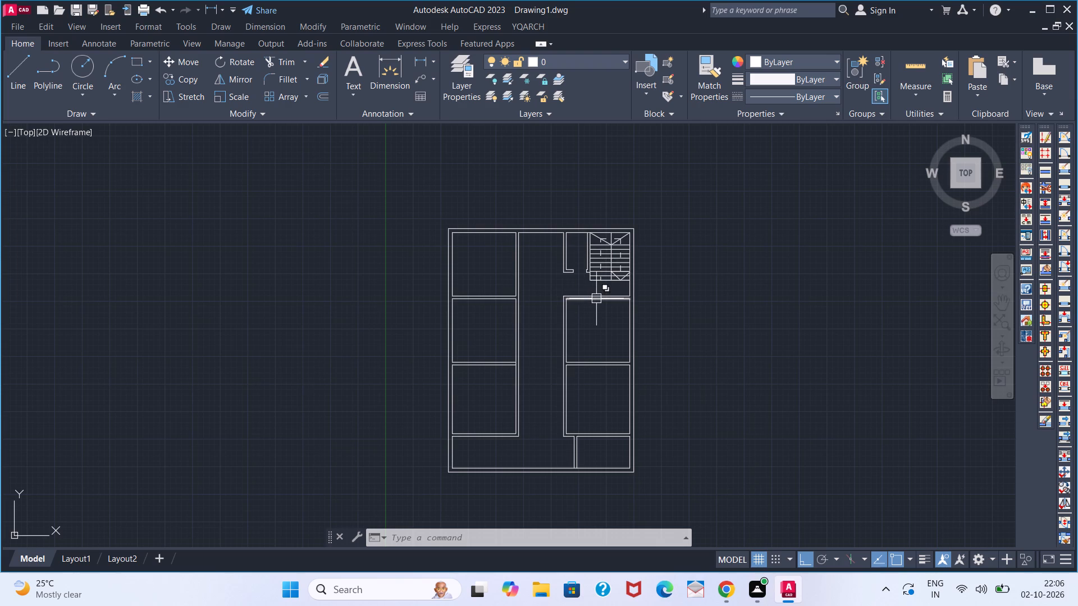
middle_drag(537, 320, 584, 285)
scroll(538, 318, up, 1)
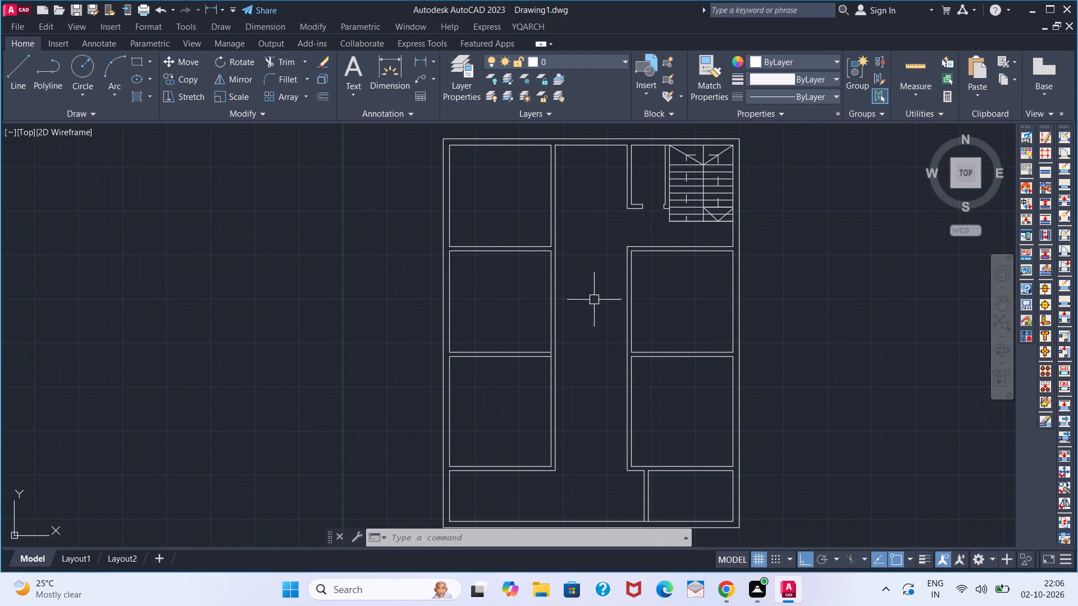
scroll(611, 304, down, 2)
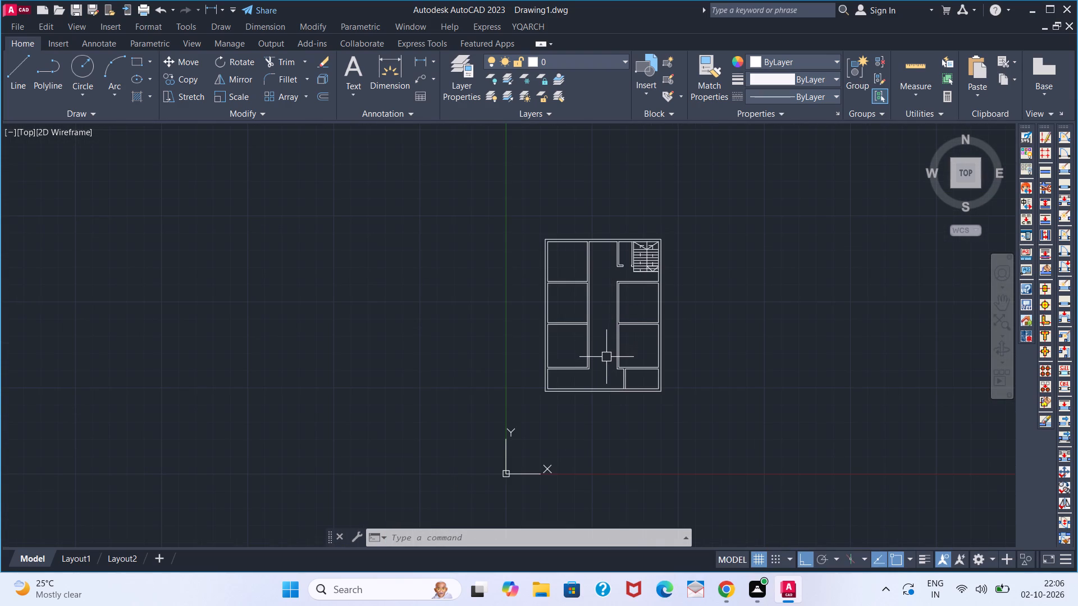
scroll(622, 384, up, 2)
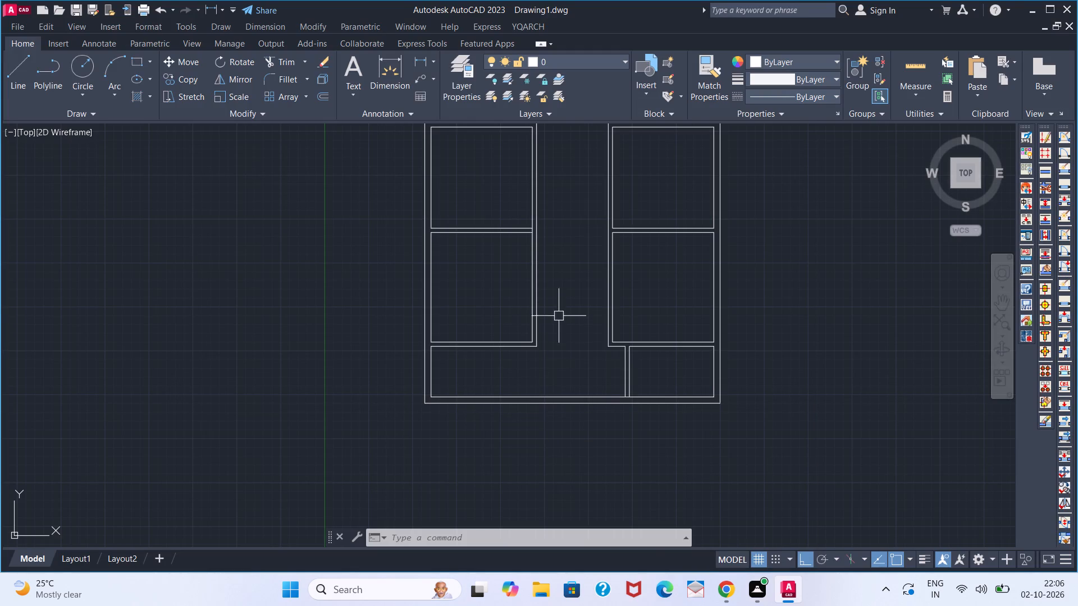
scroll(568, 269, down, 1)
middle_drag(568, 265, 510, 377)
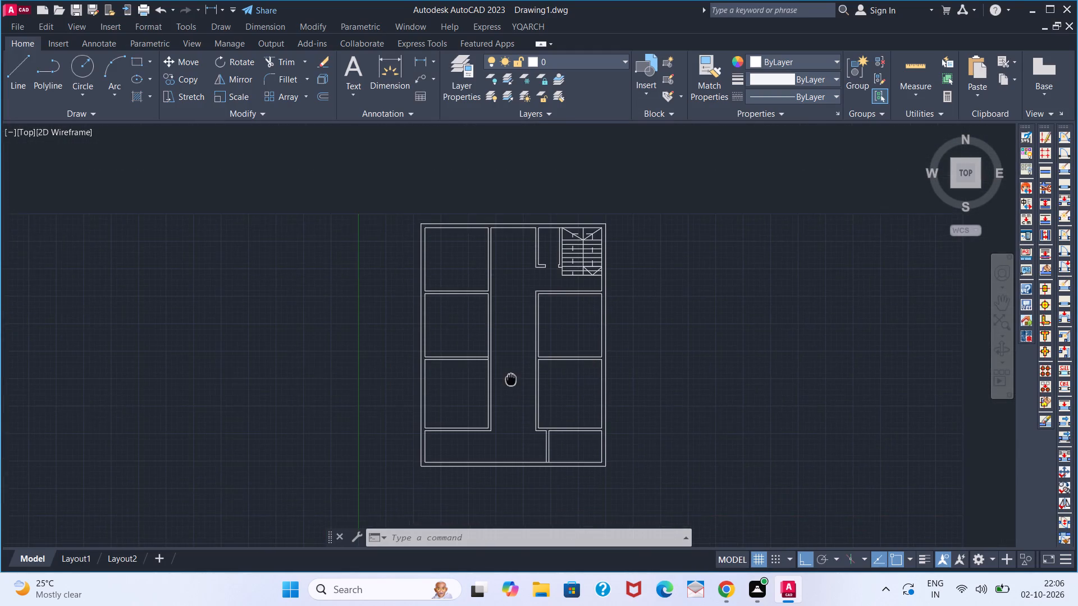
middle_drag(510, 377, 508, 363)
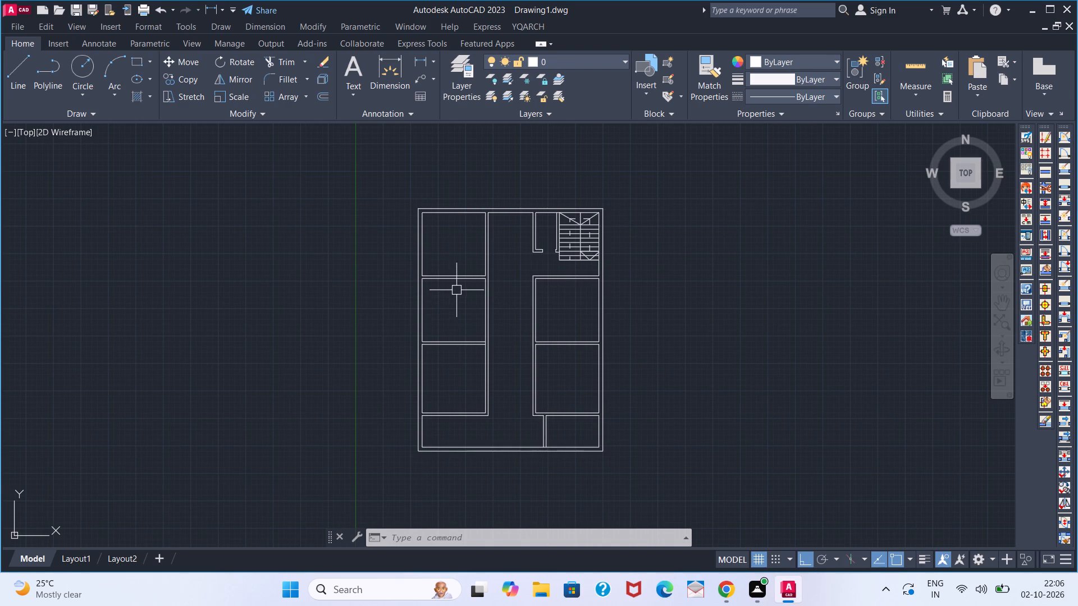
scroll(453, 353, up, 1)
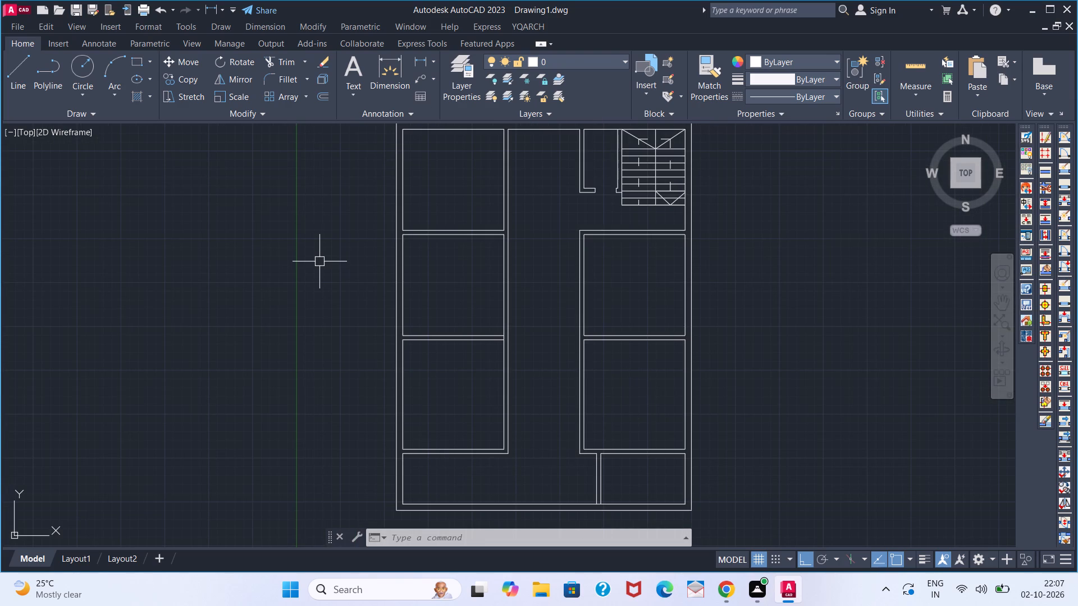
Insert the Sofa - Roundback 7 ft. and square woodgrain table blocks from DesignCenter's Home - Space Planner, left of the plan's lower part.
key(ctrl+2)
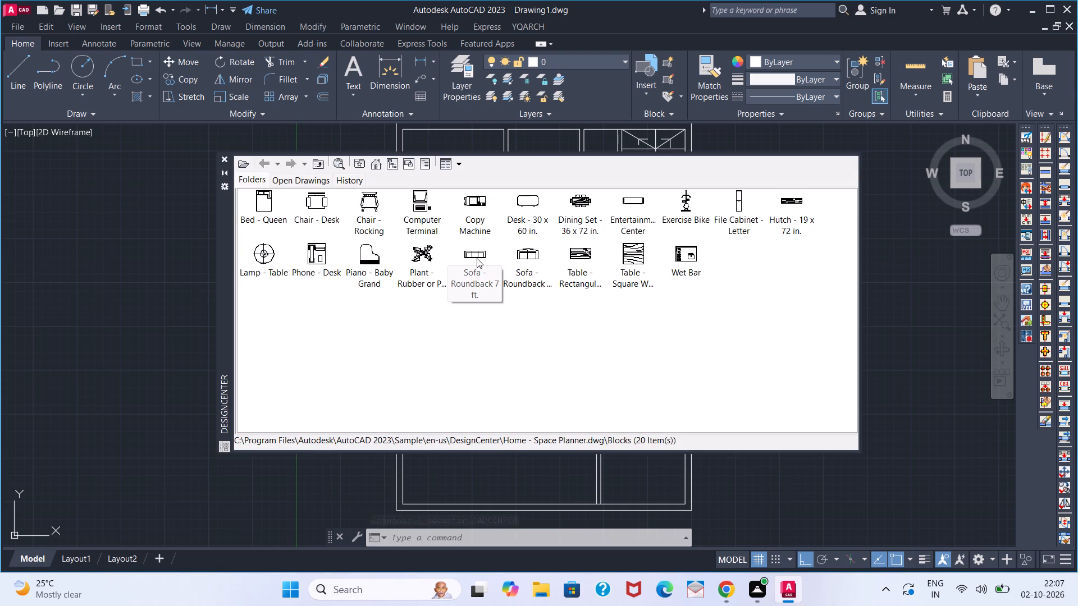
drag(477, 258, 306, 486)
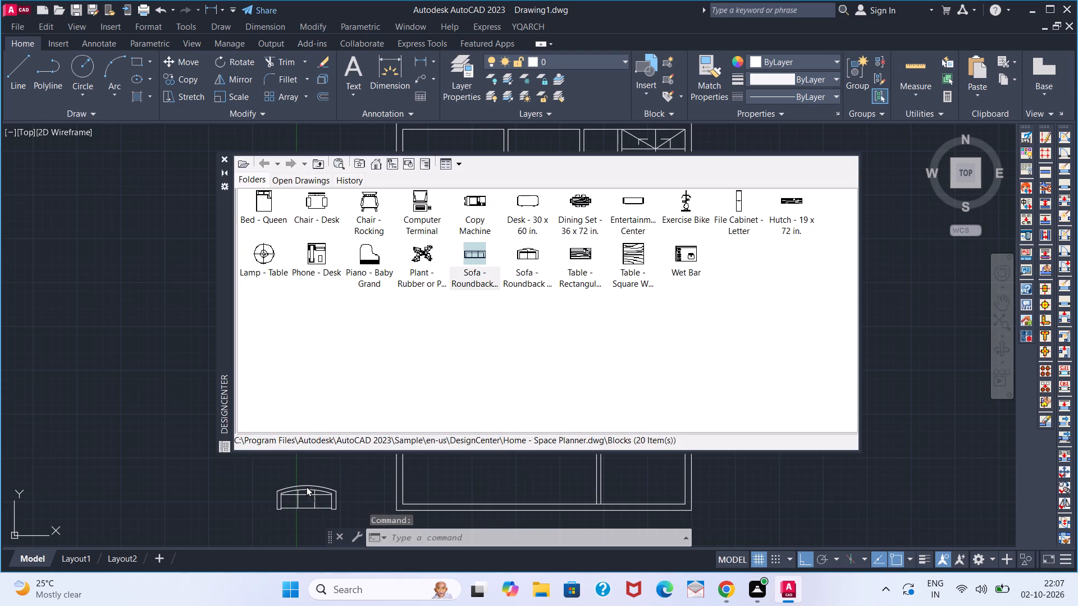
drag(306, 486, 308, 459)
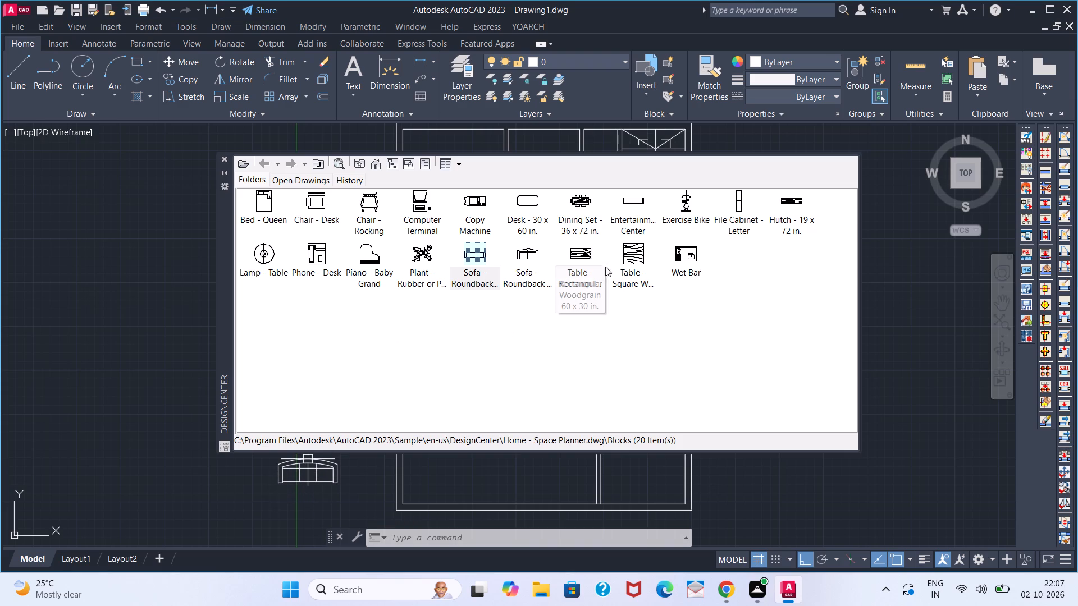
drag(630, 246, 307, 452)
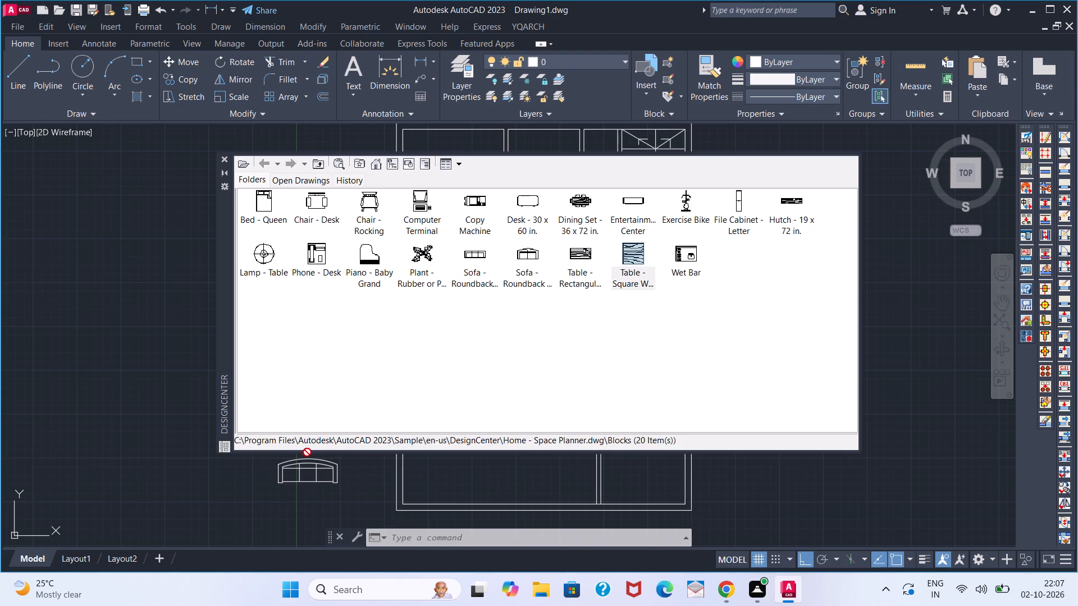
drag(307, 452, 222, 465)
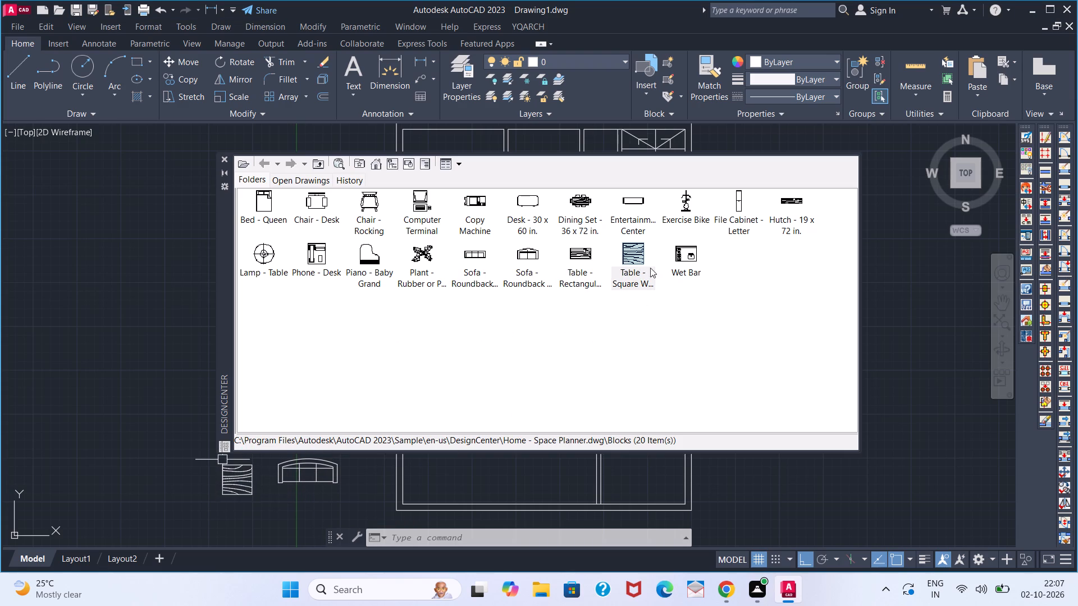
Move DesignCenter clear of the drawing area beside the plan and insert the Table - Rectangular Woodgrain 60 x 30 in. block above the sofa.
drag(581, 252, 332, 421)
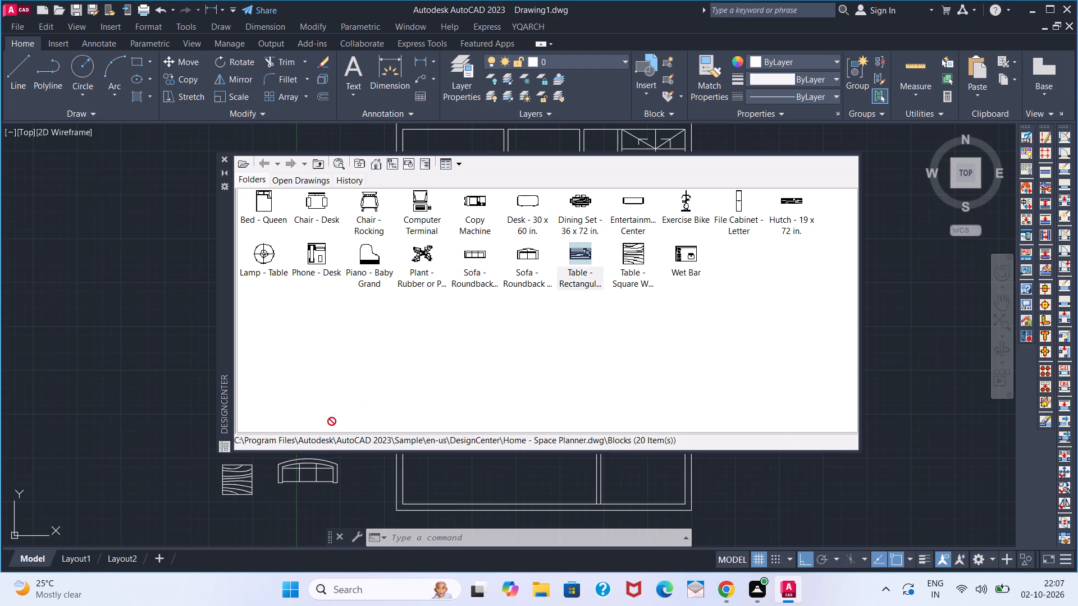
drag(332, 421, 289, 439)
drag(537, 162, 679, 143)
click(574, 153)
drag(573, 156, 723, 155)
drag(223, 268, 371, 239)
drag(731, 227, 688, 238)
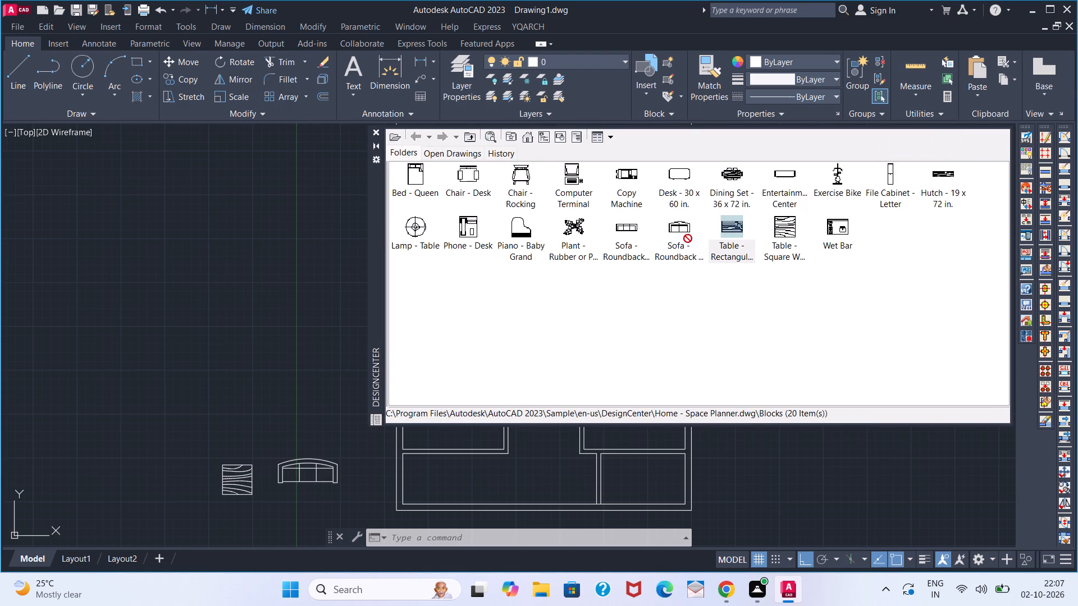
drag(688, 238, 262, 393)
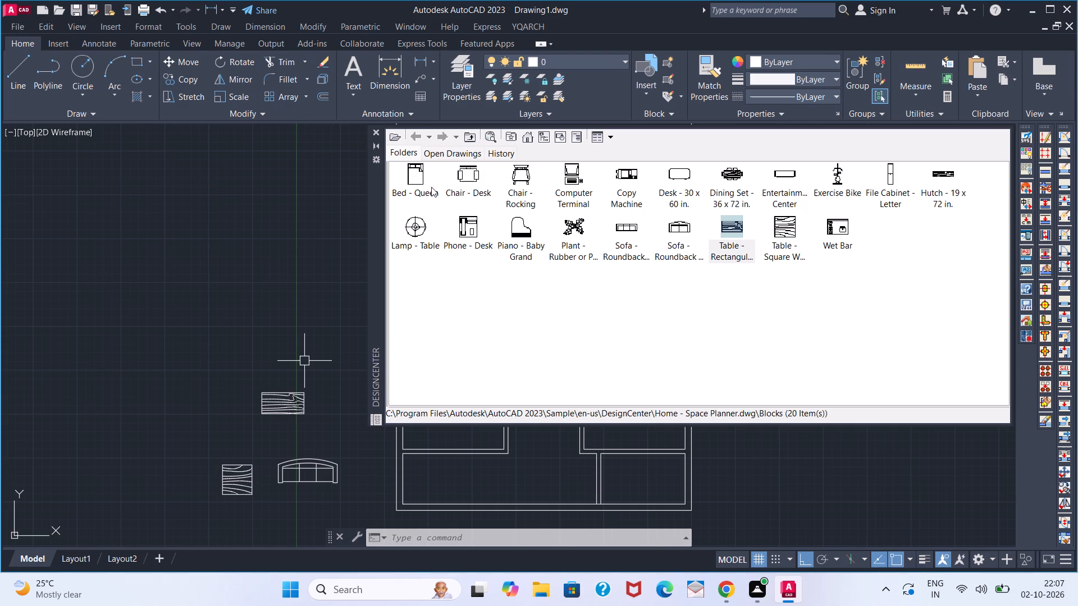
Insert the Bed - Queen block above the rectangular table and the Chair - Desk block above the bed.
drag(431, 187, 282, 297)
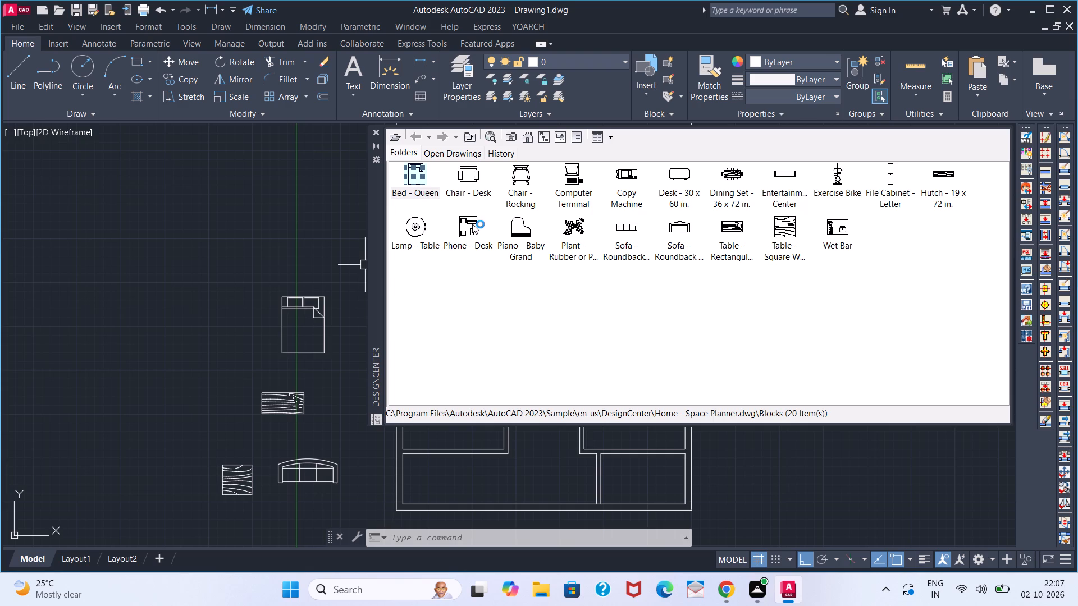
drag(468, 178, 283, 258)
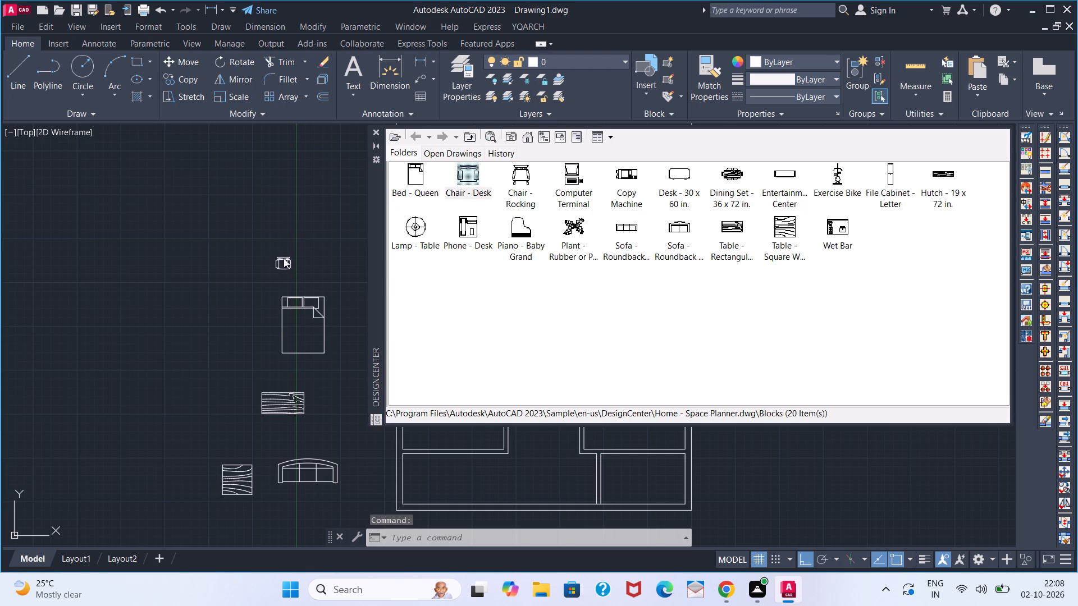
scroll(272, 279, up, 4)
scroll(312, 238, down, 1)
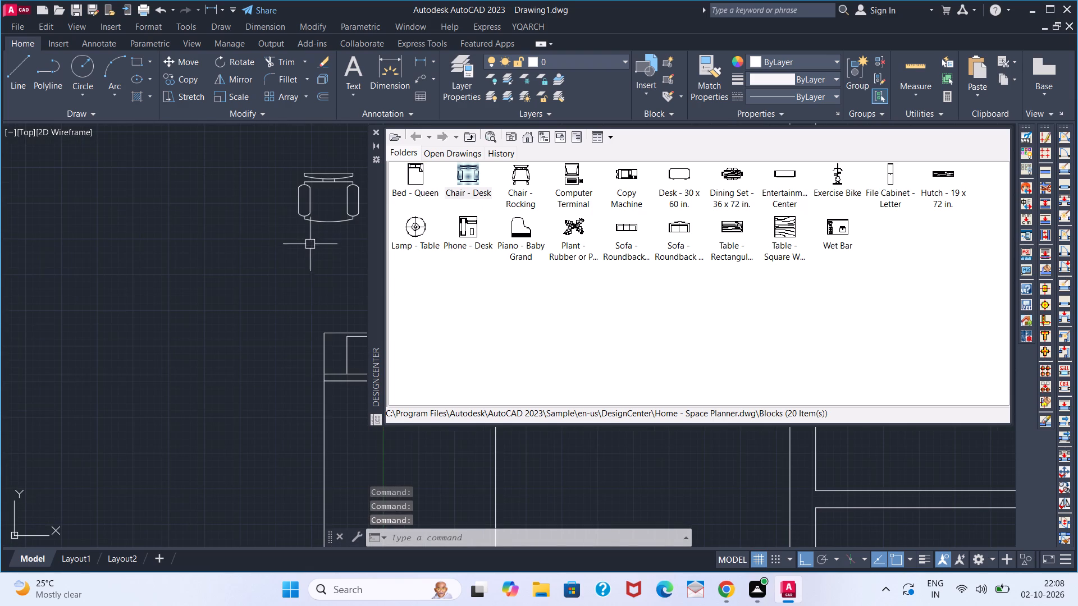
scroll(313, 255, down, 2)
middle_drag(327, 255, 282, 273)
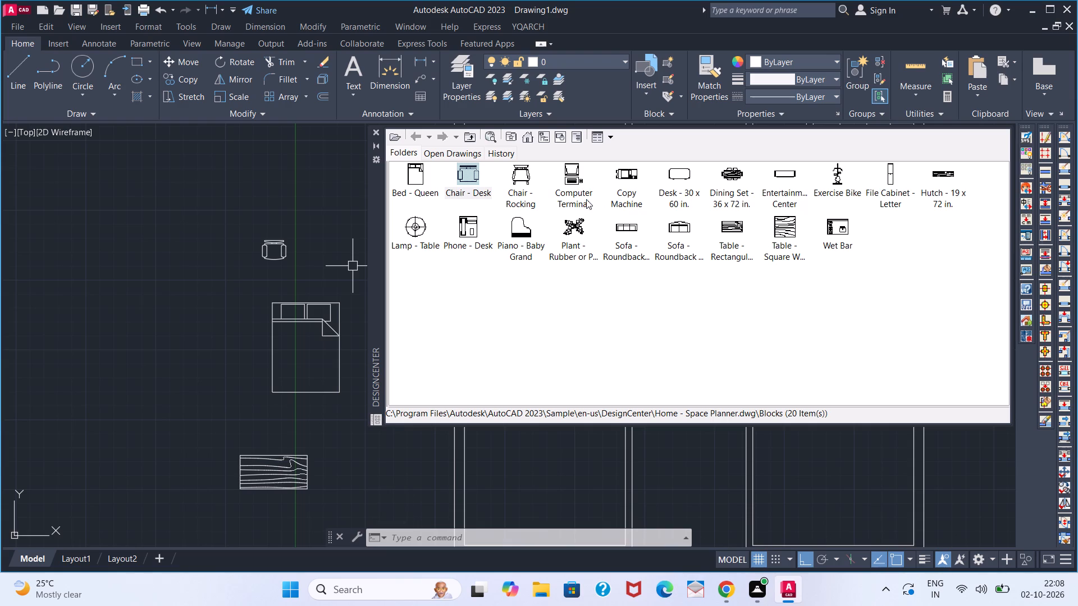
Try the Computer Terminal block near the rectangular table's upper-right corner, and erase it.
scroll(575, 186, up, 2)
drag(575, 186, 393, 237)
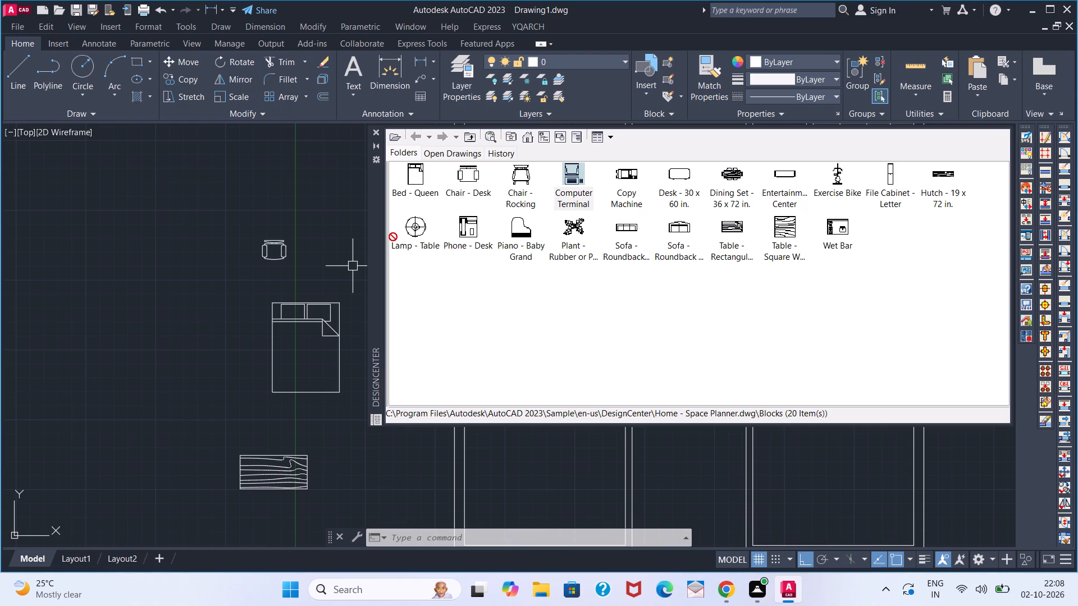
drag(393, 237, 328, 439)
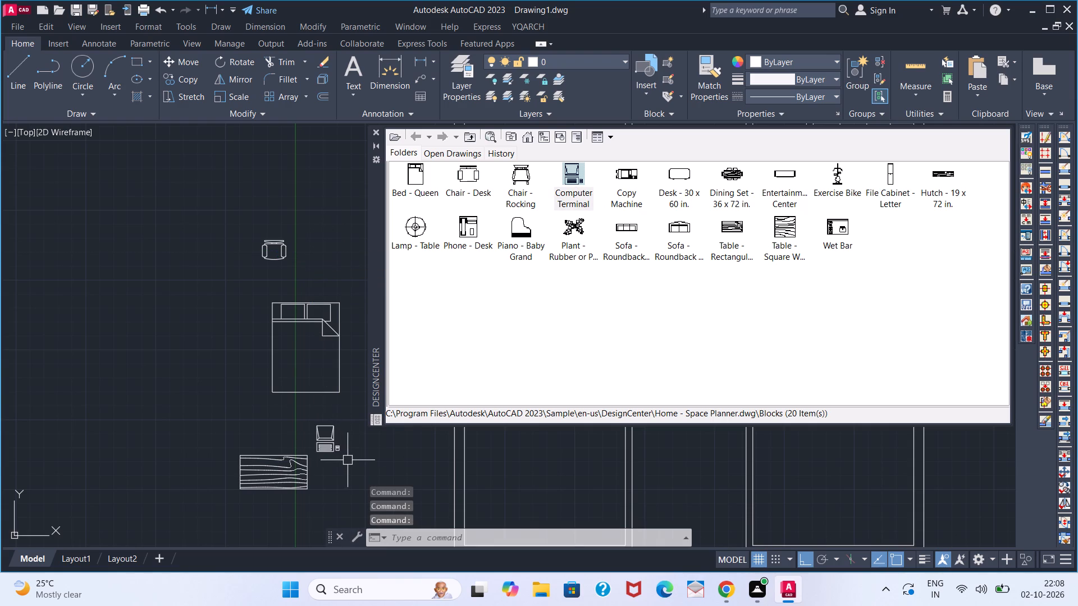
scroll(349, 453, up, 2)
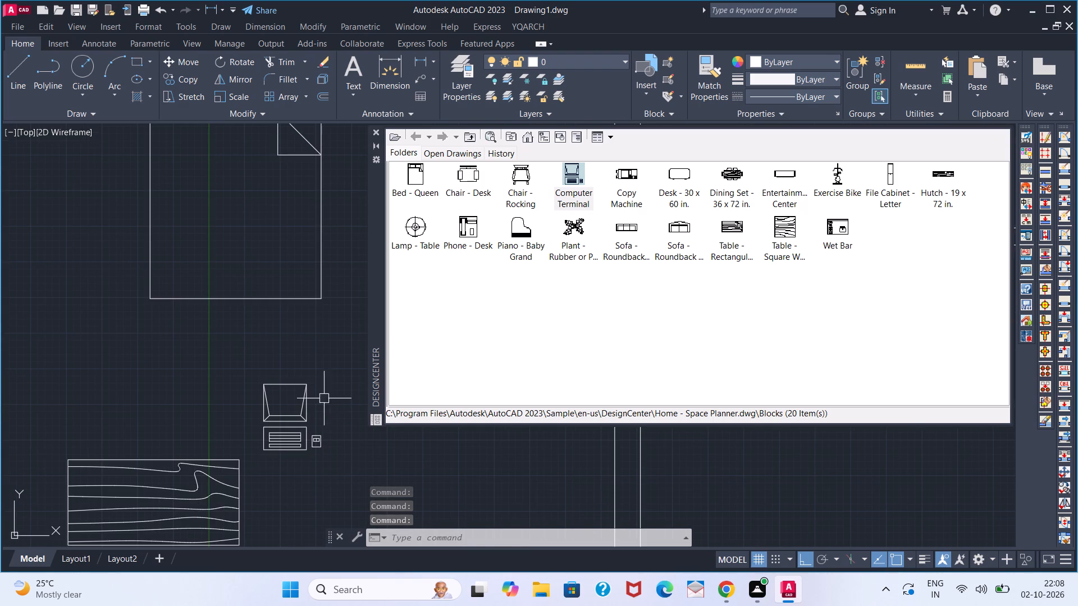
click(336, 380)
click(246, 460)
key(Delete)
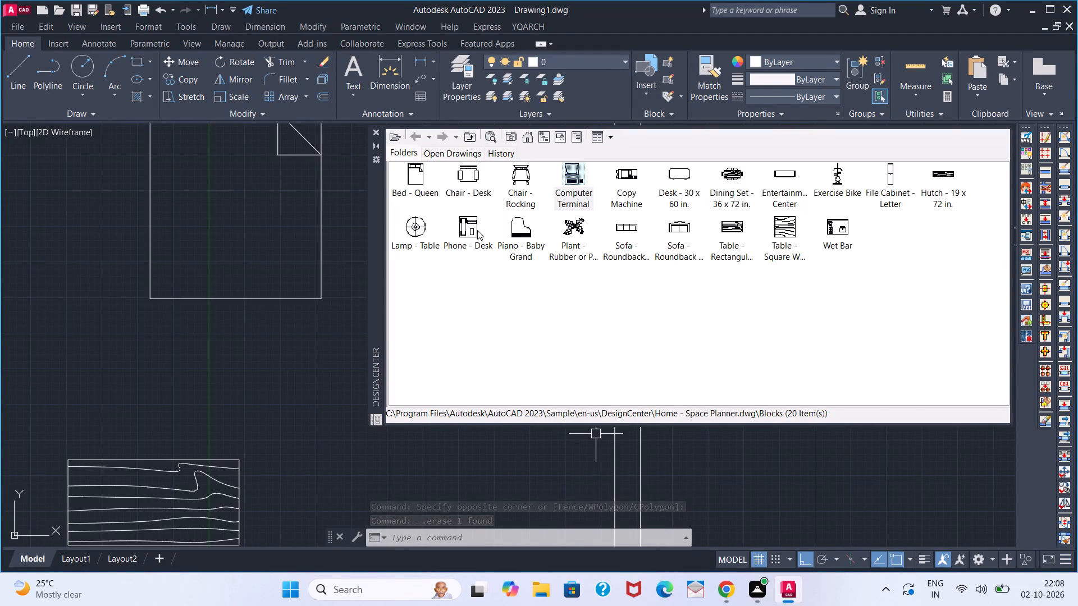
Insert the Phone - Desk block between the bed and rectangular table, and the smaller two-seat Sofa - Roundback block left of that table.
drag(470, 230, 276, 392)
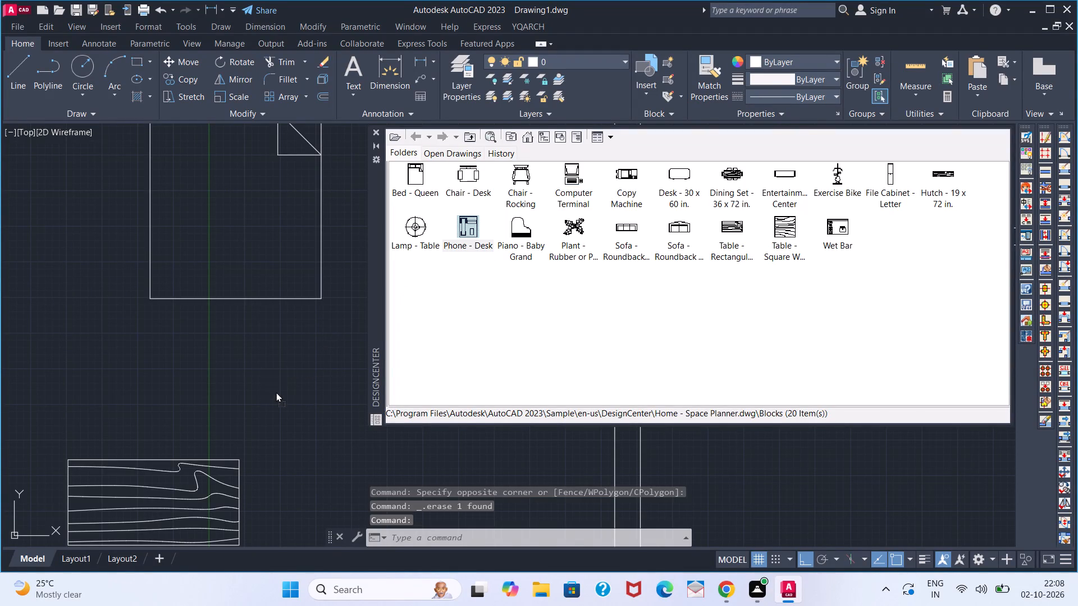
drag(276, 392, 276, 393)
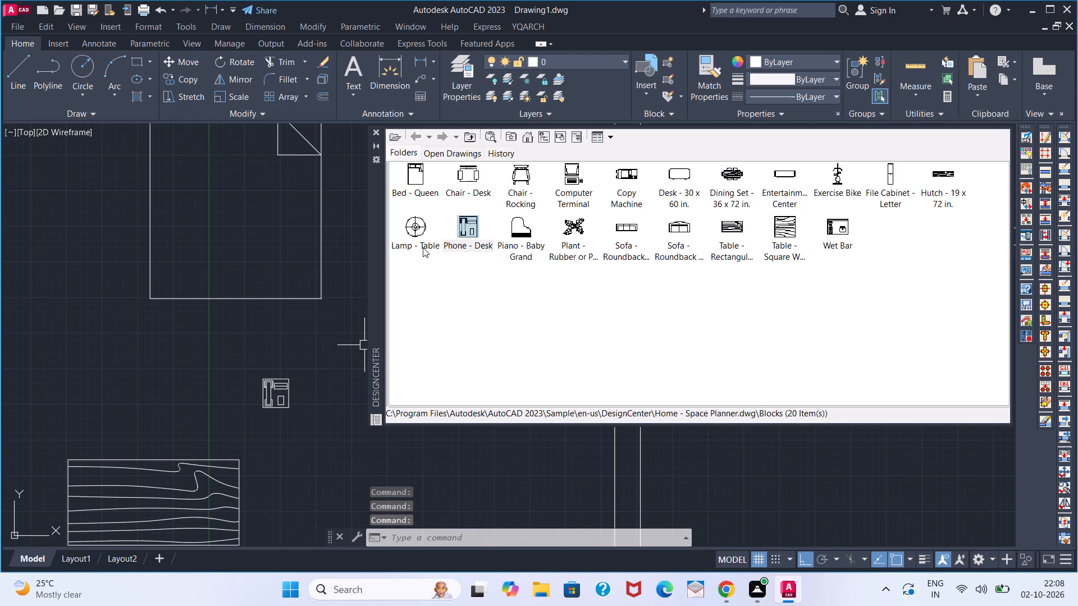
drag(633, 227, 322, 457)
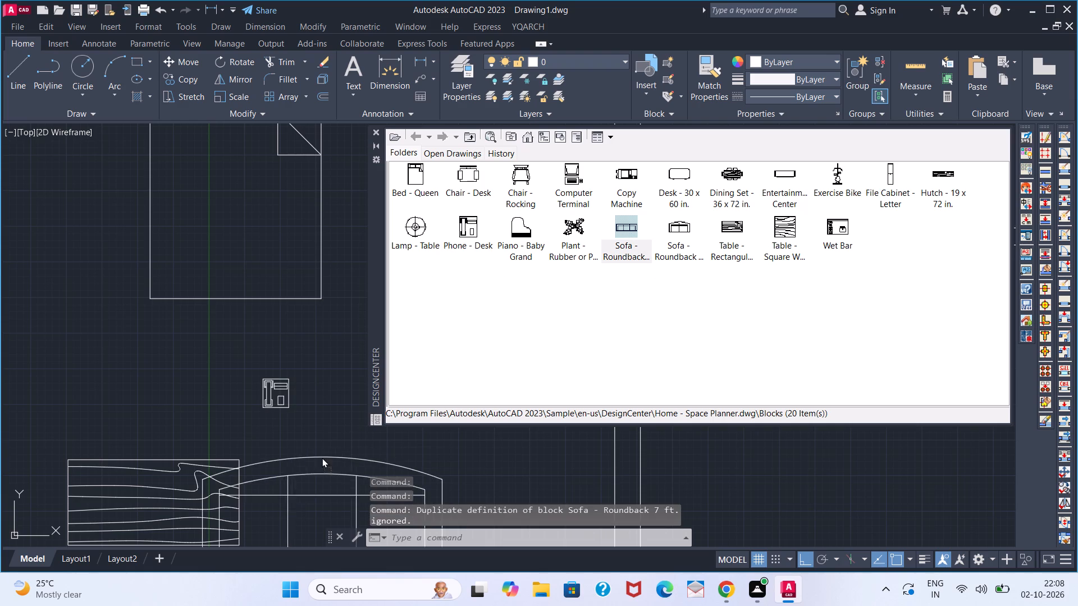
drag(322, 457, 570, 277)
scroll(574, 277, down, 3)
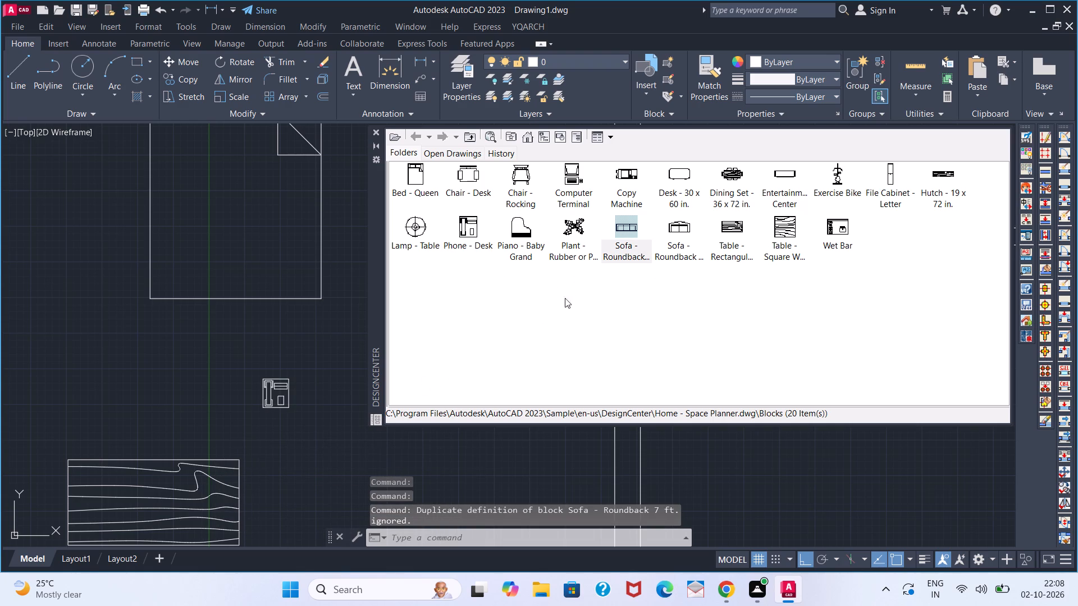
scroll(323, 442, down, 2)
middle_drag(334, 420, 352, 384)
scroll(360, 411, down, 1)
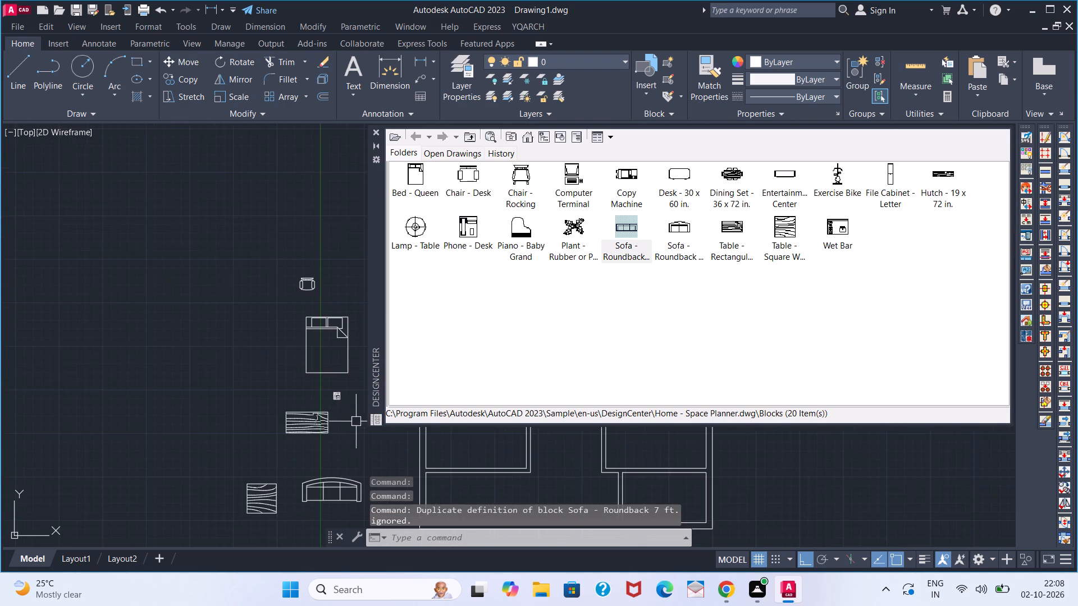
middle_drag(348, 424, 355, 401)
drag(679, 227, 423, 370)
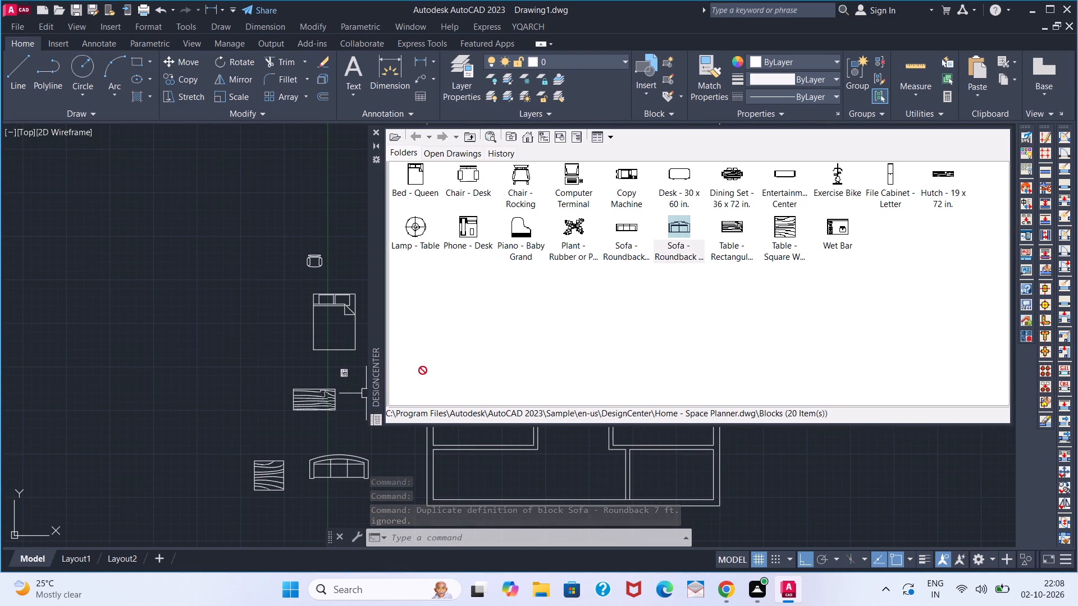
drag(423, 370, 252, 405)
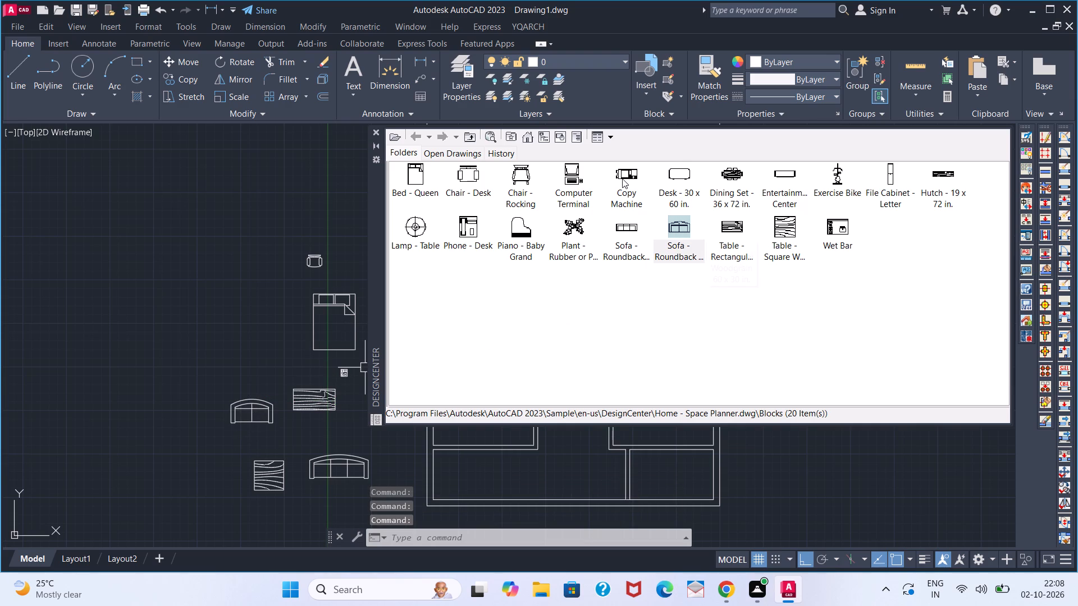
Insert the Desk - 30 x 60 in. block left of the queen bed and the Chair - Rocking block above the desk.
scroll(622, 178, up, 1)
drag(680, 180, 530, 229)
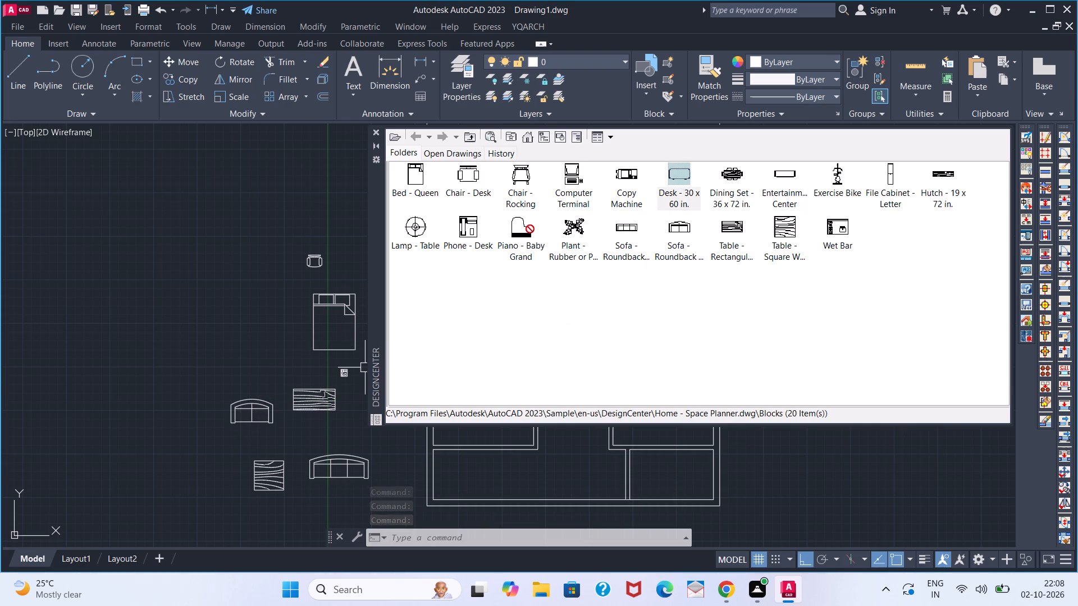
drag(530, 229, 275, 298)
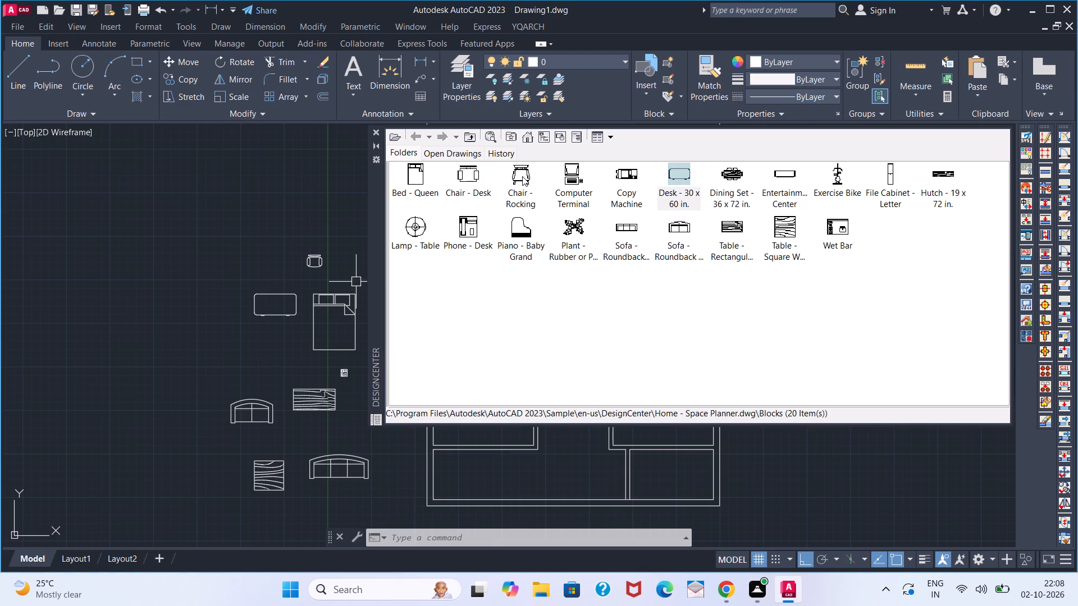
drag(522, 176, 277, 260)
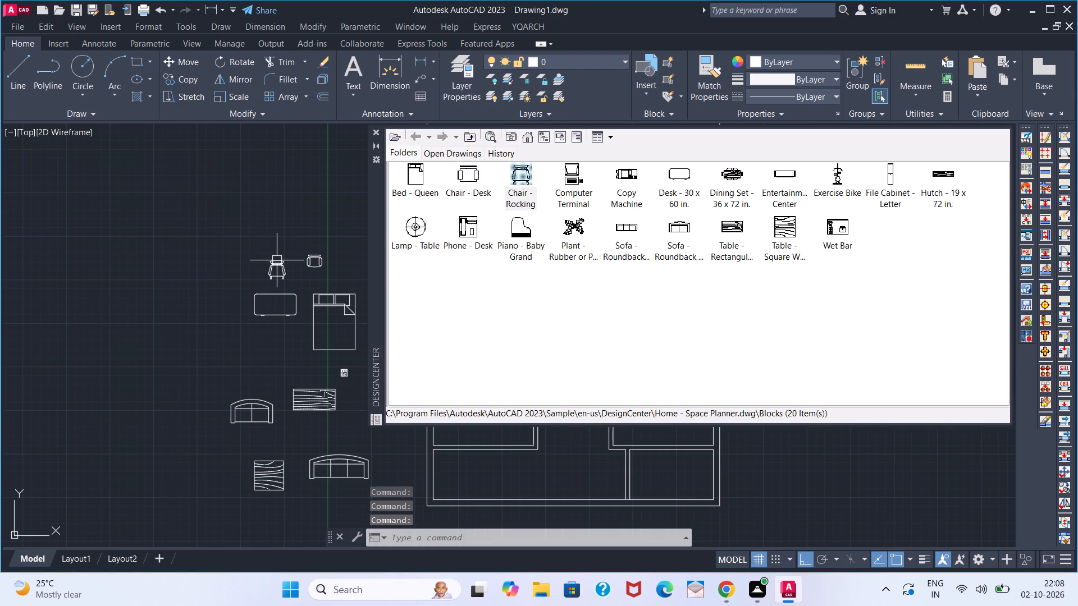
Insert the Plant - Rubber or Philodendron block below and left of the desk.
scroll(294, 268, up, 3)
scroll(292, 276, down, 2)
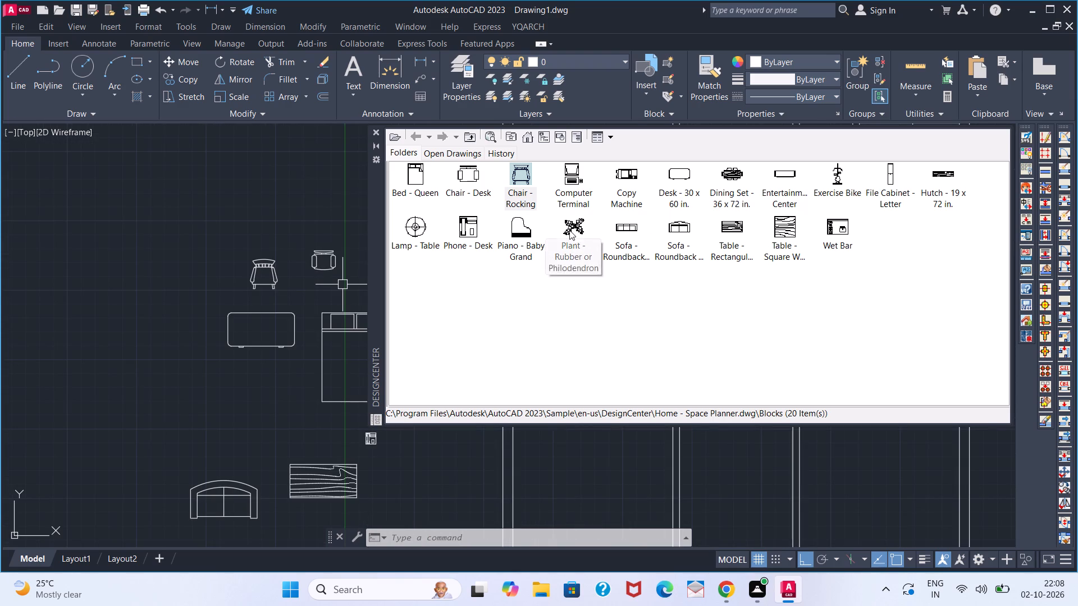
drag(569, 230, 193, 370)
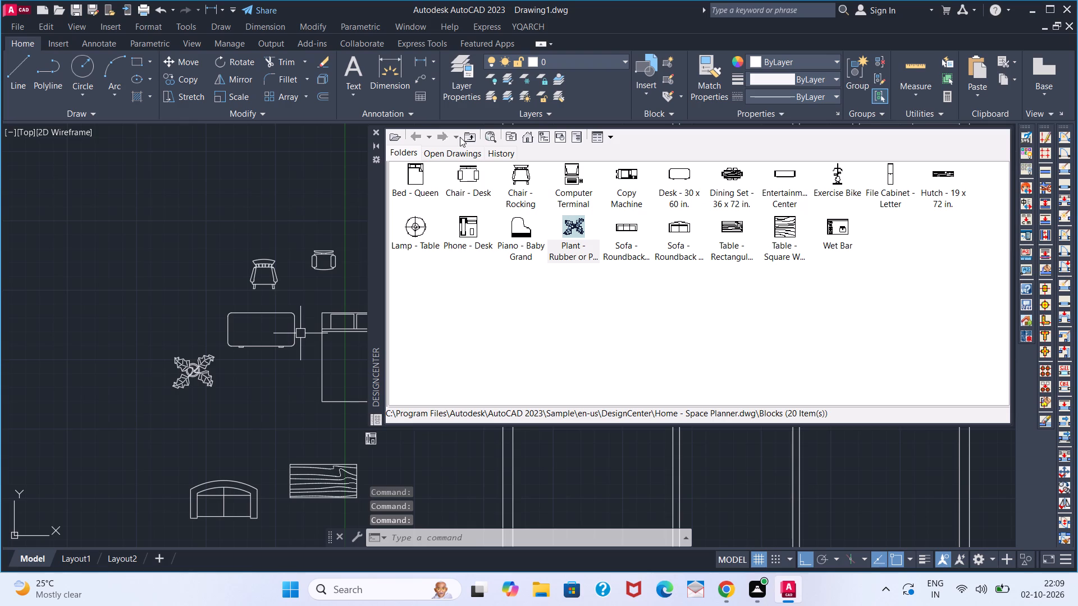
Examine the blocks of House Designer.dwg in DesignCenter, including Toilet - top, and close DesignCenter.
double_click(474, 139)
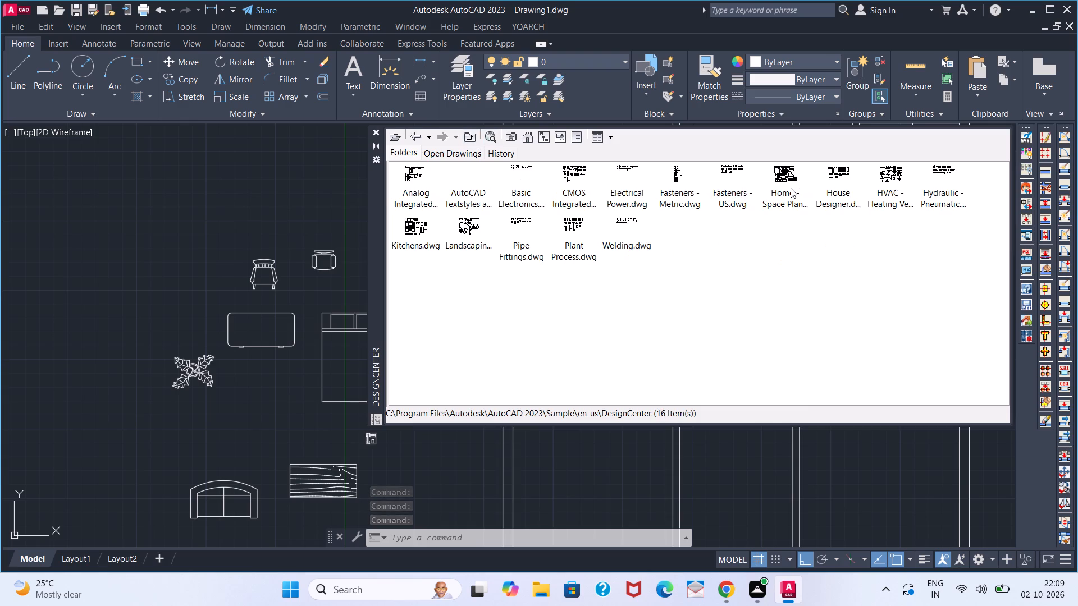
click(791, 188)
double_click(818, 183)
double_click(837, 180)
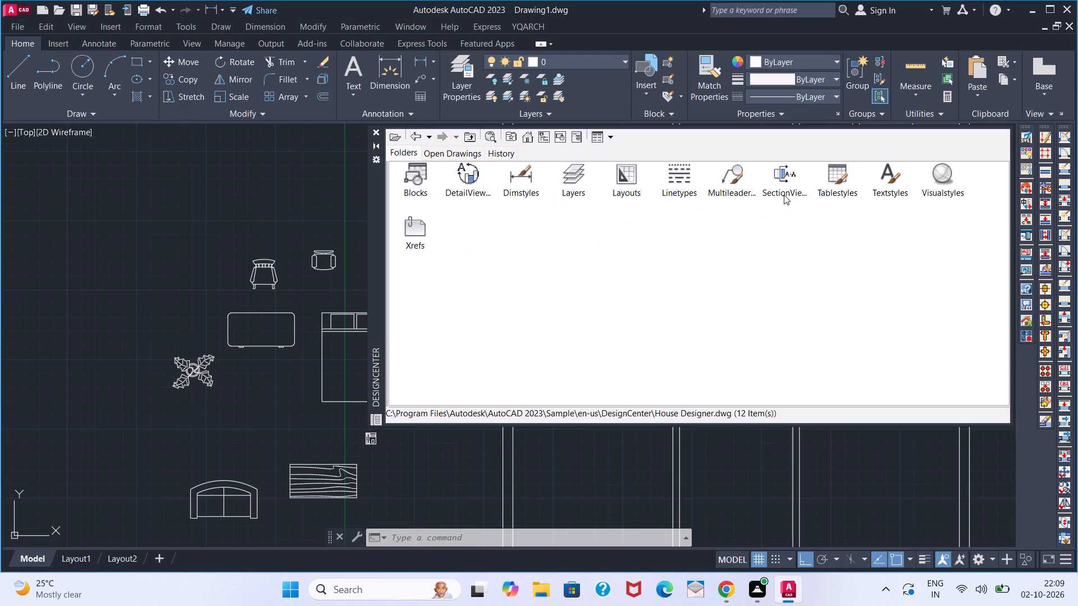
click(397, 191)
double_click(422, 184)
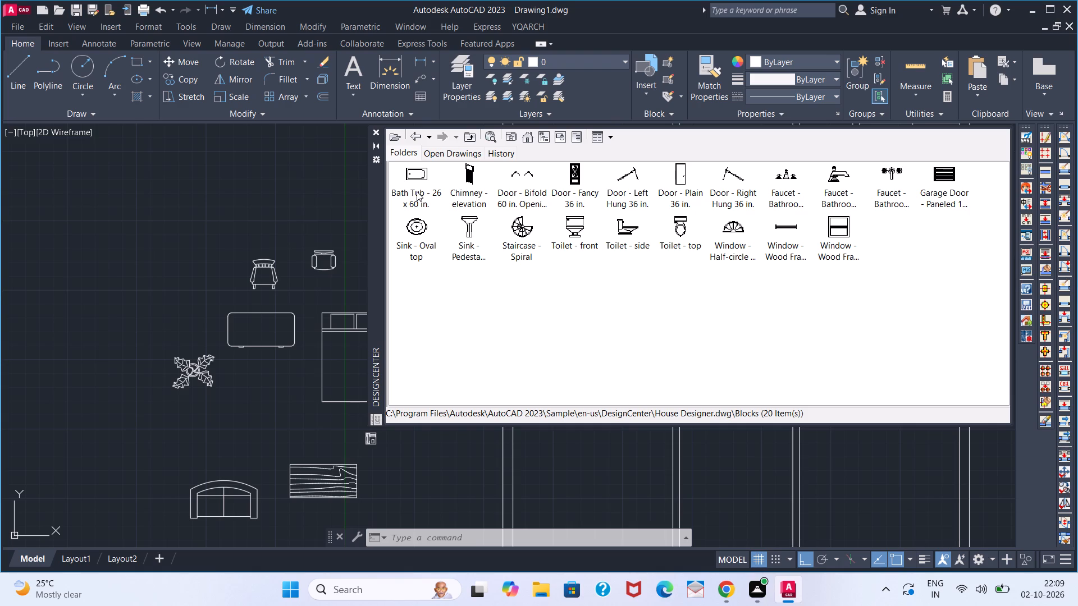
right_click(683, 227)
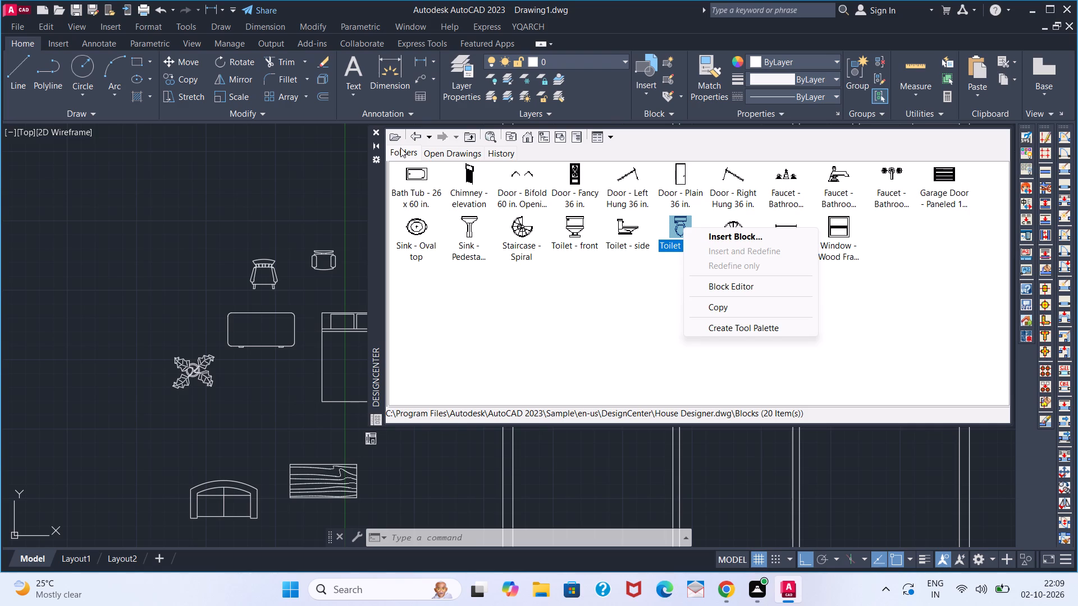
click(378, 128)
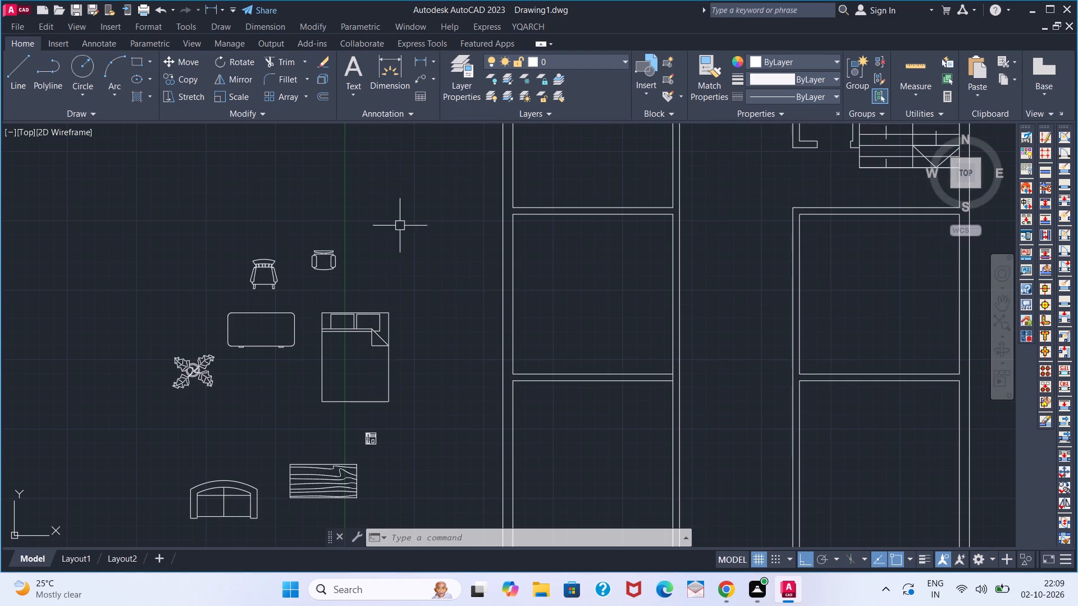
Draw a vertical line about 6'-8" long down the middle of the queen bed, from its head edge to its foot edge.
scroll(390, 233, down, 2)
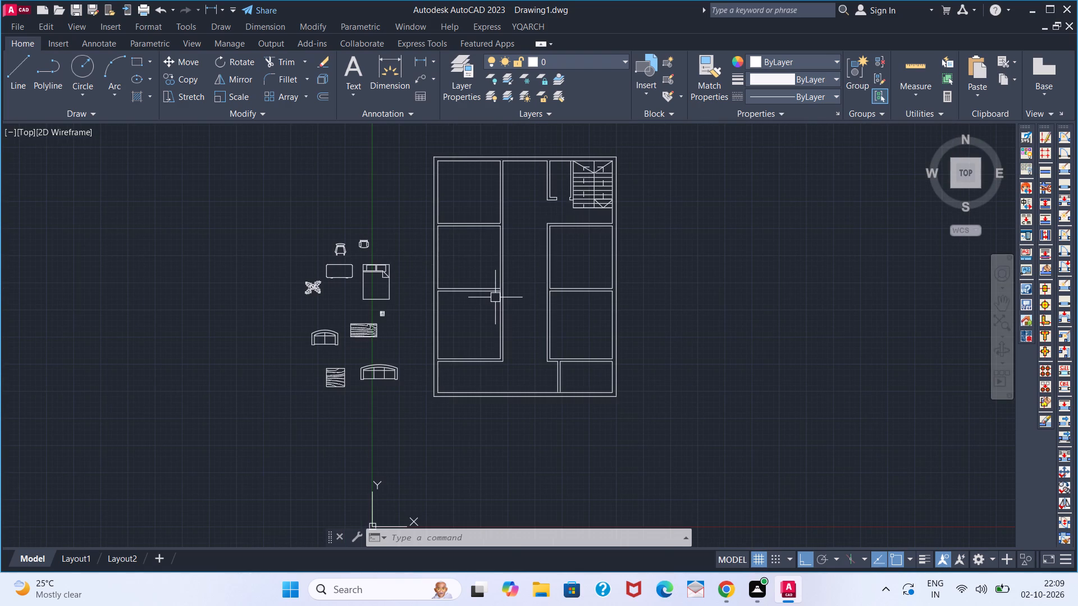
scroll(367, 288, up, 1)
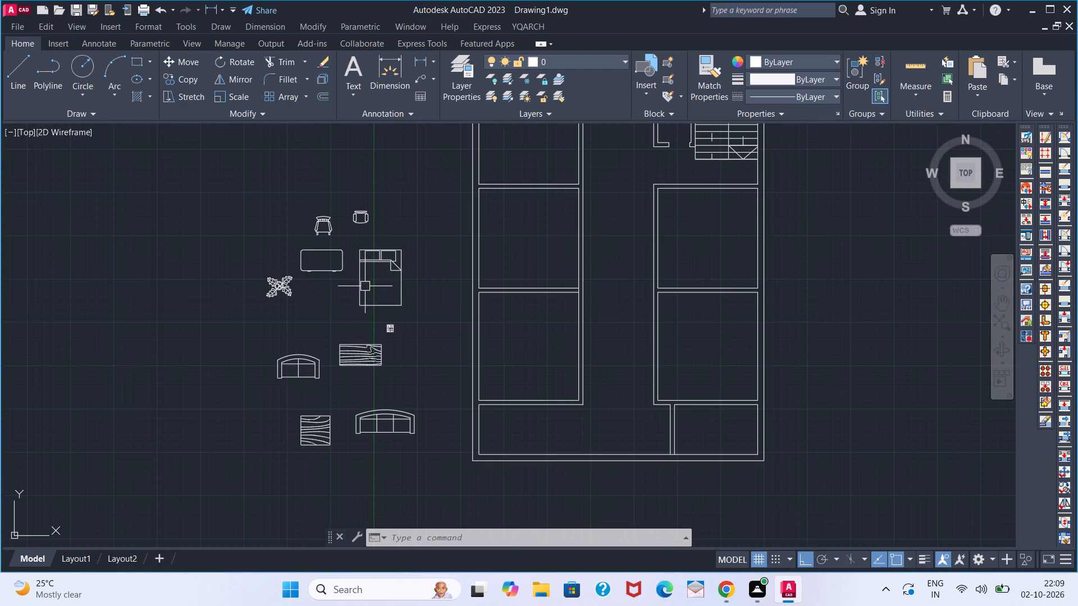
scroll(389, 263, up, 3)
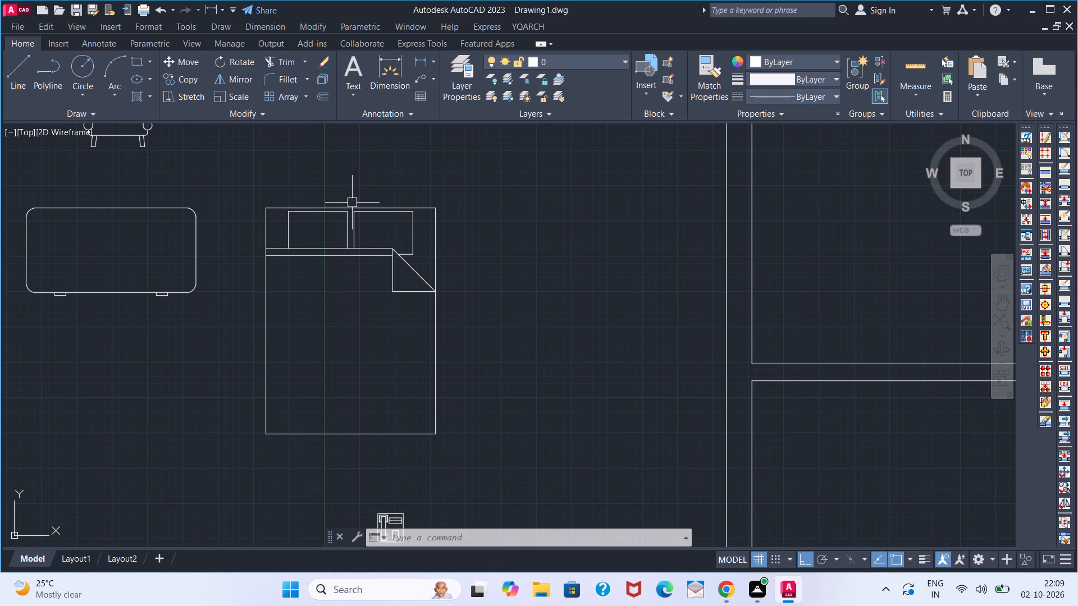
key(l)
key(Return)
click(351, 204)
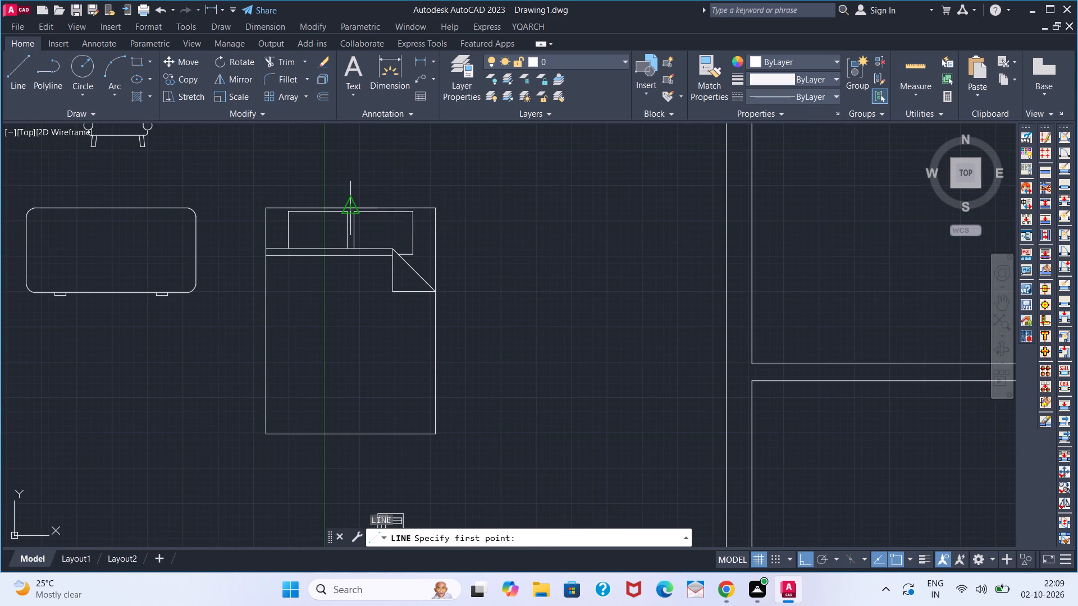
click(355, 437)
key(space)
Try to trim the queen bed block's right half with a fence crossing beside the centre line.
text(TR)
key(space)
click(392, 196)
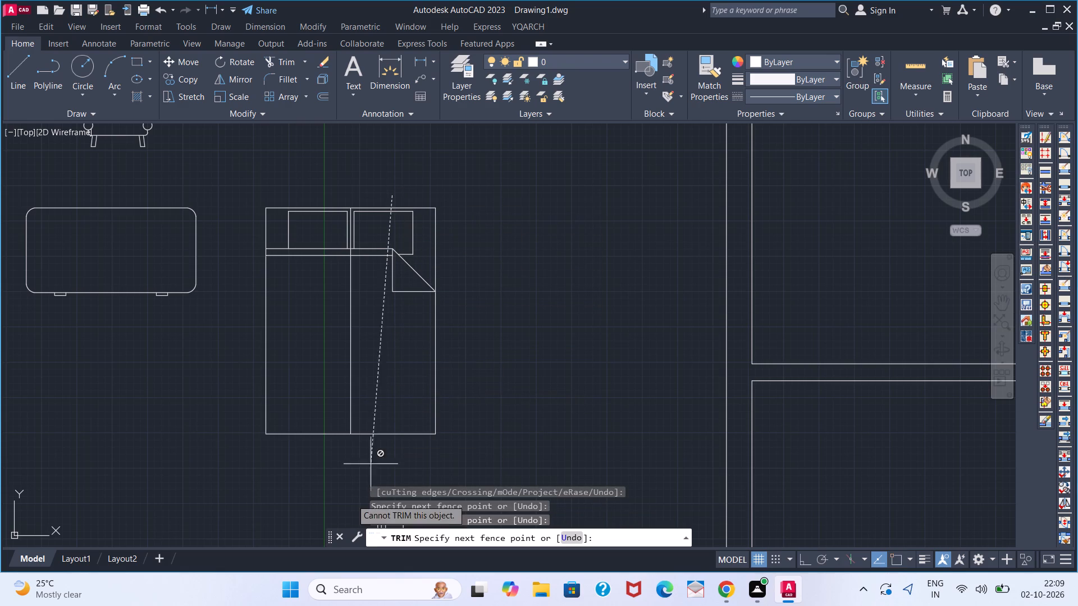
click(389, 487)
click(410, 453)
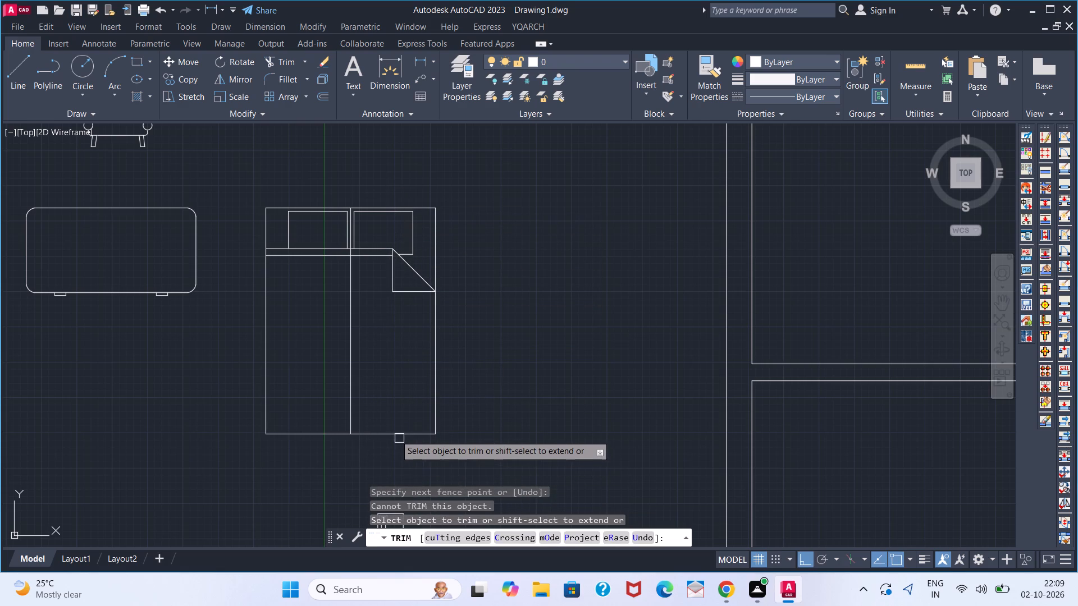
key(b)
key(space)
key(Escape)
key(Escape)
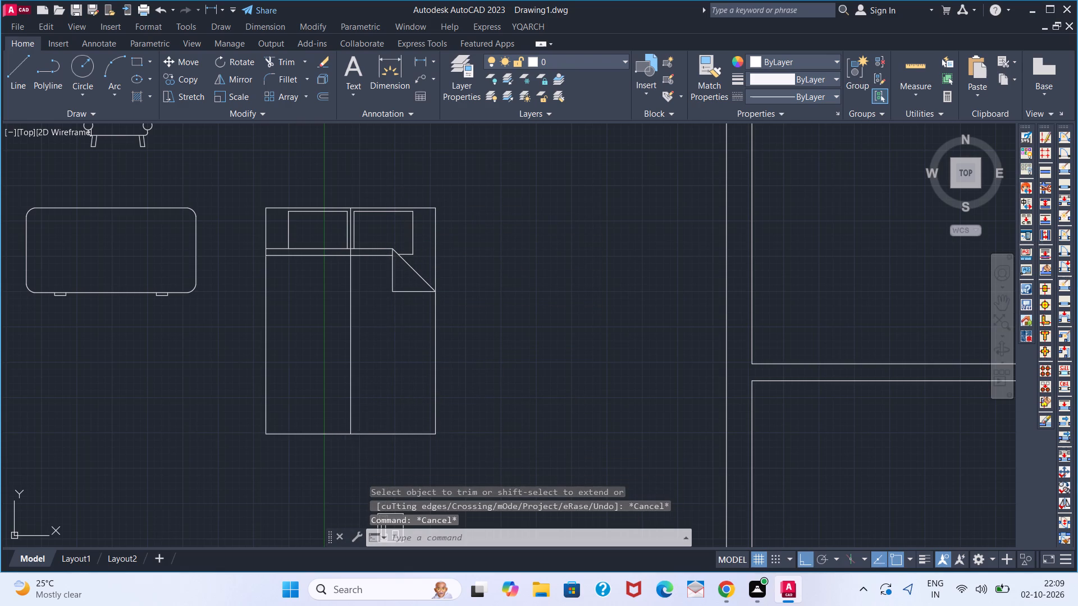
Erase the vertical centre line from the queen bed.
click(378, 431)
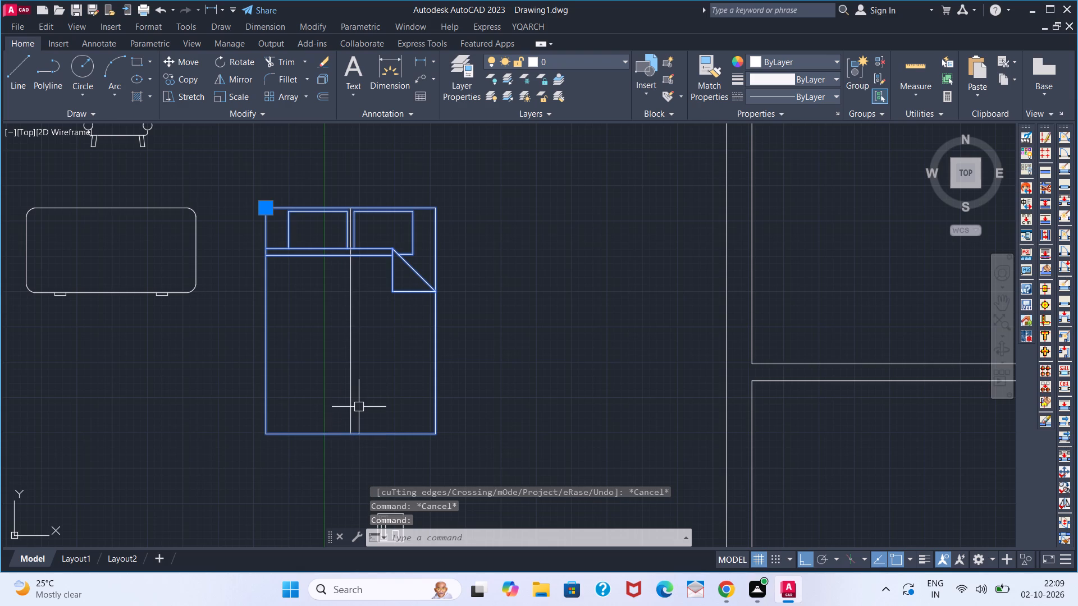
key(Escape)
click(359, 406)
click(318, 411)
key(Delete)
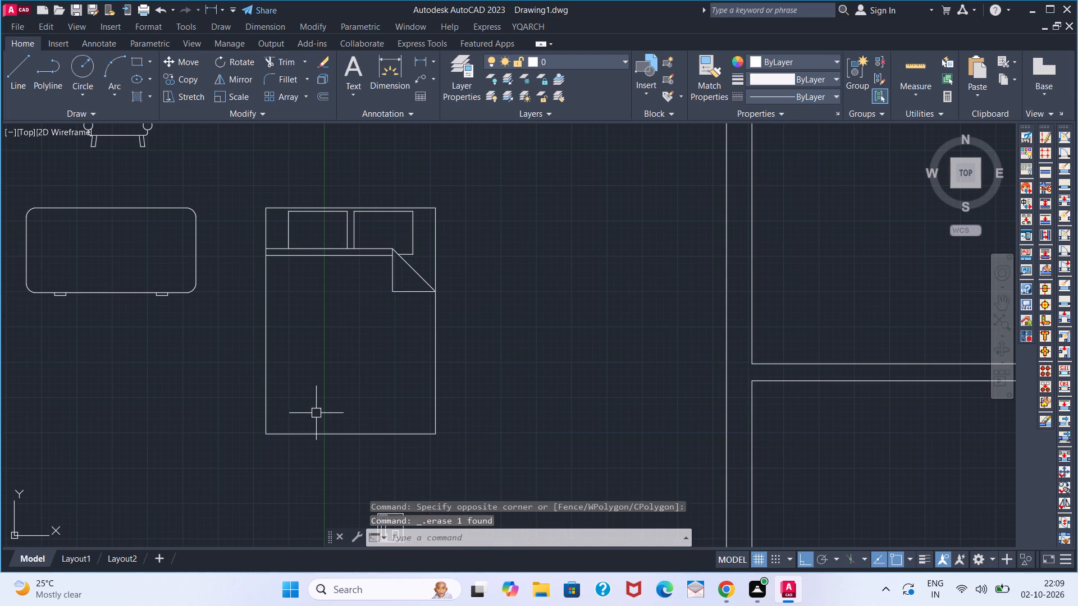
Add a vertical linear dimension between the inner corners at the left end of the plan's bottom space, placed just inside the wall.
scroll(334, 402, down, 1)
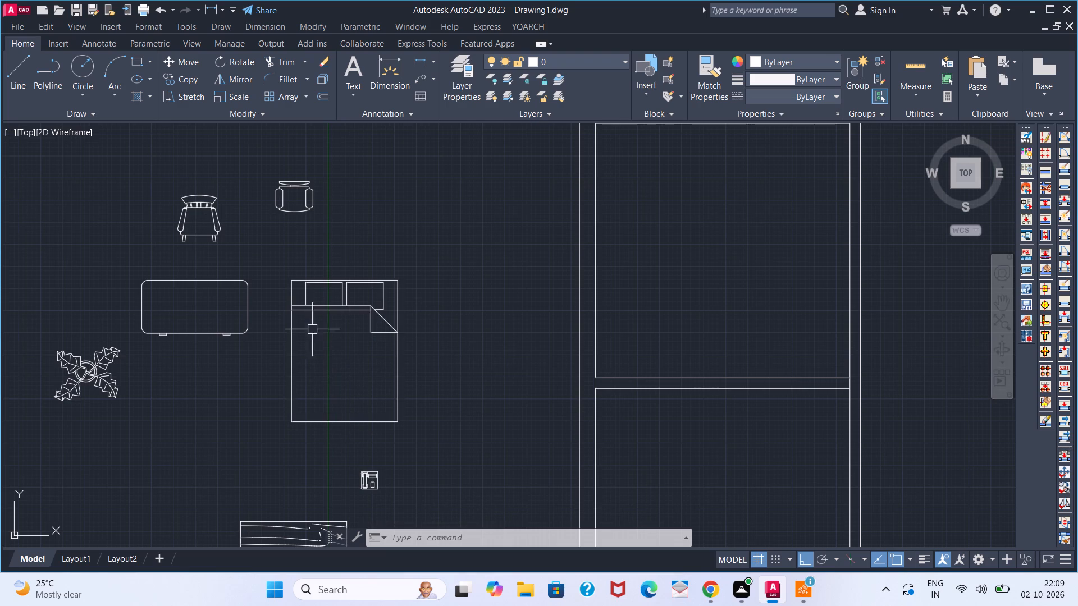
scroll(260, 358, down, 2)
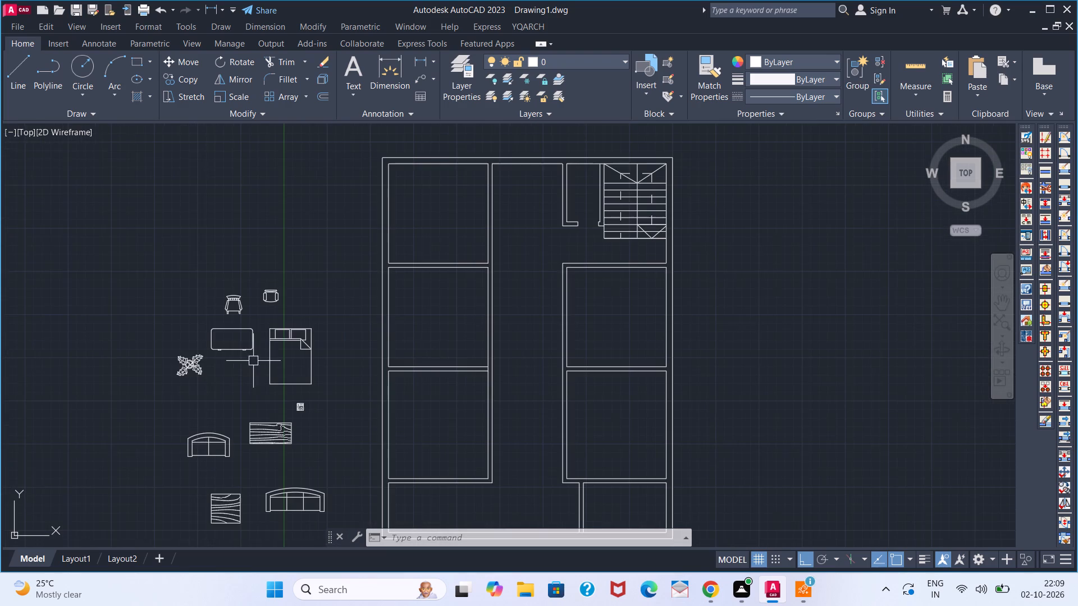
middle_drag(277, 389, 308, 332)
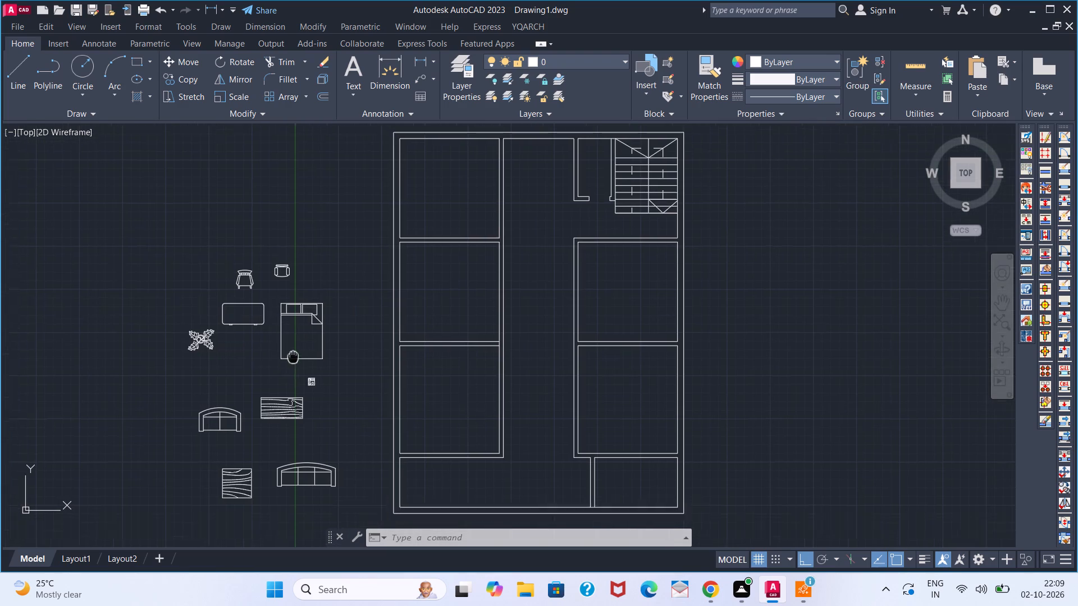
middle_drag(308, 332, 334, 290)
middle_click(335, 288)
scroll(477, 401, up, 1)
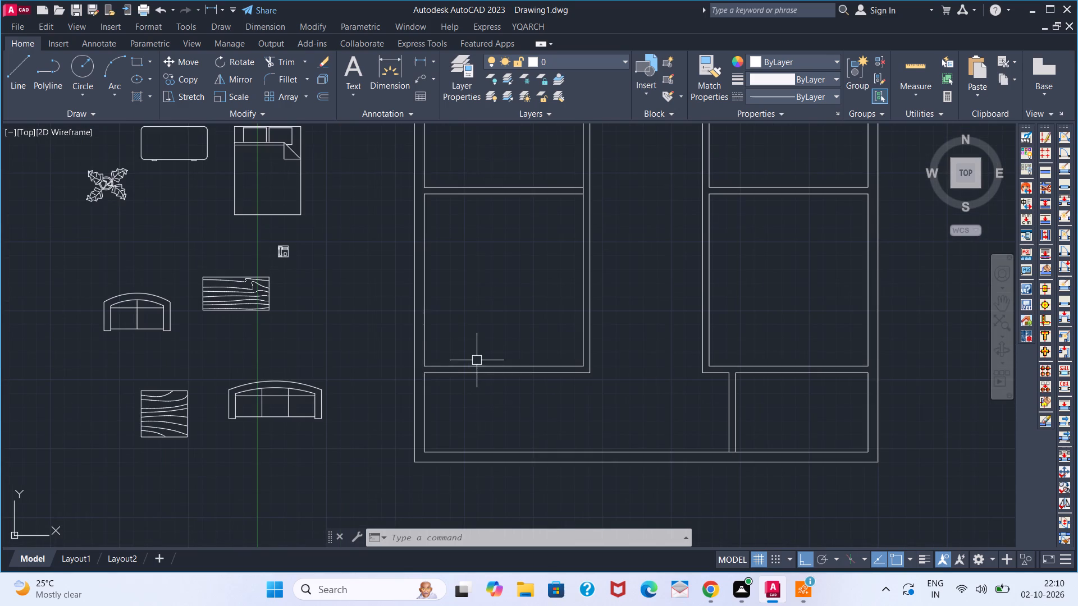
click(418, 60)
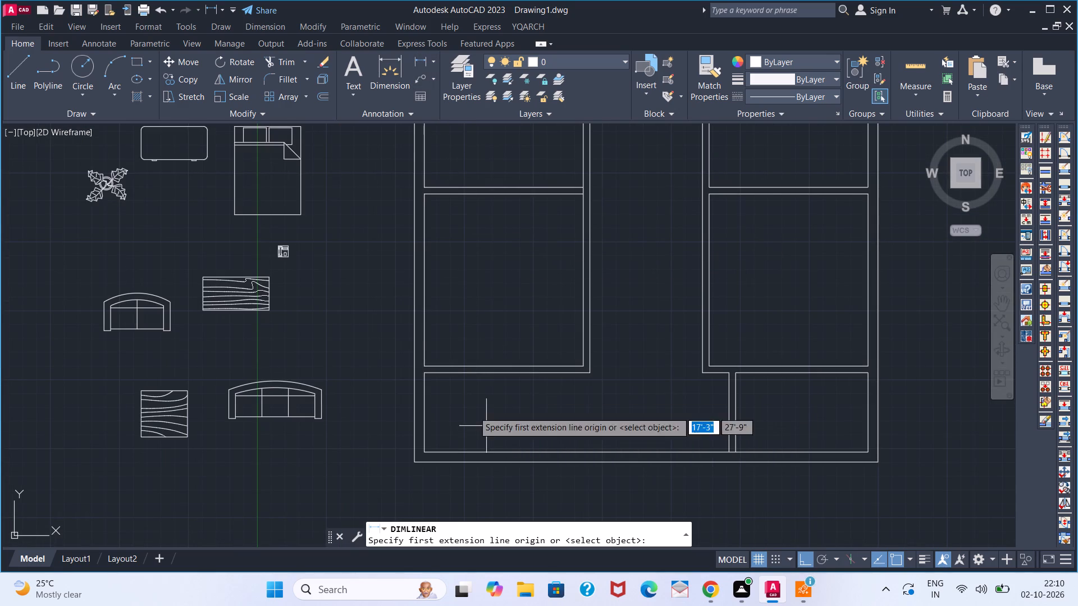
click(430, 380)
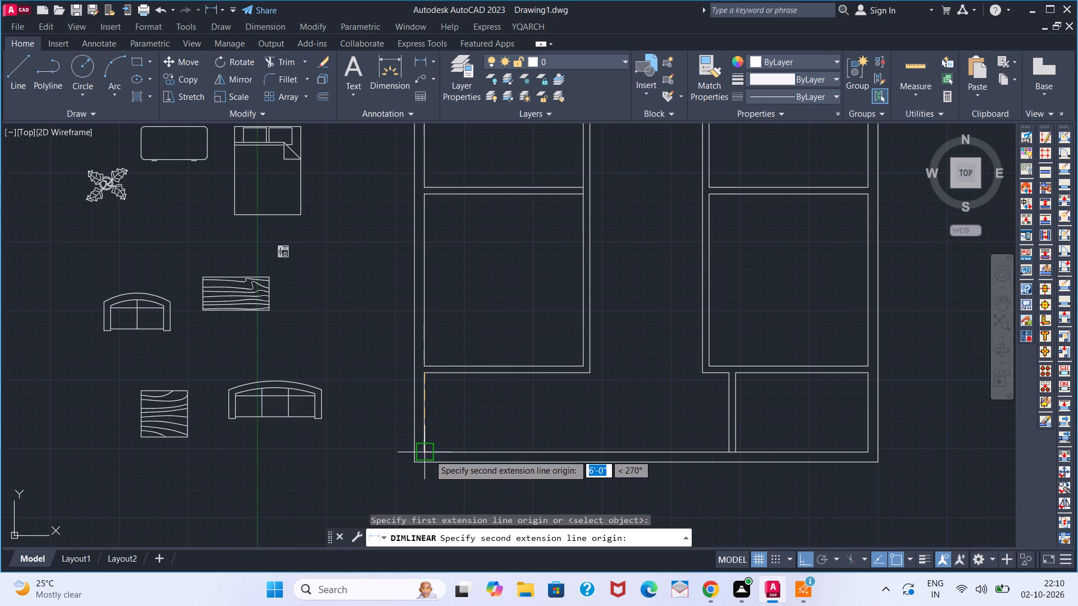
click(430, 453)
click(454, 447)
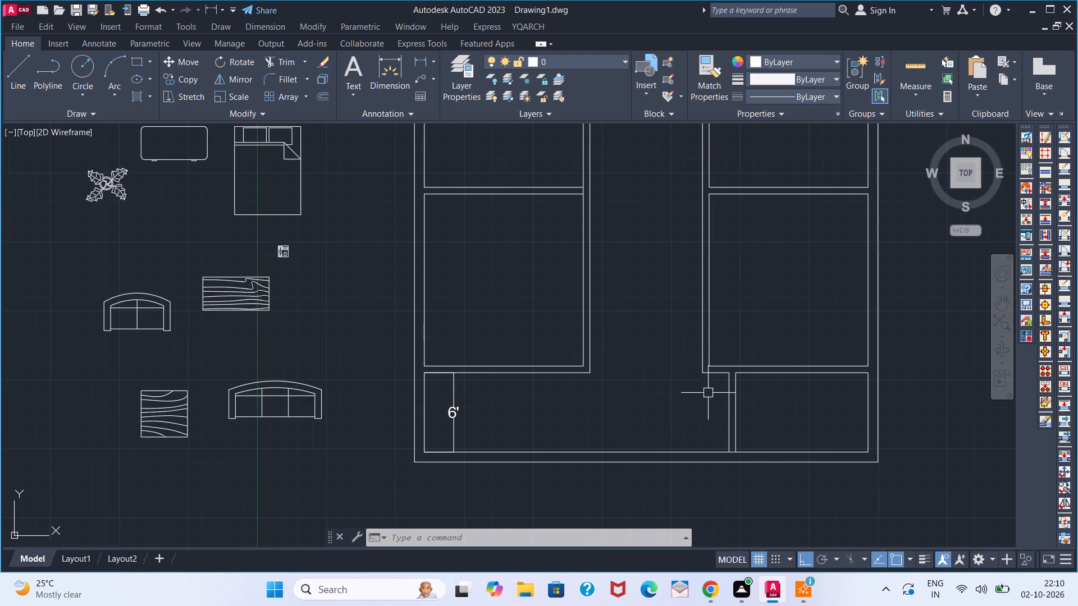
Erase the rectangular woodgrain table block from the furniture beside the plan.
scroll(217, 313, down, 1)
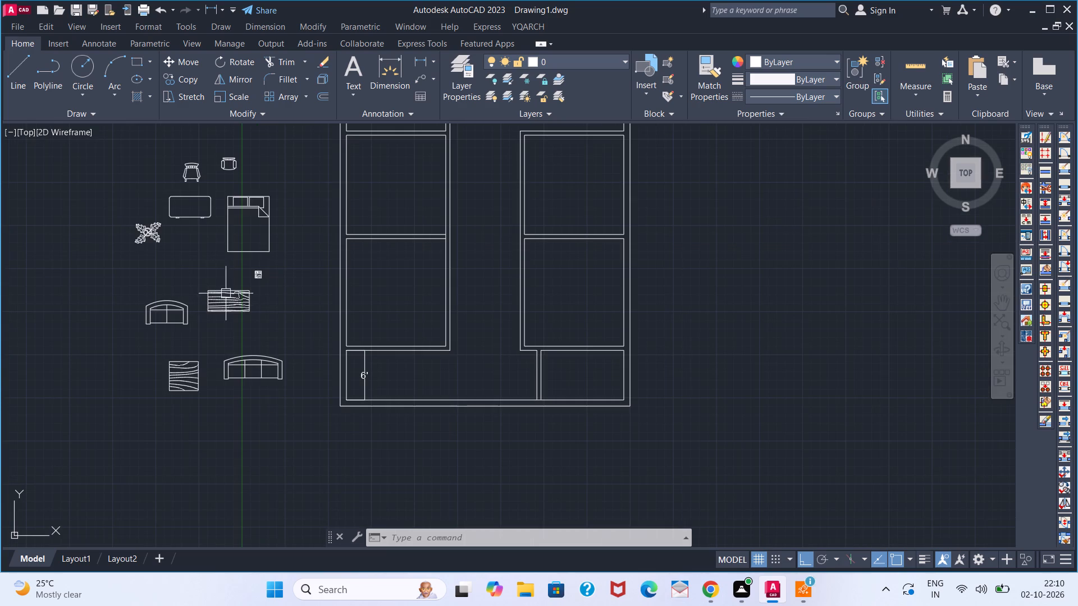
click(226, 312)
key(Delete)
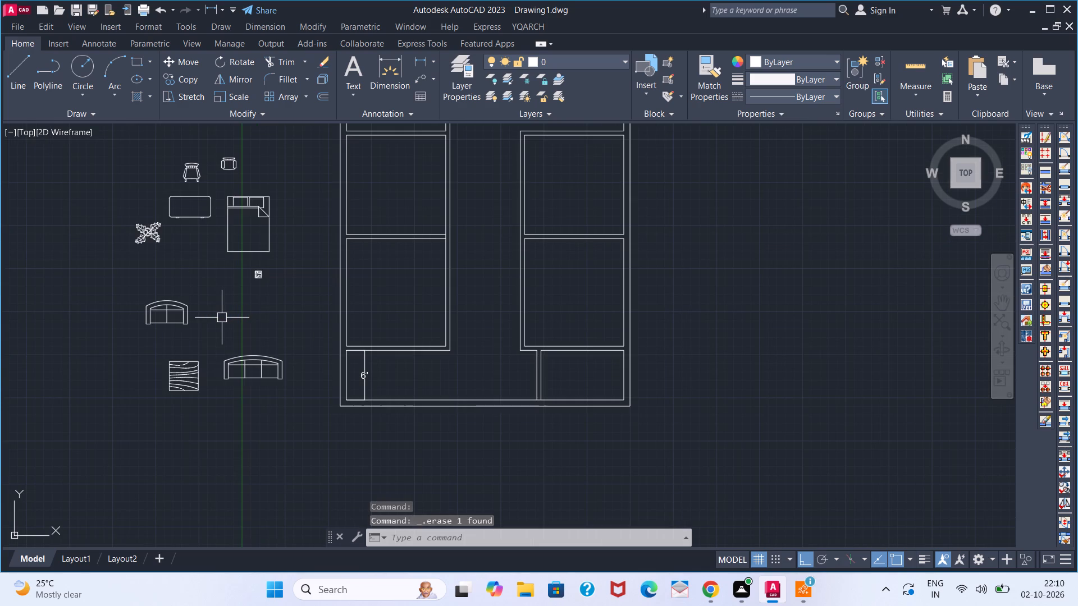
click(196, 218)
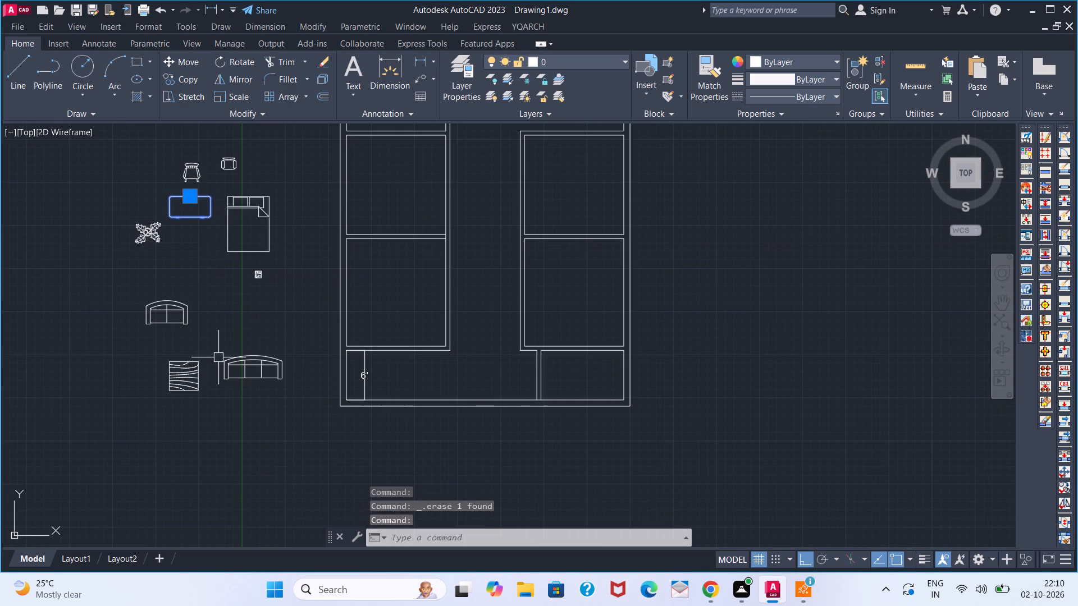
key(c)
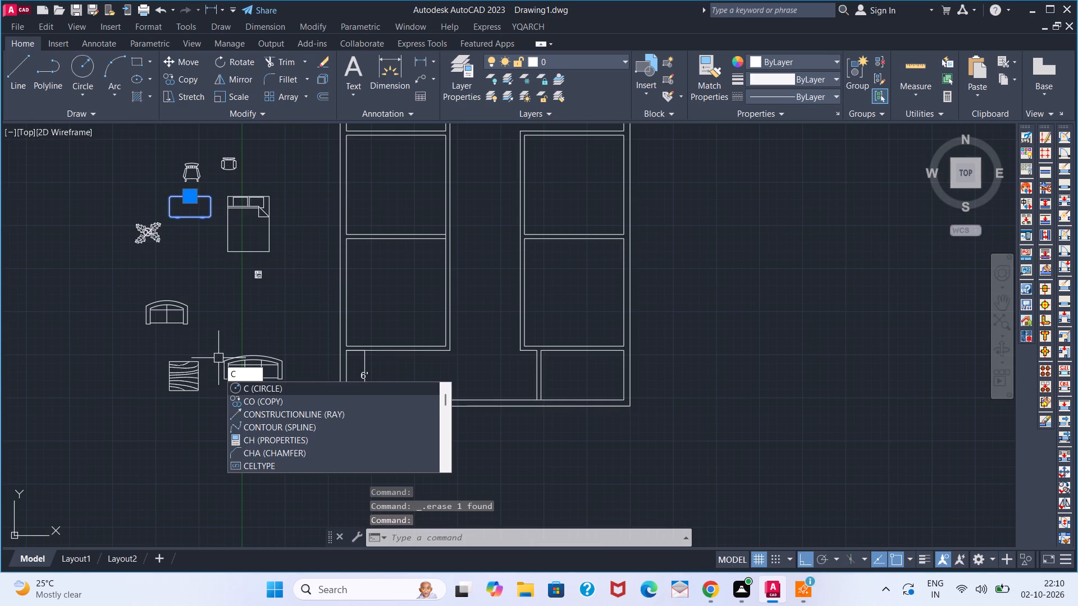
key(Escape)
Rotate the rounded rectangular desk block beside the plan 90 degrees clockwise about a corner on its lower edge.
scroll(203, 221, up, 3)
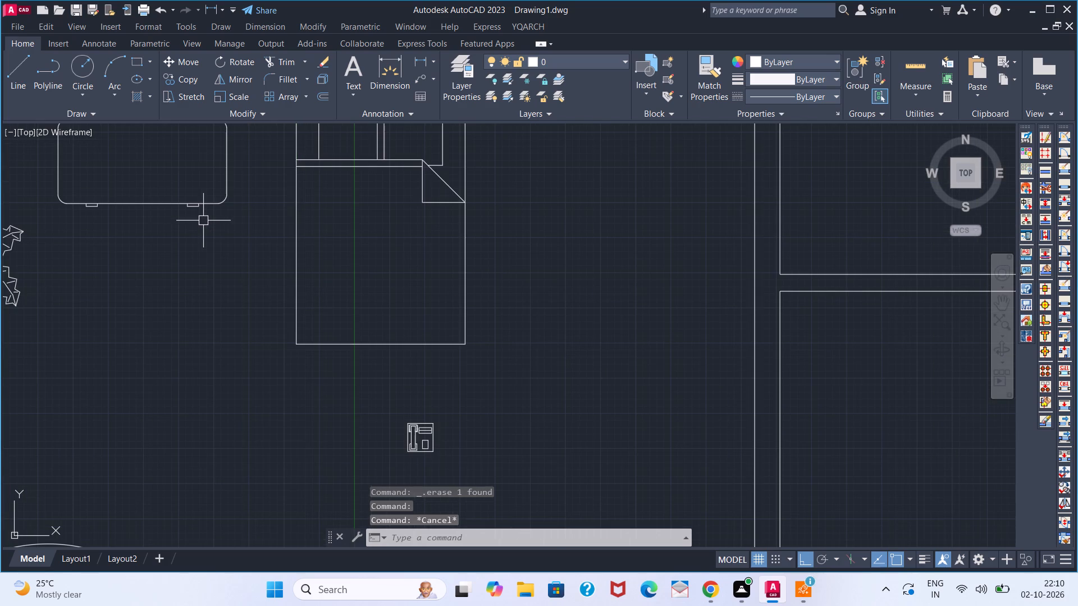
middle_drag(203, 221, 268, 310)
scroll(268, 310, down, 1)
click(253, 301)
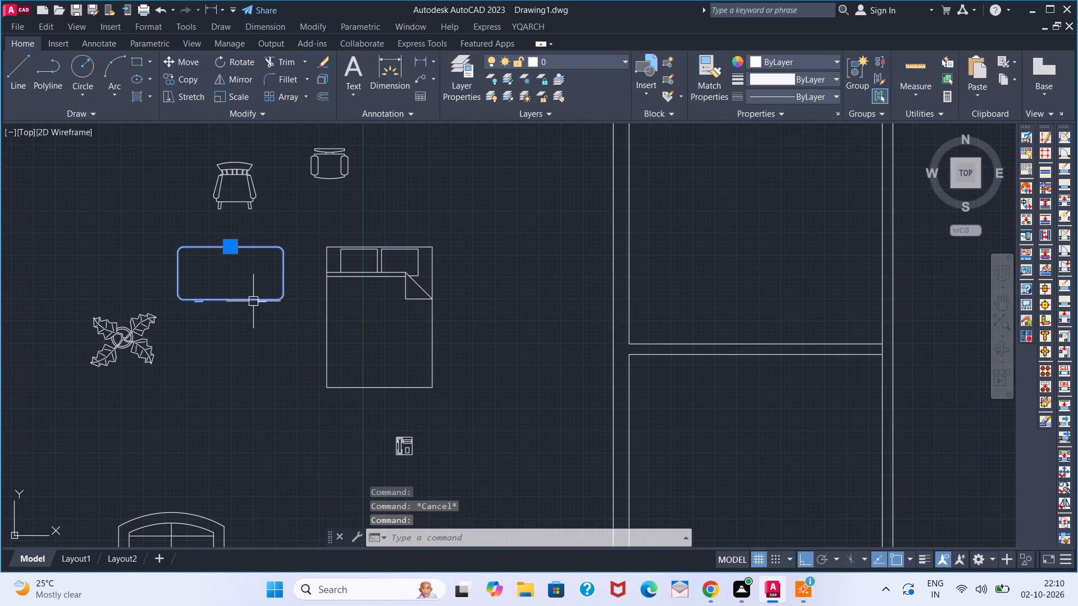
key(r)
key(o)
key(Return)
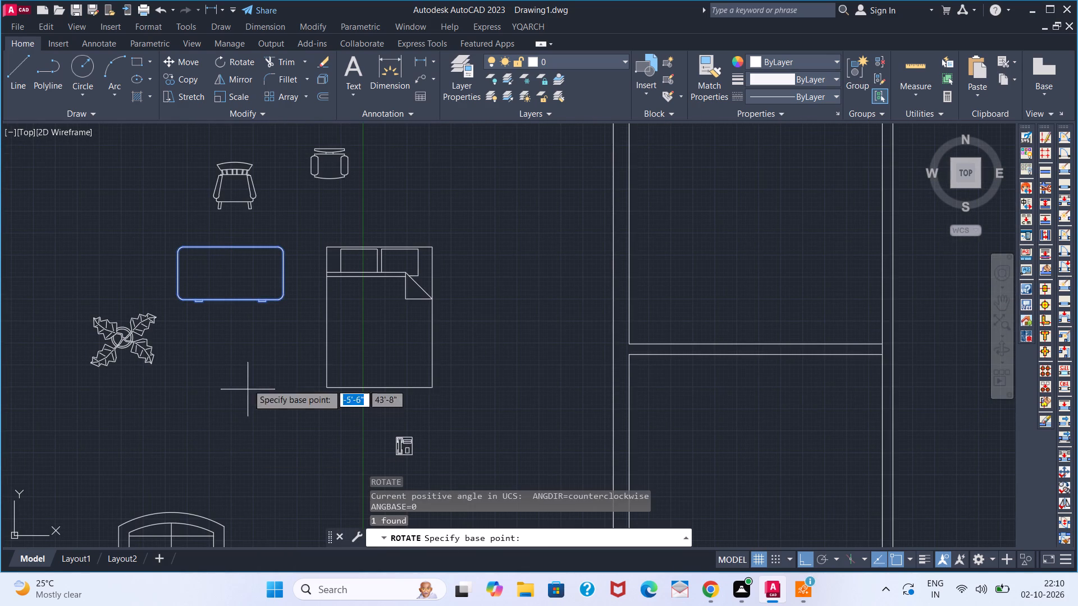
click(266, 305)
click(287, 386)
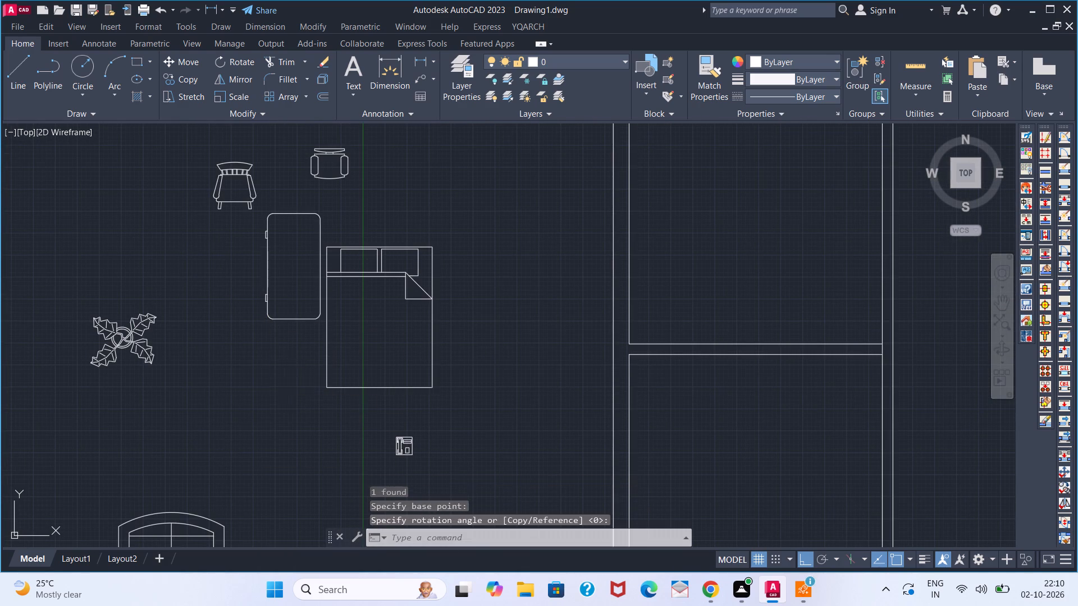
Copy the rotated desk block, with Ortho off, into the plan's bottom space just beside the small corner room's partition wall.
scroll(291, 357, down, 2)
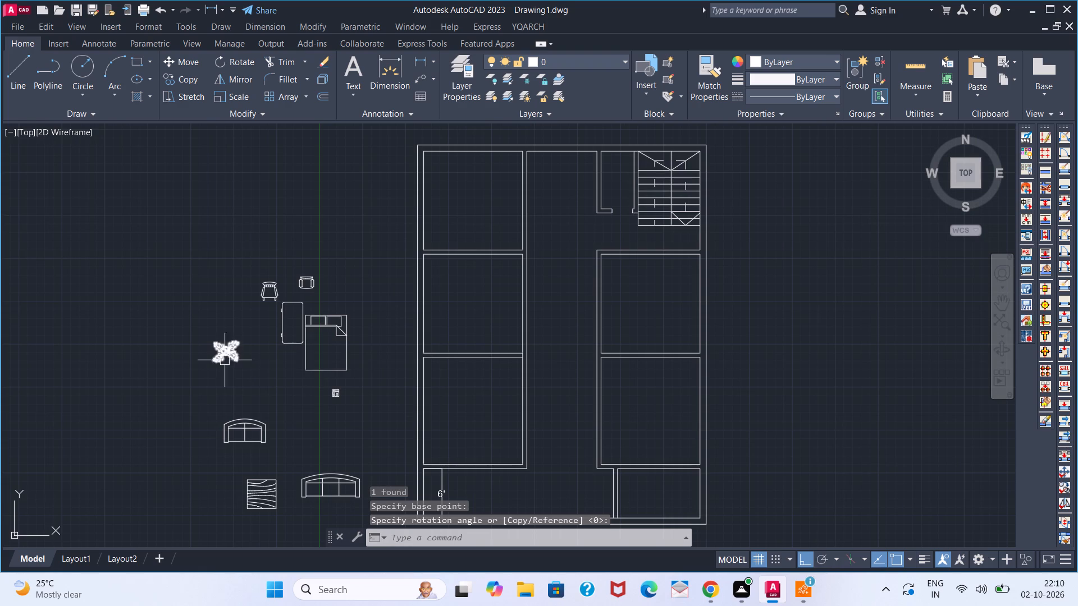
scroll(275, 314, down, 1)
middle_drag(273, 313, 231, 337)
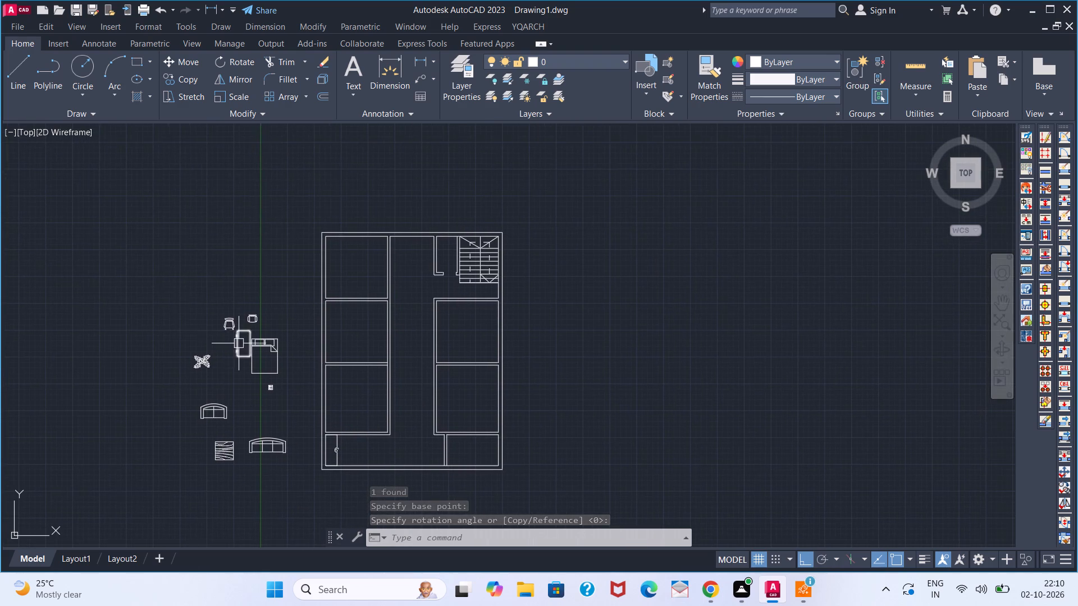
scroll(239, 343, up, 1)
click(239, 343)
key(c)
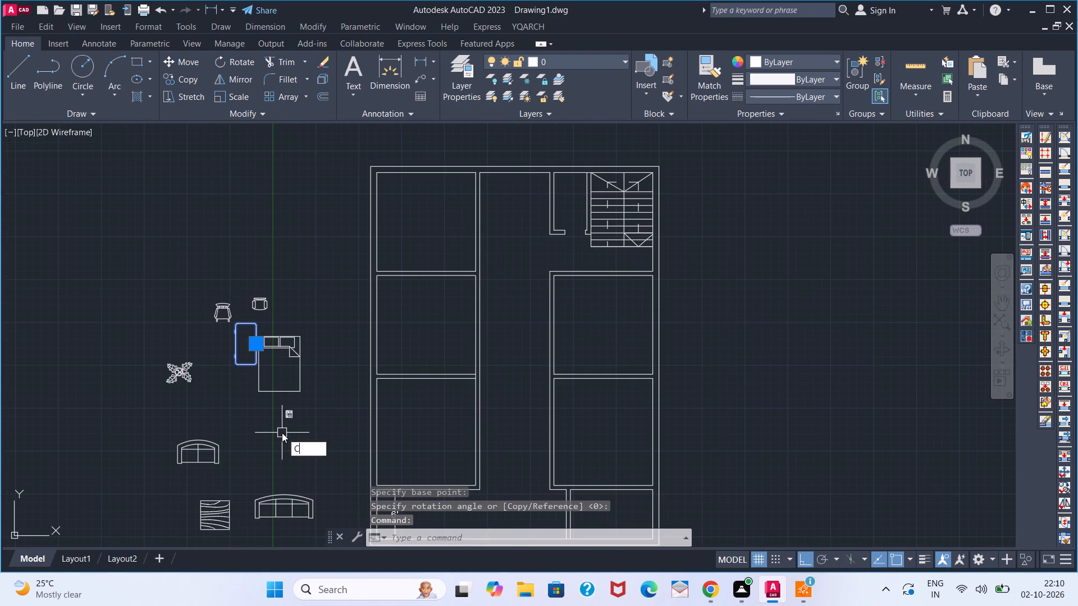
key(o)
key(Return)
click(242, 328)
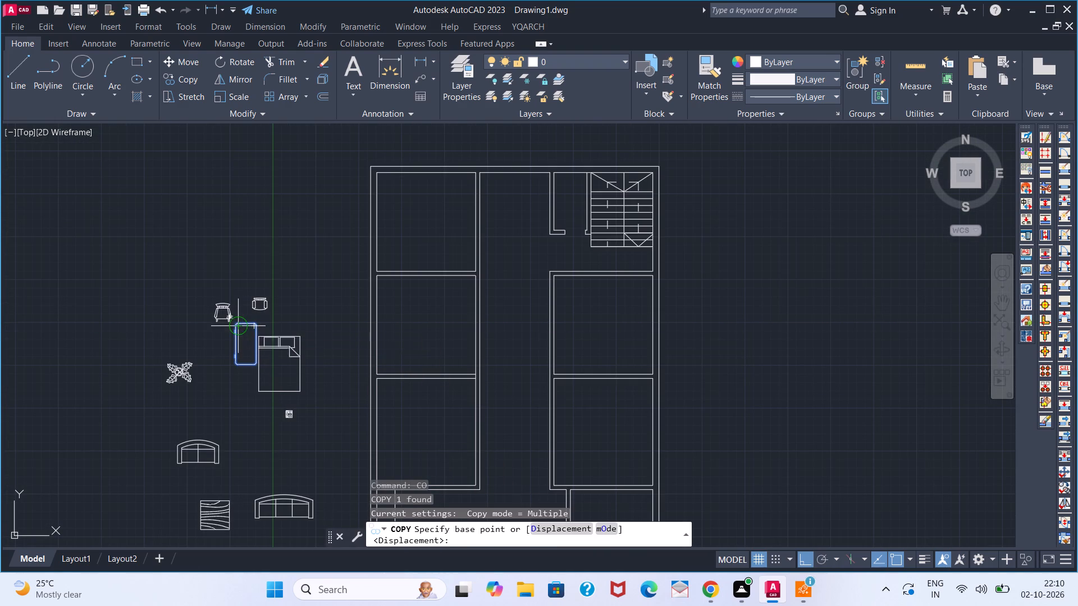
click(802, 561)
middle_drag(471, 421, 469, 194)
scroll(525, 256, up, 2)
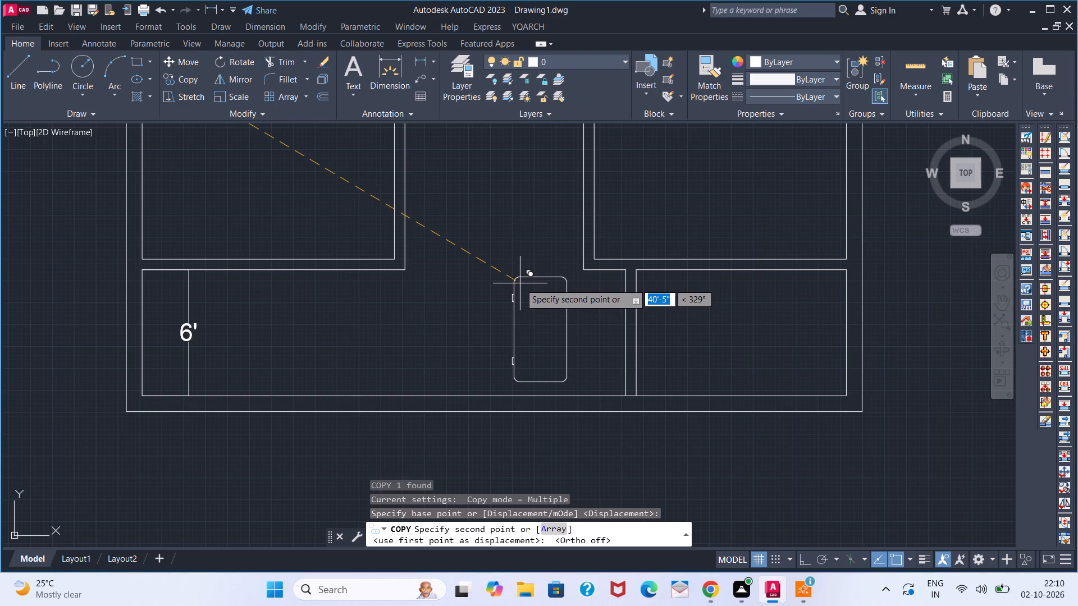
click(520, 283)
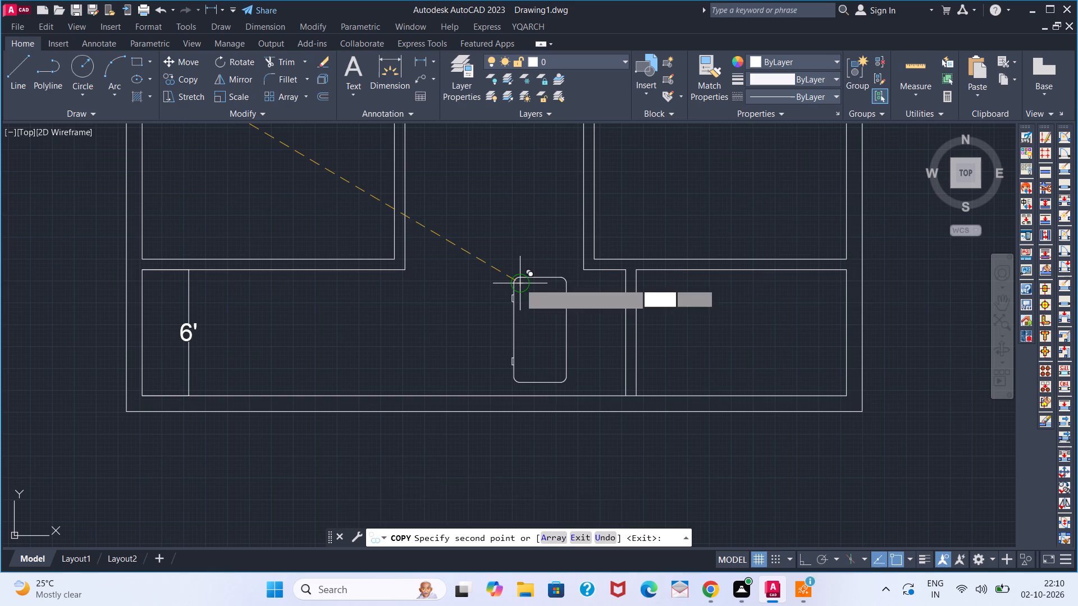
key(space)
Check the copied desk's length between its short edges with a linear dimension, without placing the dimension.
scroll(428, 272, down, 1)
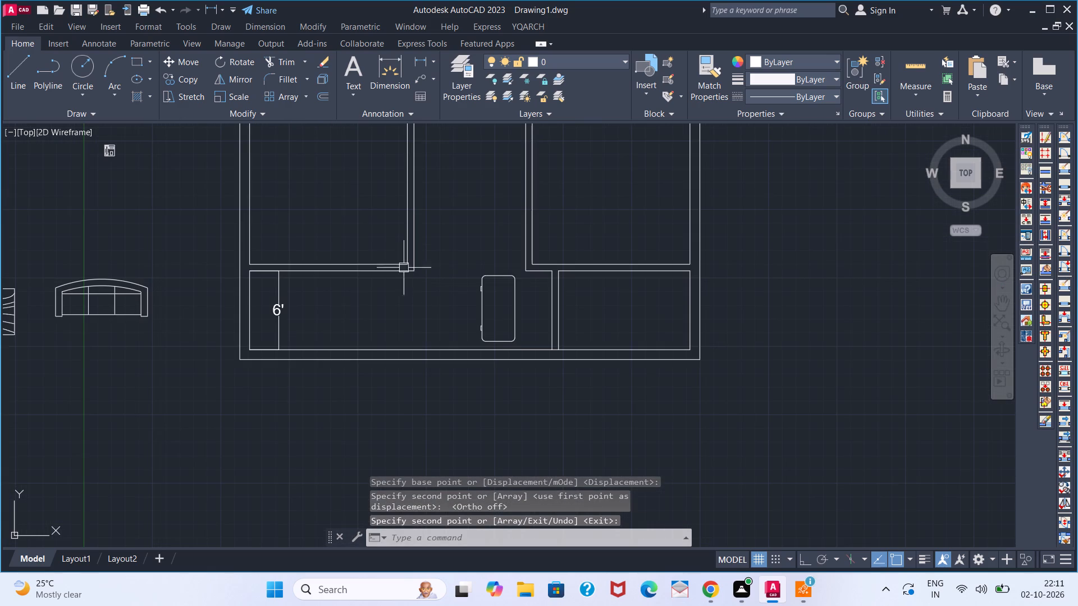
click(420, 60)
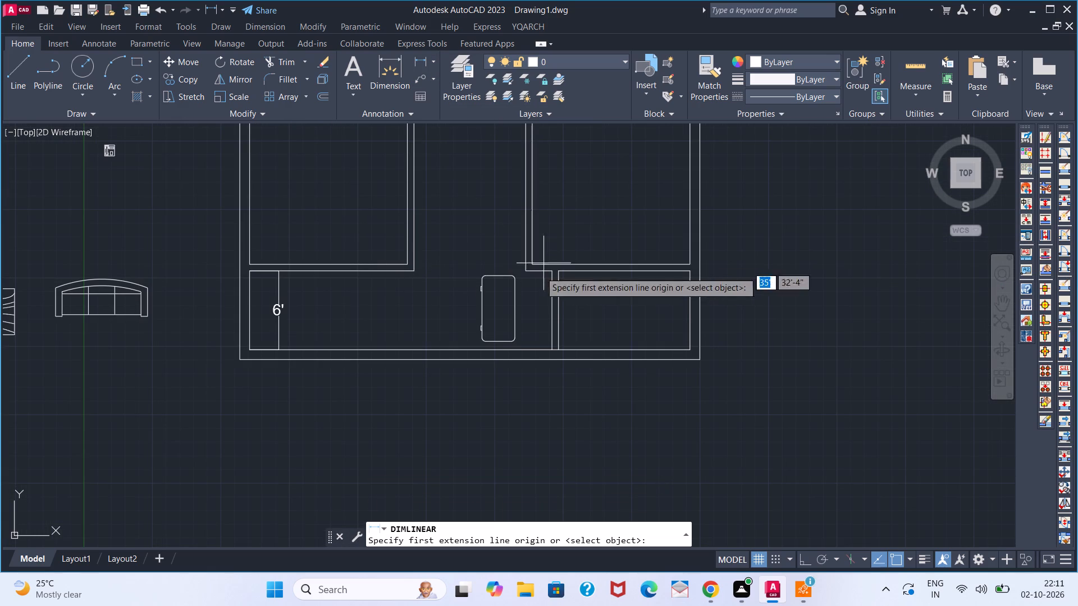
click(499, 279)
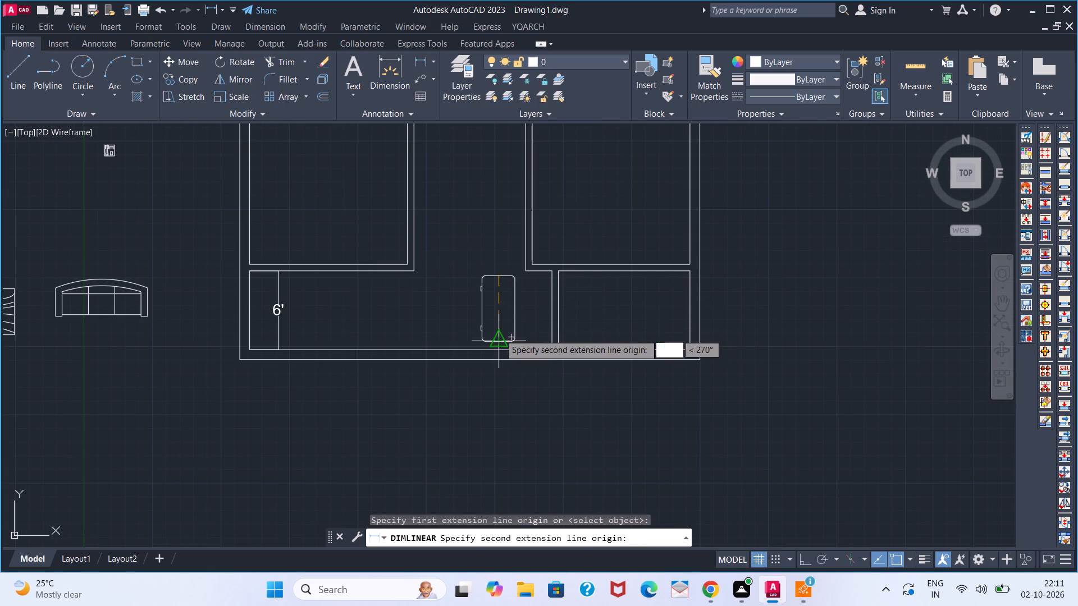
click(500, 334)
key(Escape)
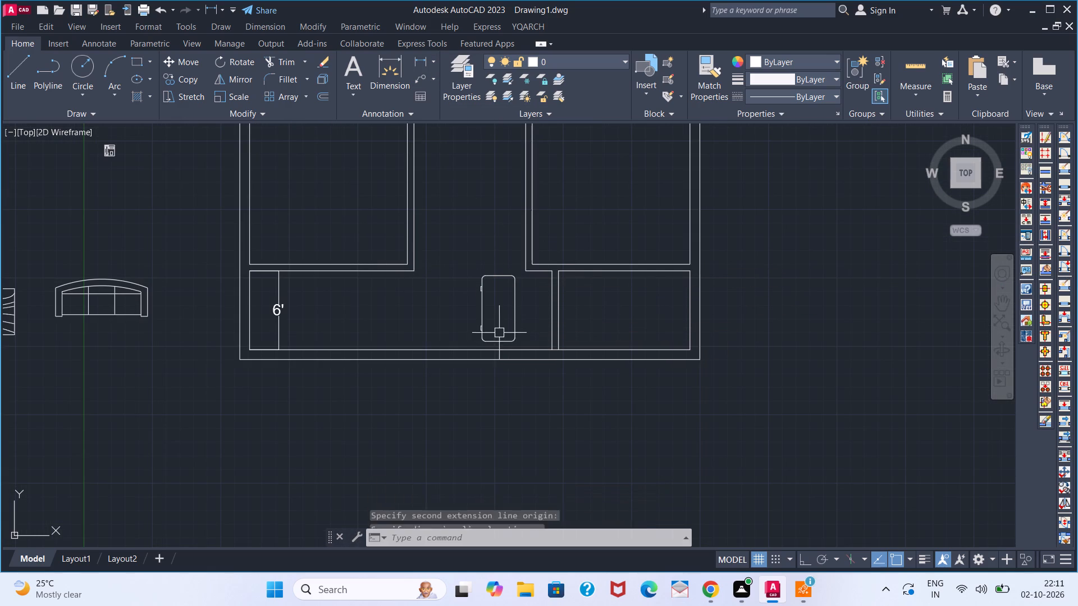
Scale the copied desk down freehand about its lower-left corner to a length of about 4'-1".
scroll(496, 270, up, 1)
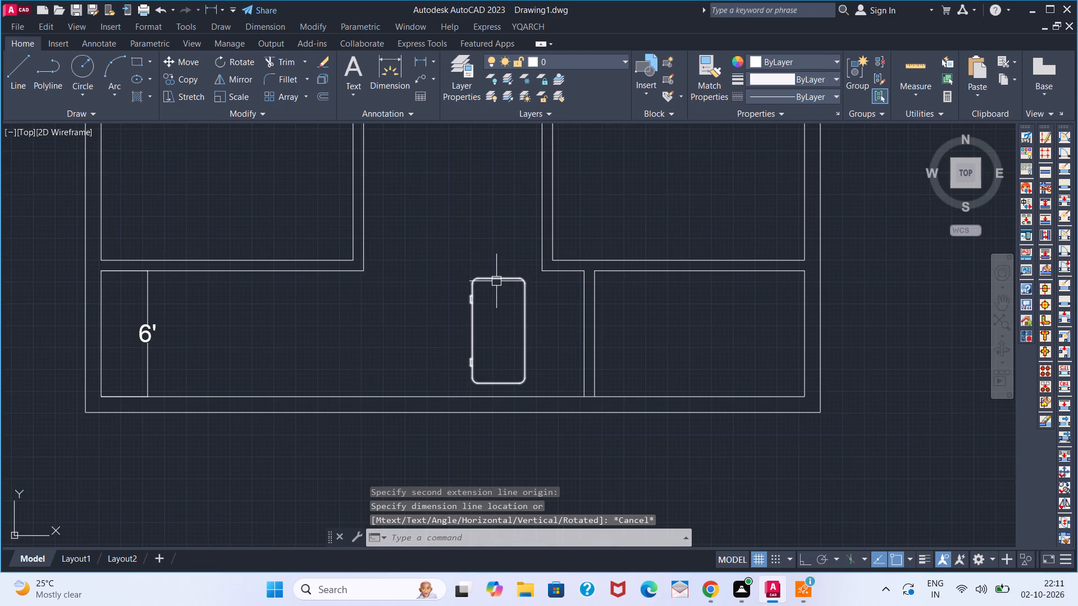
key(s)
key(c)
key(space)
key(space)
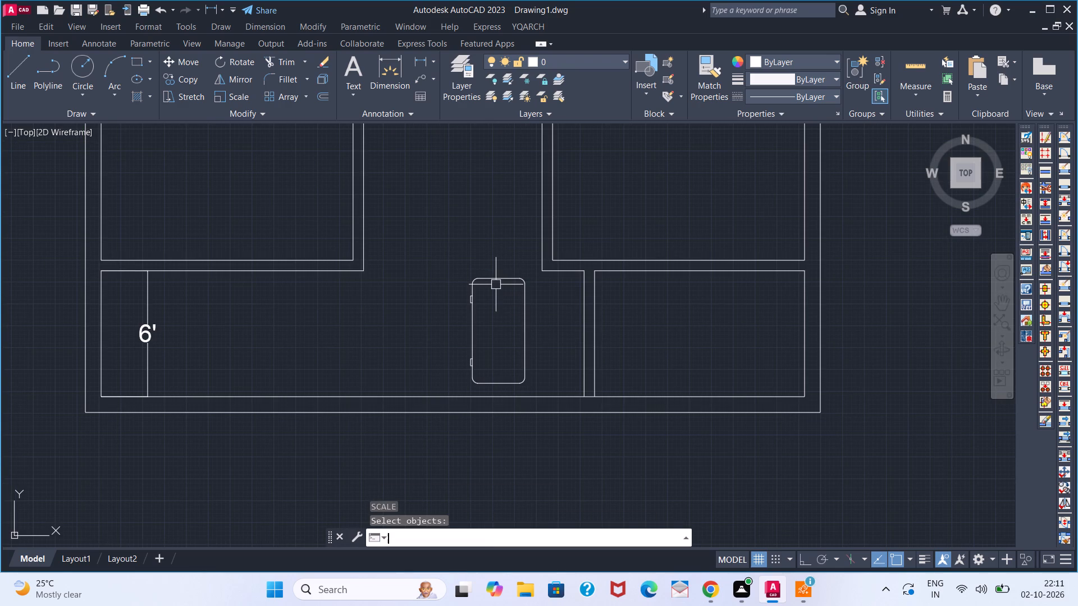
click(496, 277)
text(SC)
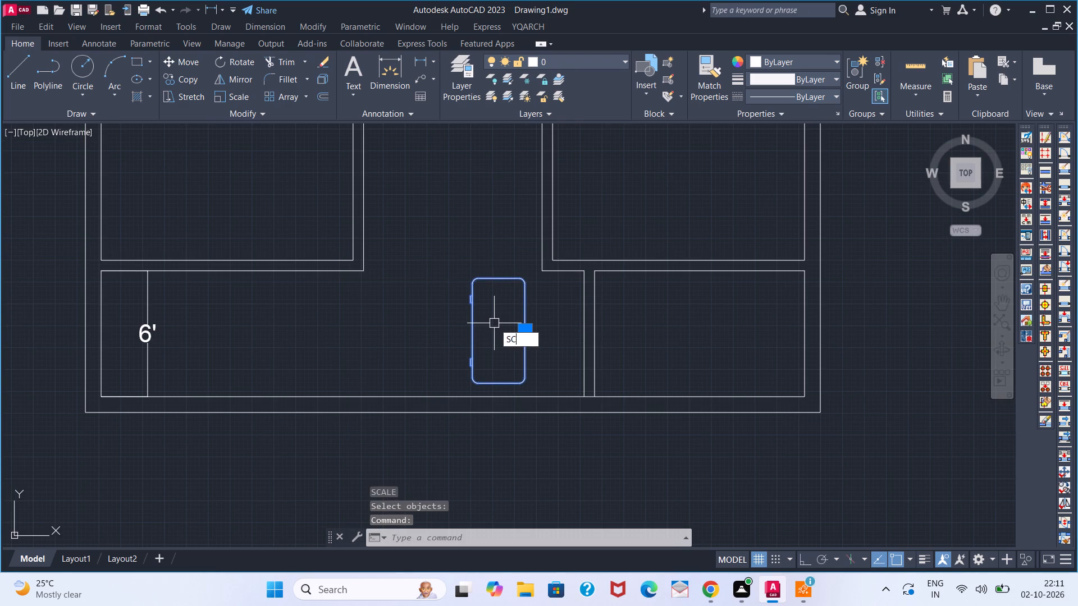
key(space)
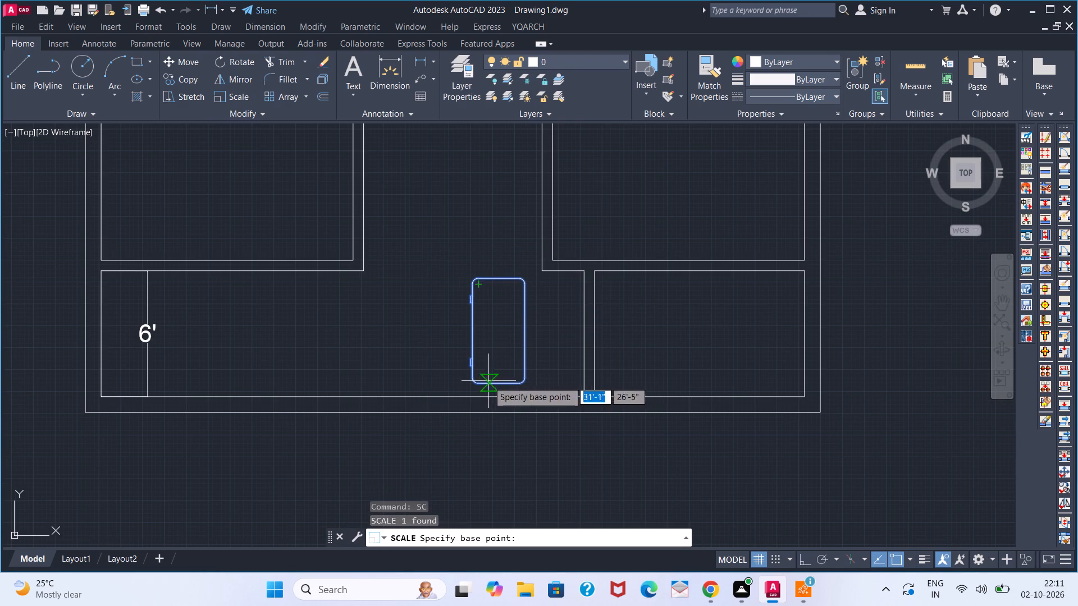
click(480, 379)
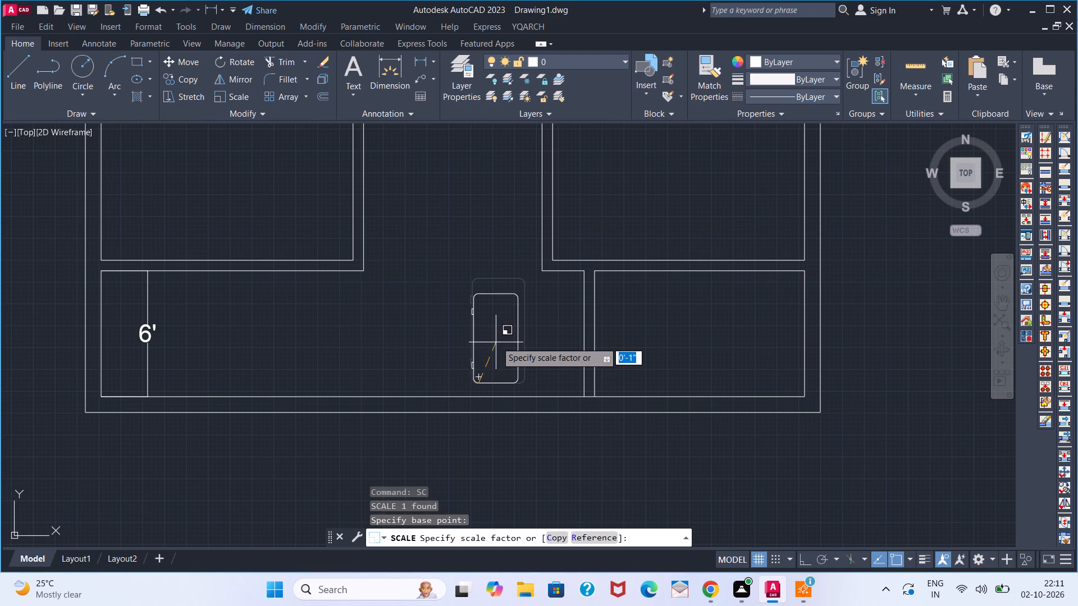
click(497, 345)
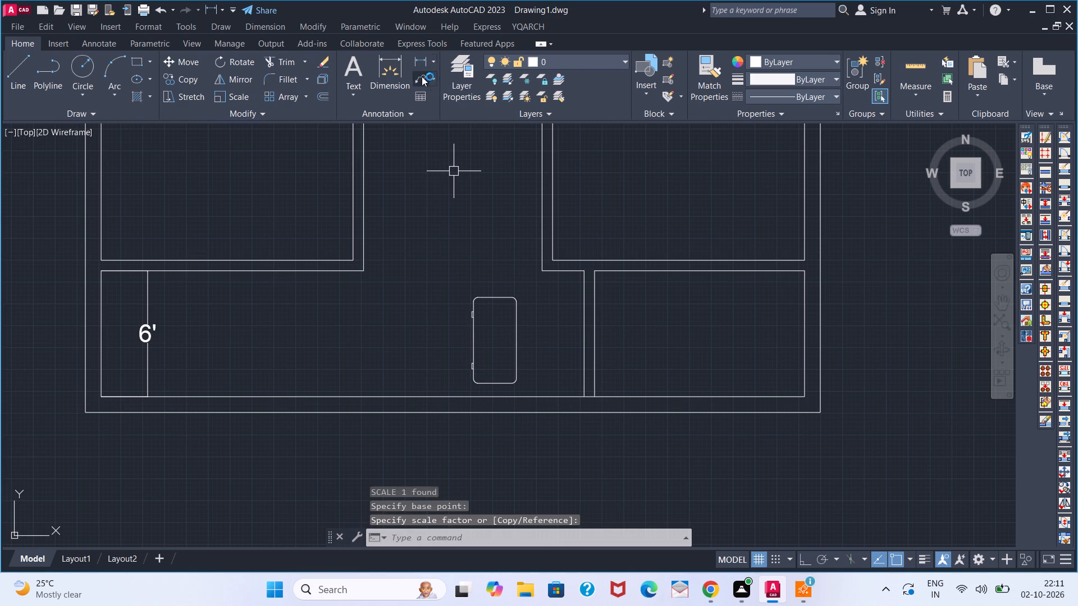
Check the scaled desk's length between its short edges with a linear dimension, without placing the dimension.
click(423, 62)
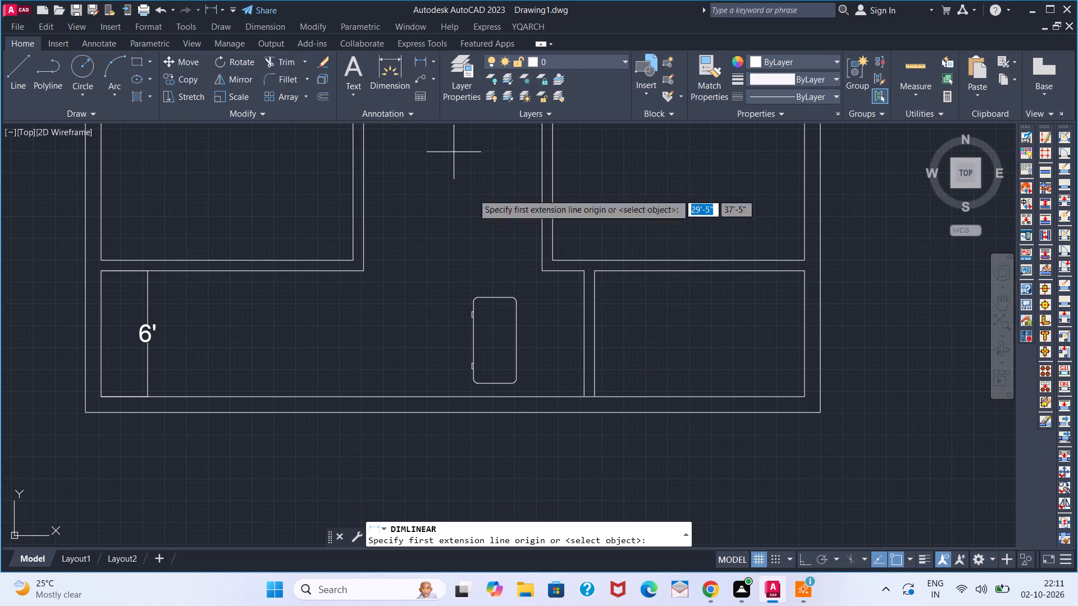
click(501, 298)
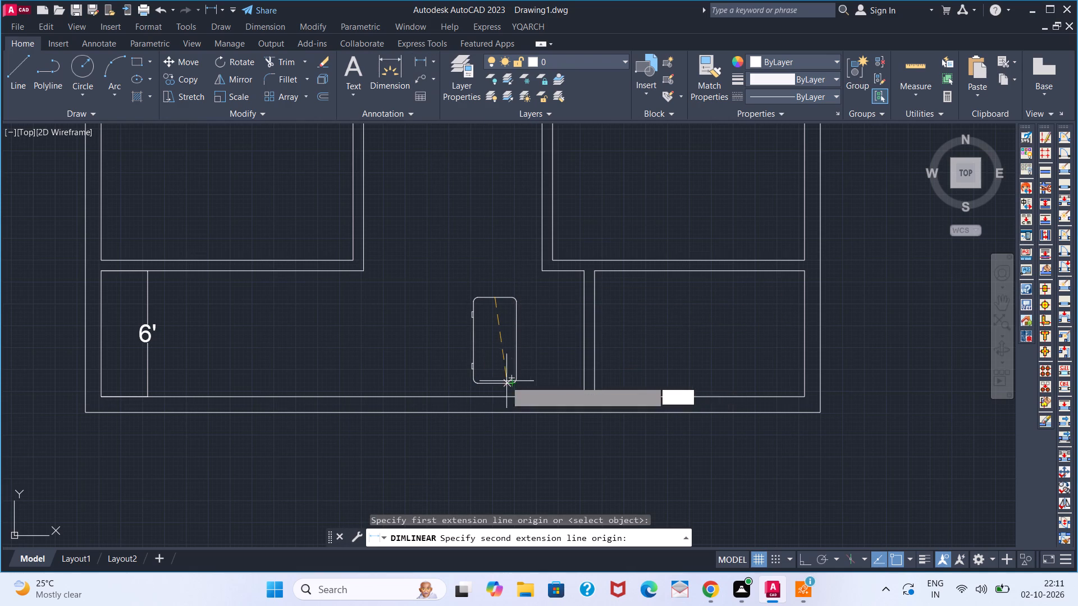
click(497, 380)
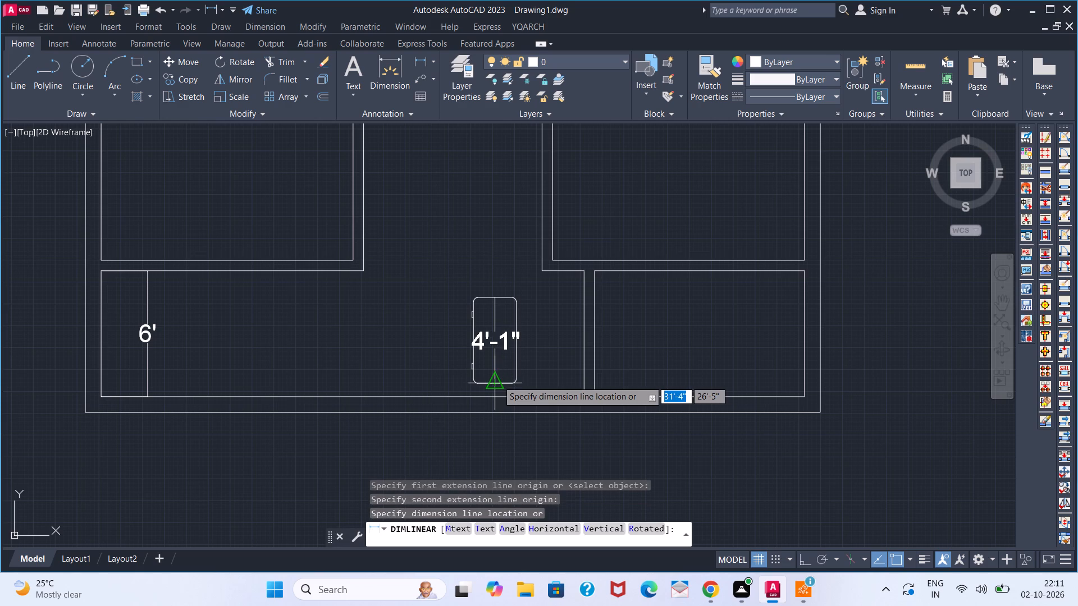
key(Escape)
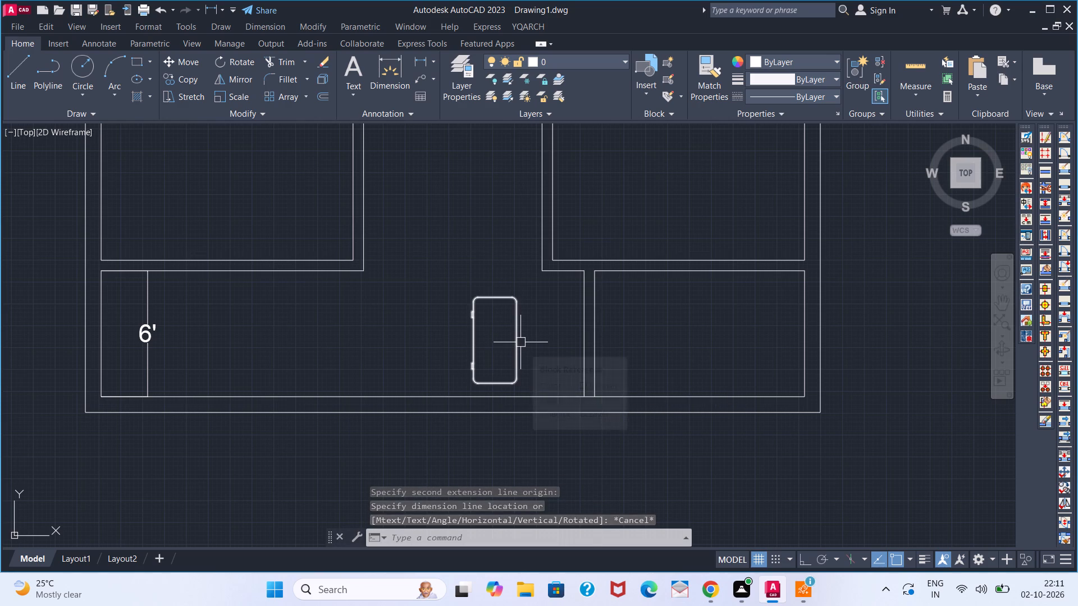
Move the scaled desk by its lower-right corner about 1'-6" so it sits against the inner face of the bottom wall.
click(517, 335)
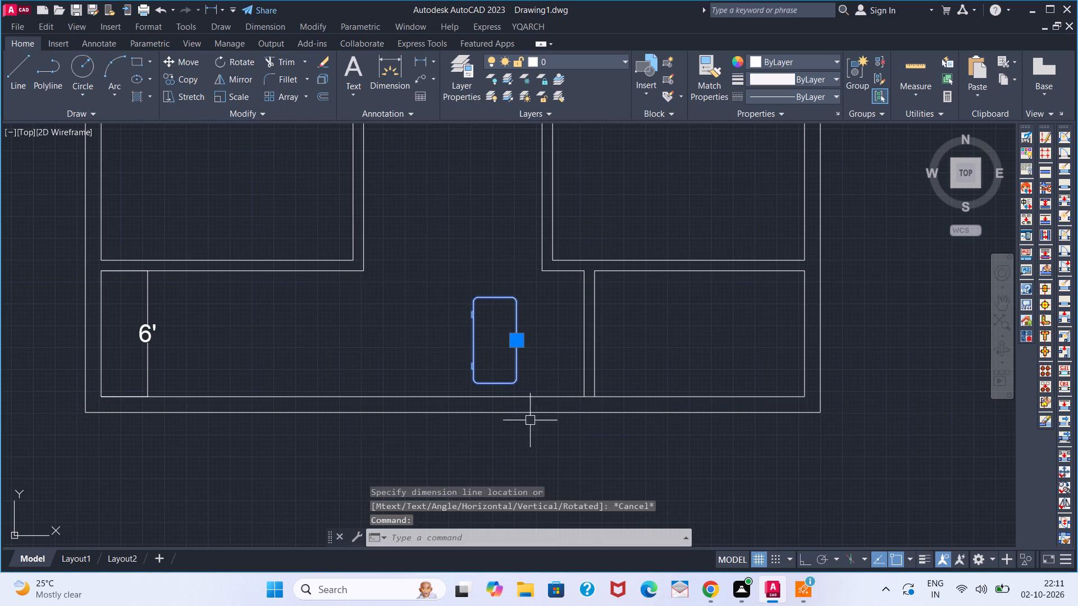
key(m)
key(Return)
click(523, 384)
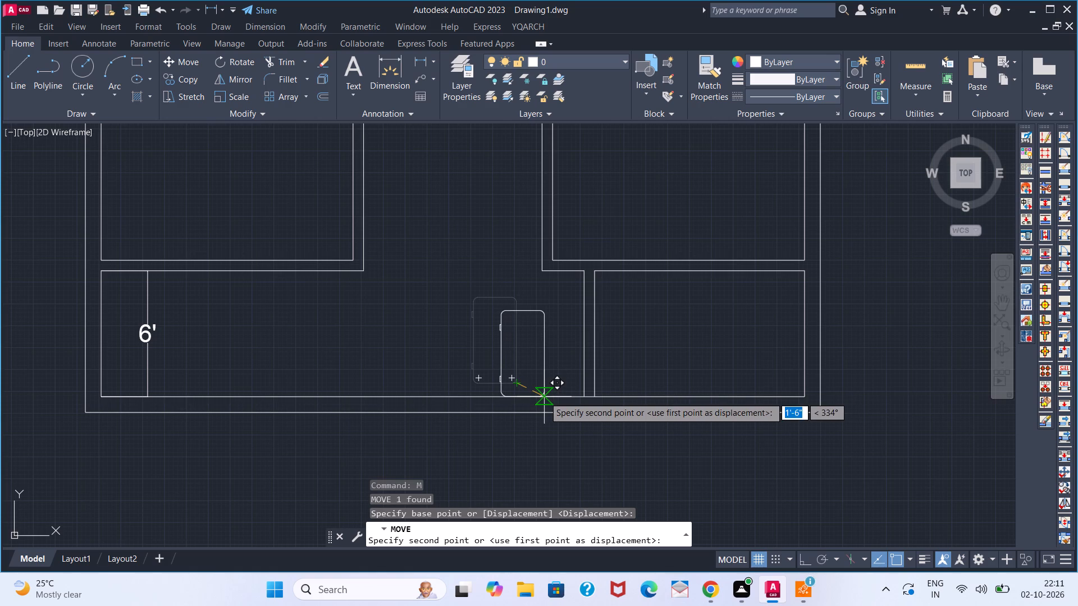
click(544, 397)
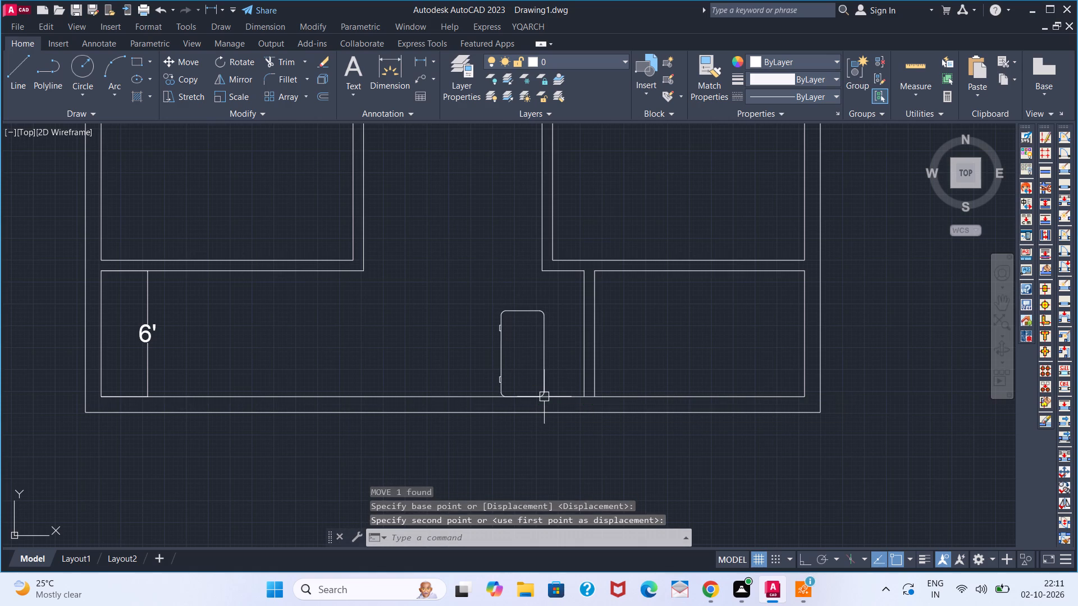
key(space)
key(Return)
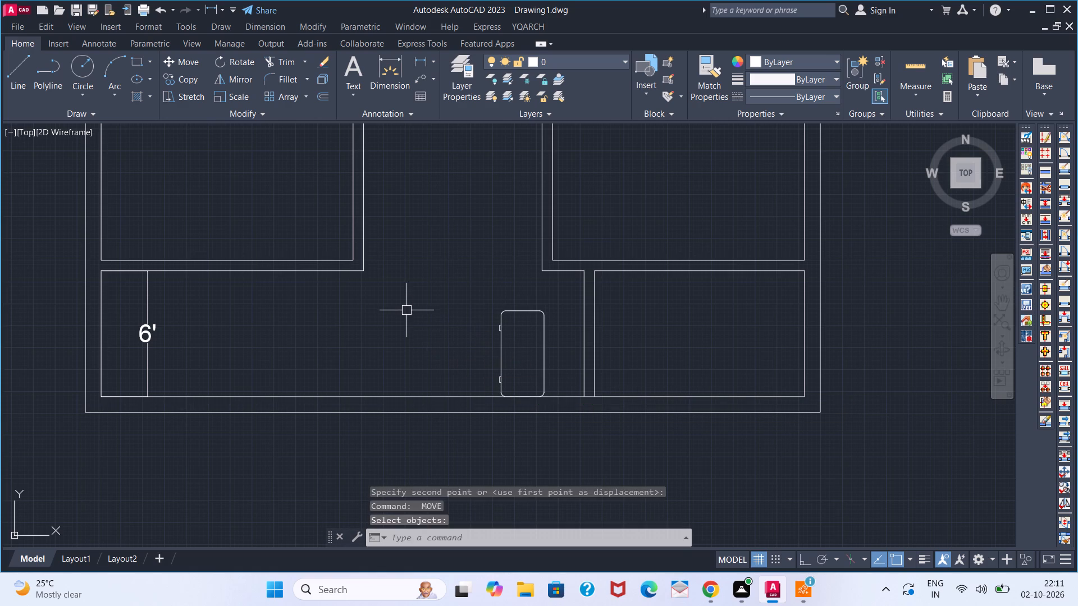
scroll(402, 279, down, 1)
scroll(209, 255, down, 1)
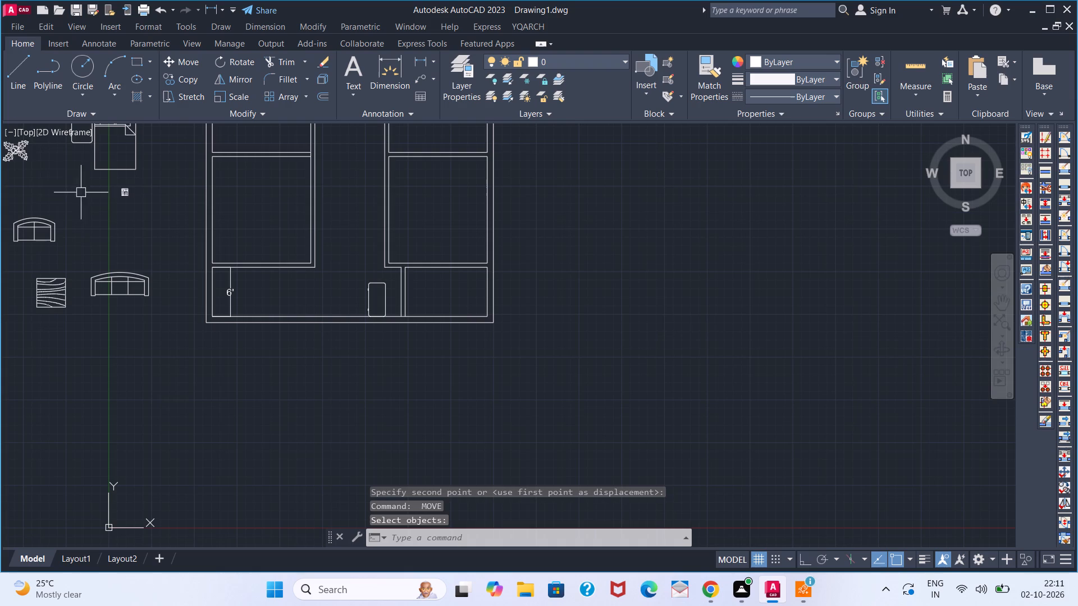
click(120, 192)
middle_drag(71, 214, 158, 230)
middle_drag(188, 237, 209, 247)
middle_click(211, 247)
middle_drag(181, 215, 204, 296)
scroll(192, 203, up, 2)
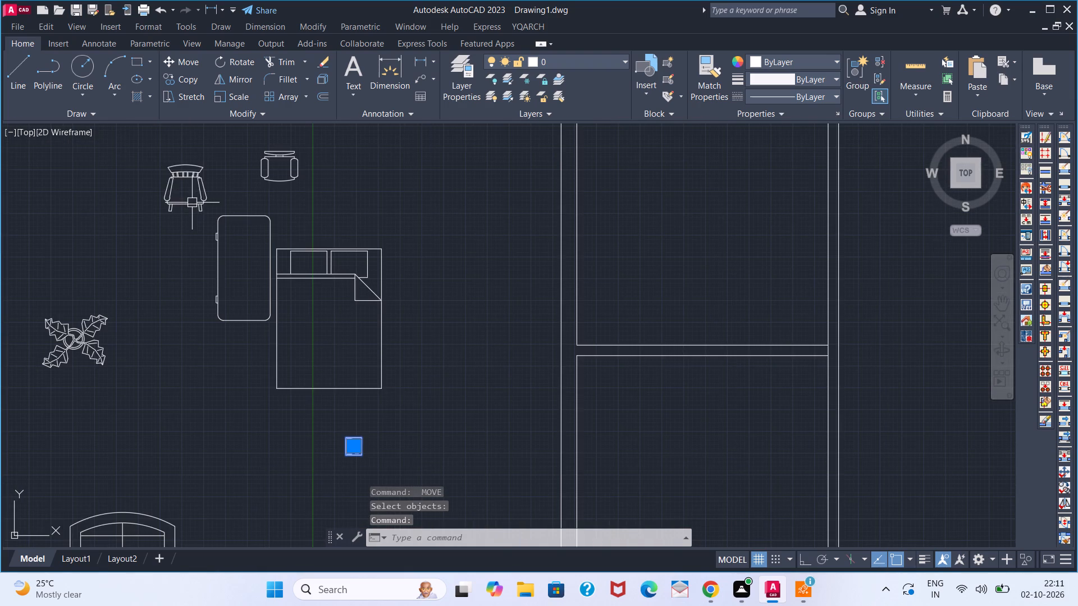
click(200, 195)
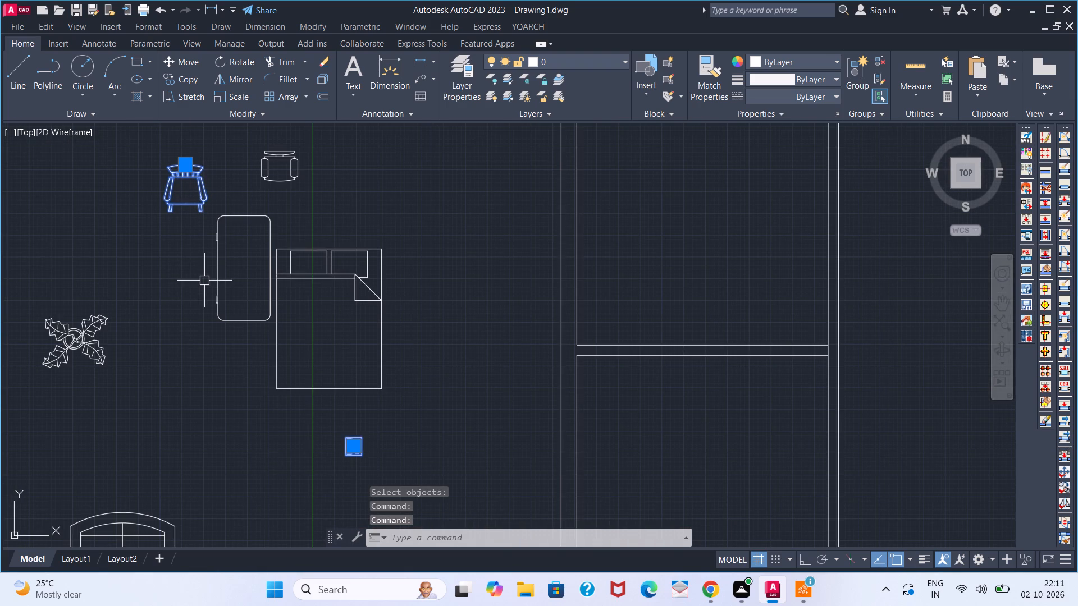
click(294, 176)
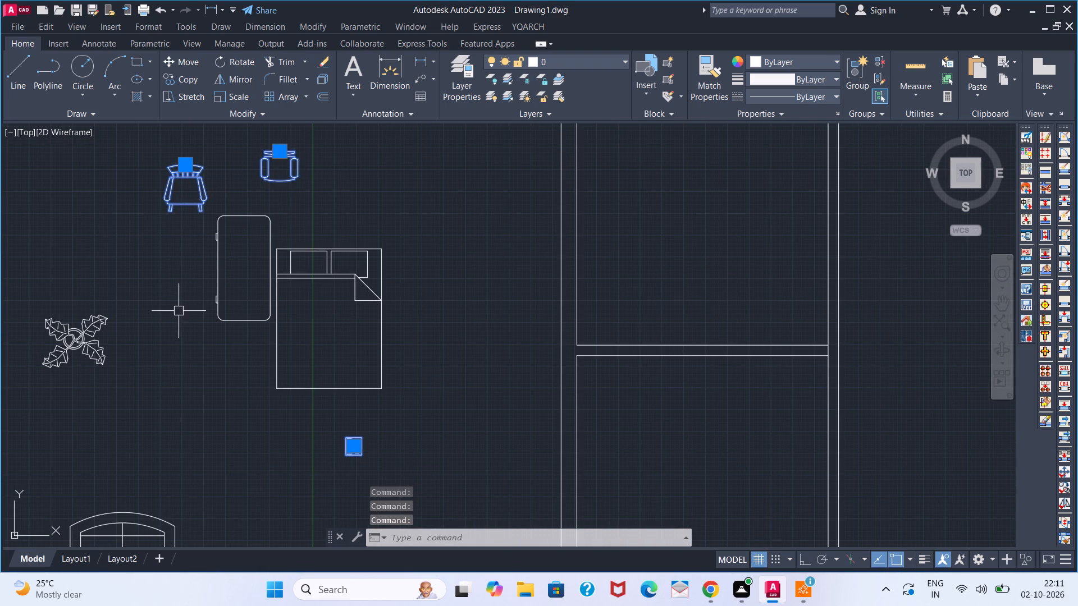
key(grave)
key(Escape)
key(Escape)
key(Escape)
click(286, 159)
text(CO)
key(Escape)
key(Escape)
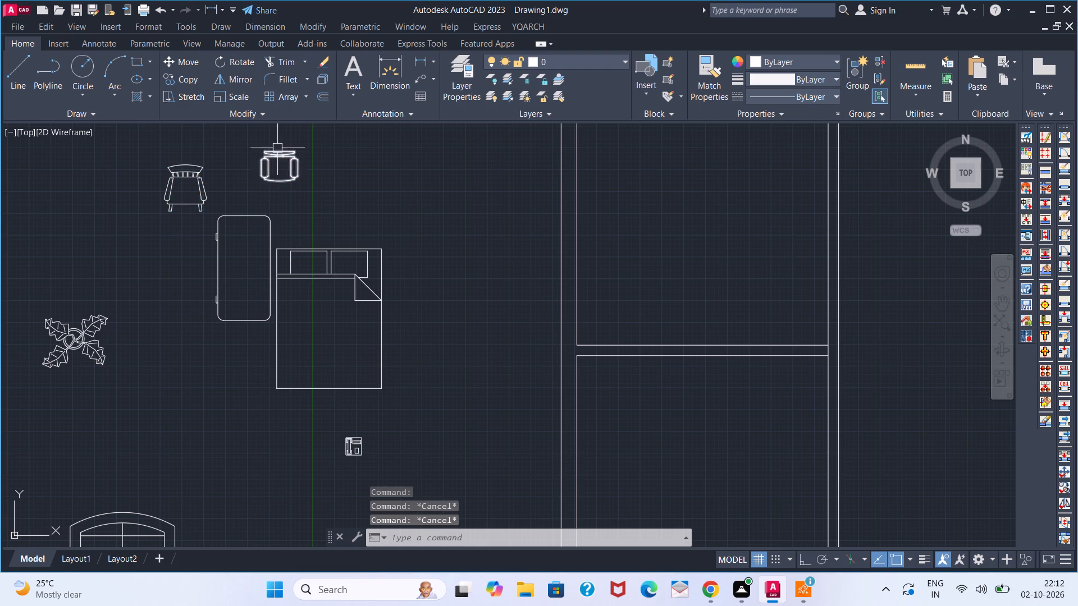
Rotate the armchair block above the double bed to 270° about a point on its right arm, with Ortho on.
click(277, 148)
text(RO)
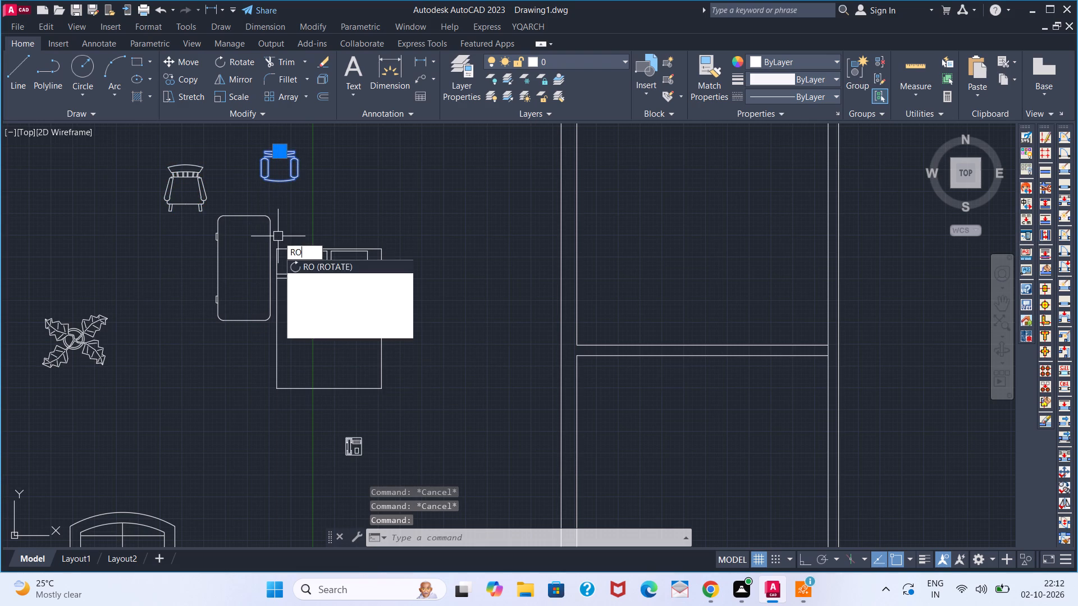
key(space)
click(801, 569)
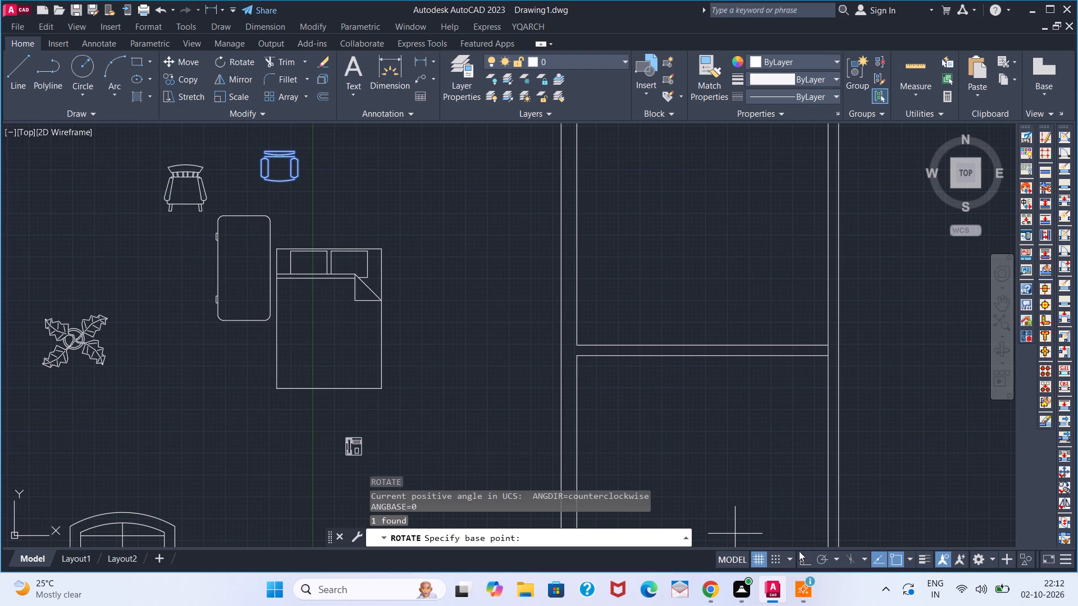
click(803, 561)
click(296, 159)
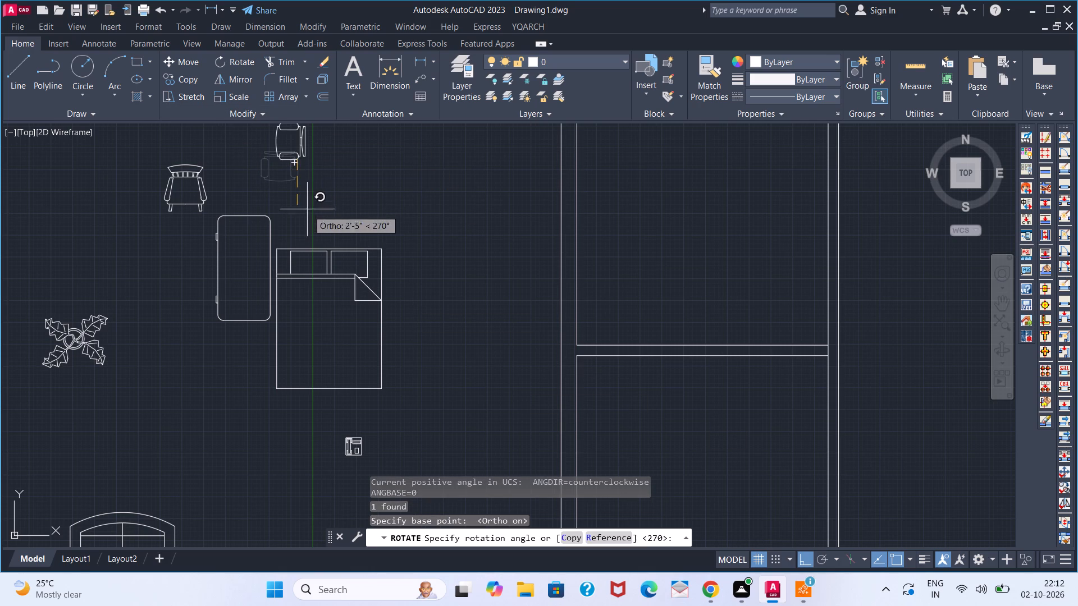
click(310, 219)
With Ortho off, copy the rotated armchair twice from its front edge midpoint, placing the copies one above the other along the desk's right edge.
click(305, 157)
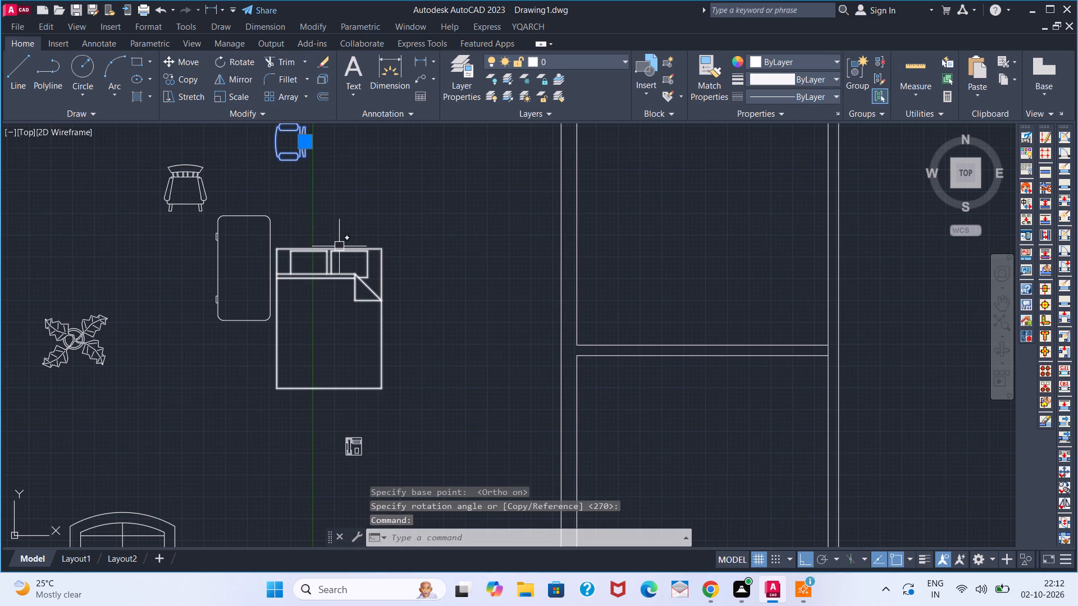
key(c)
key(o)
key(Return)
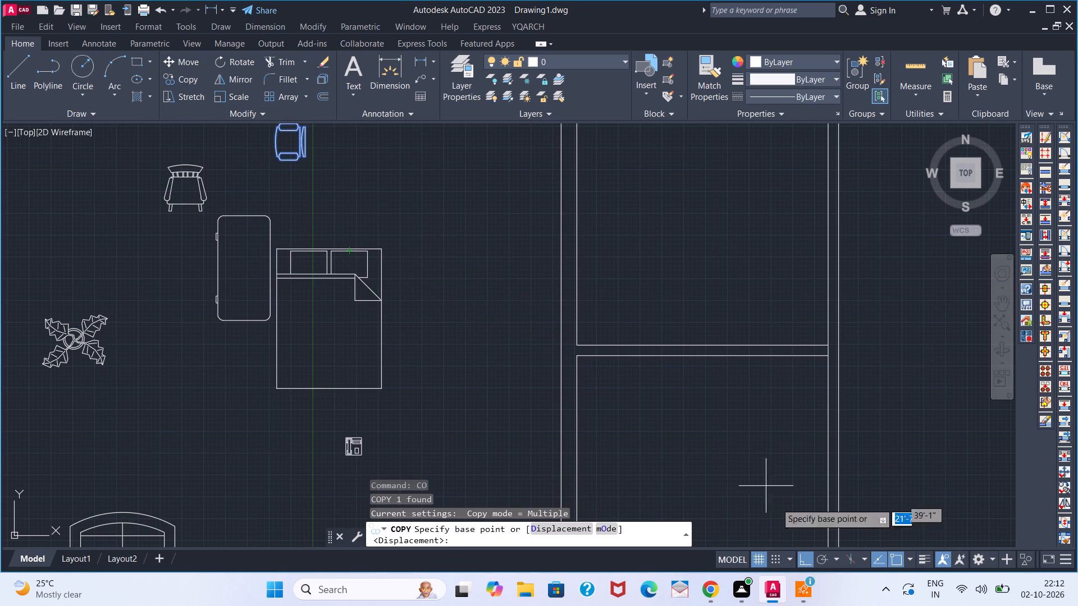
click(805, 564)
scroll(674, 384, down, 1)
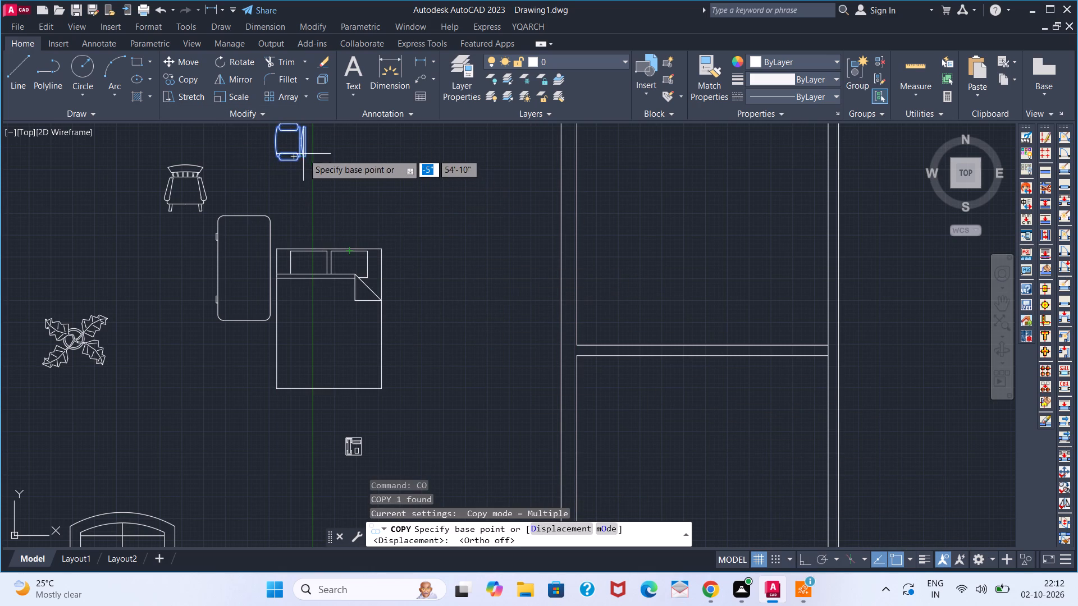
click(273, 140)
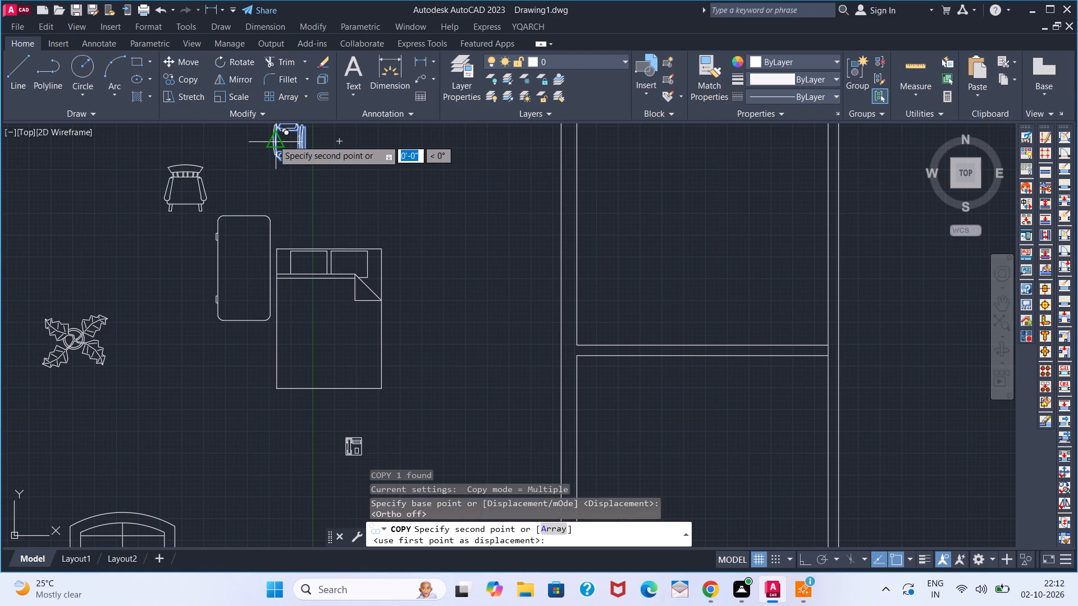
scroll(625, 319, down, 3)
middle_drag(699, 411, 568, 311)
scroll(609, 309, up, 4)
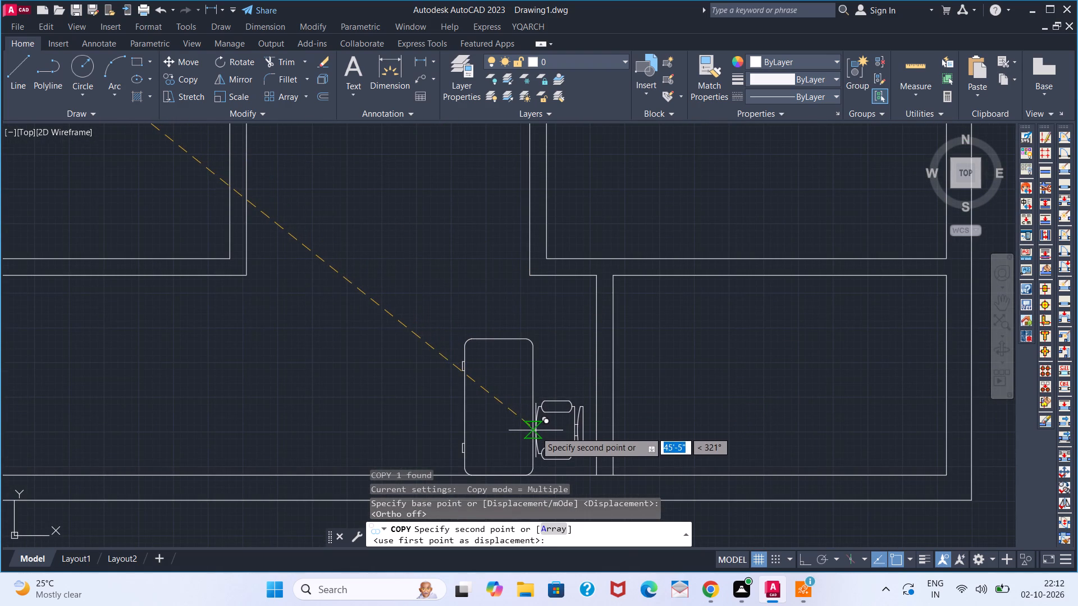
click(536, 434)
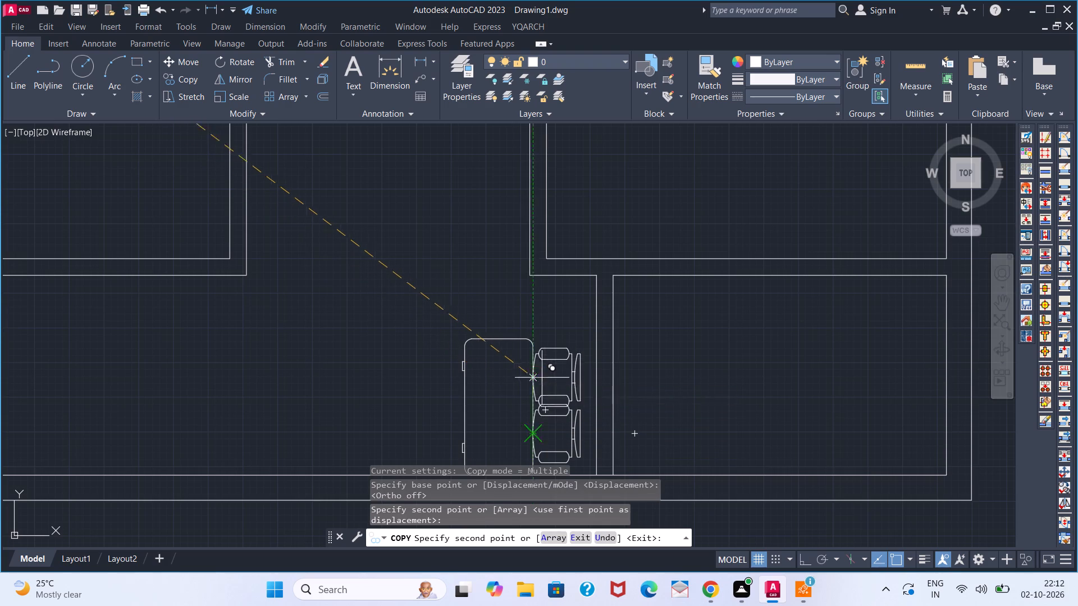
click(534, 371)
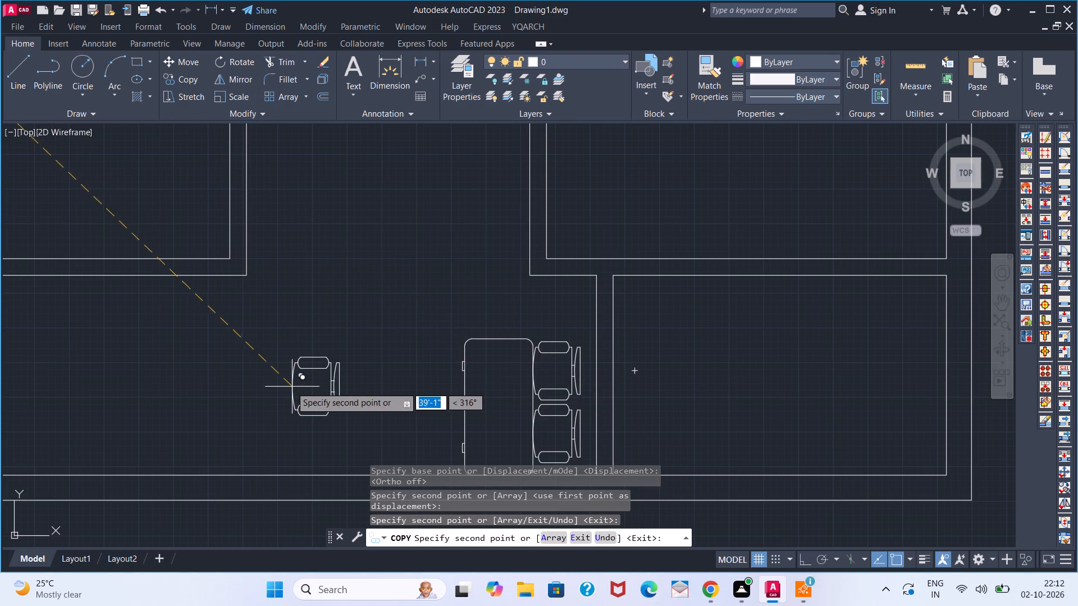
key(space)
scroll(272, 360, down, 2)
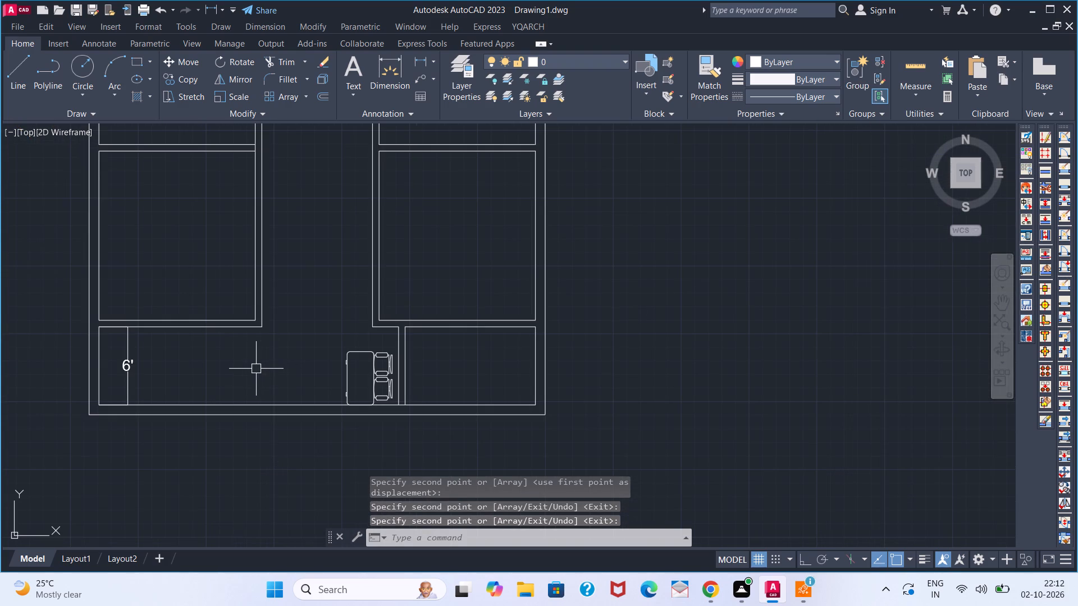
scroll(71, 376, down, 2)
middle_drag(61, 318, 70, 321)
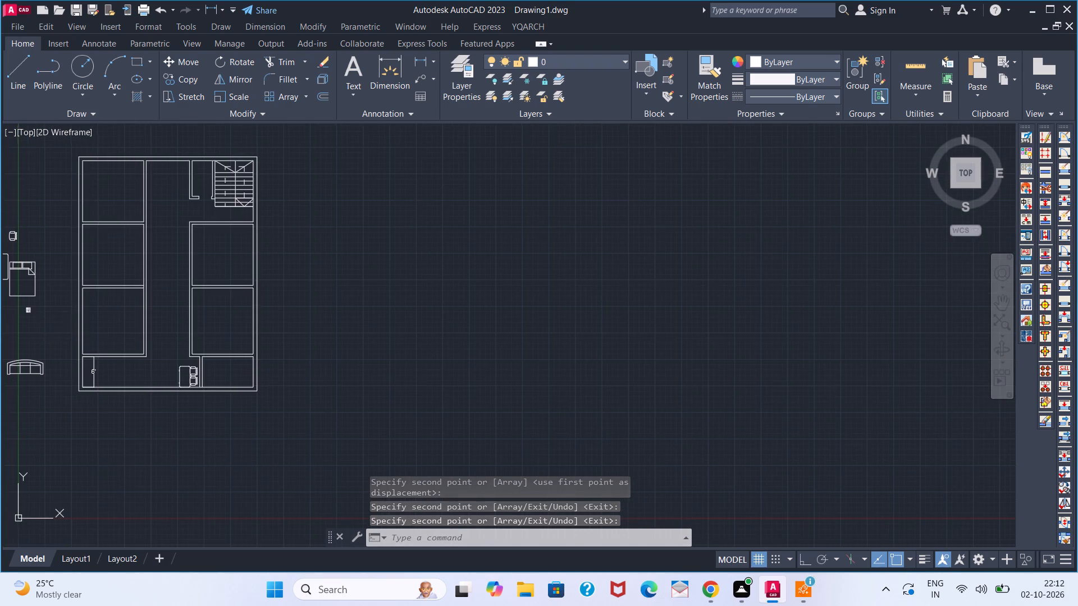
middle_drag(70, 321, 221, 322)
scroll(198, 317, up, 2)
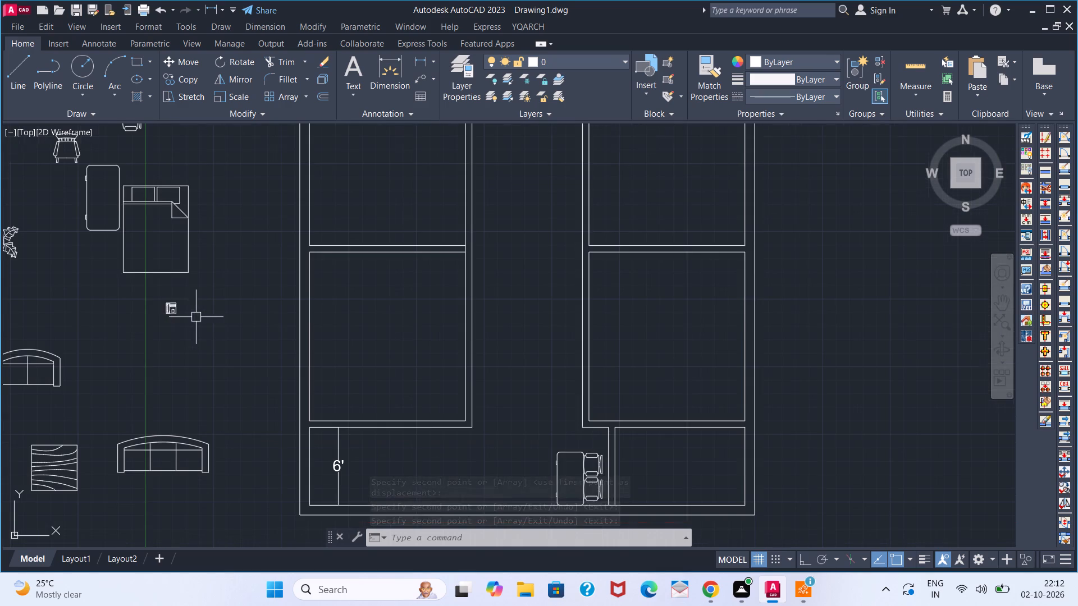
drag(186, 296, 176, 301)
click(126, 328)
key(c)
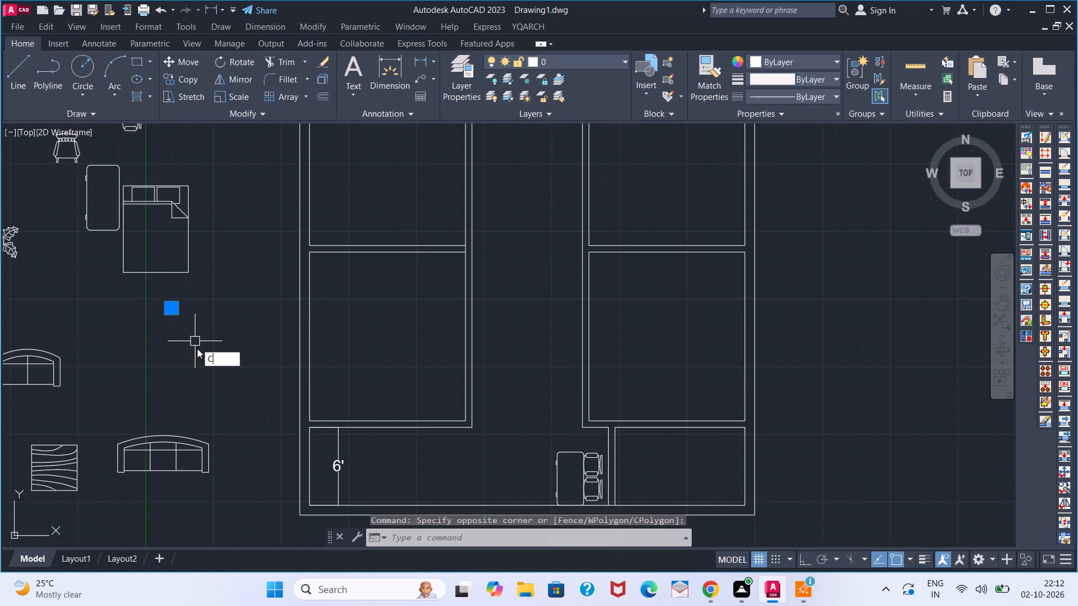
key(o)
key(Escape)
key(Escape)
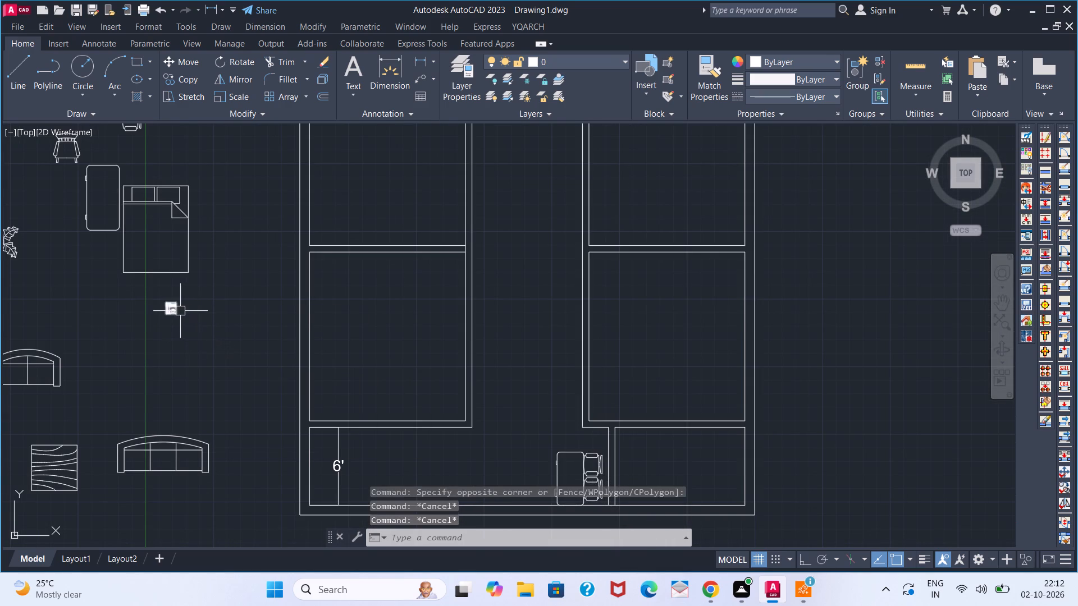
Rotate the small computer block below the double bed to 90° about its bottom edge, with Ortho on.
scroll(180, 311, up, 1)
click(175, 309)
text(RO)
key(space)
click(804, 561)
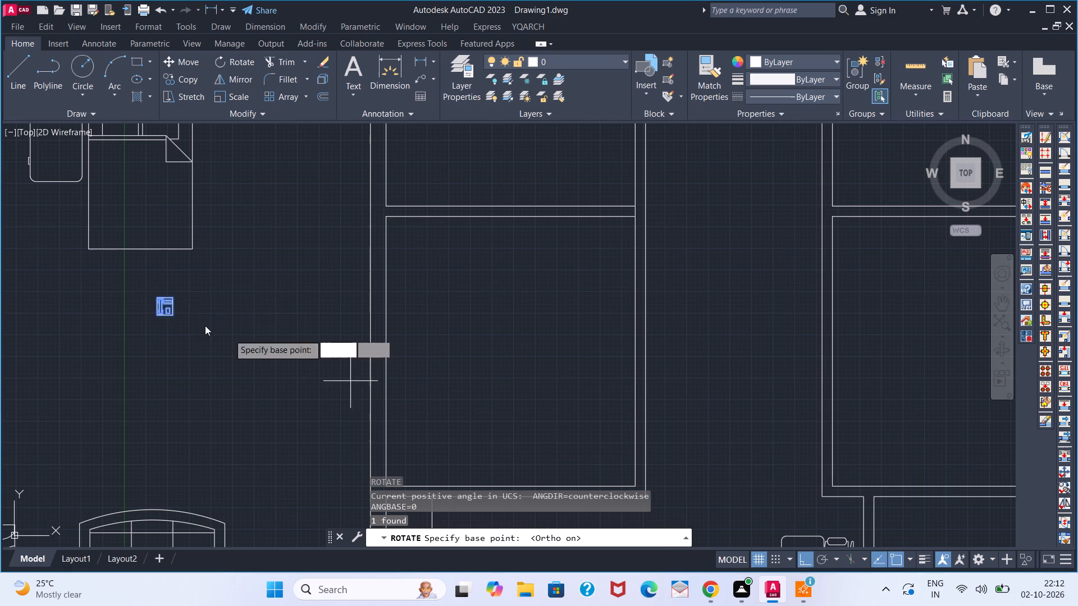
click(166, 316)
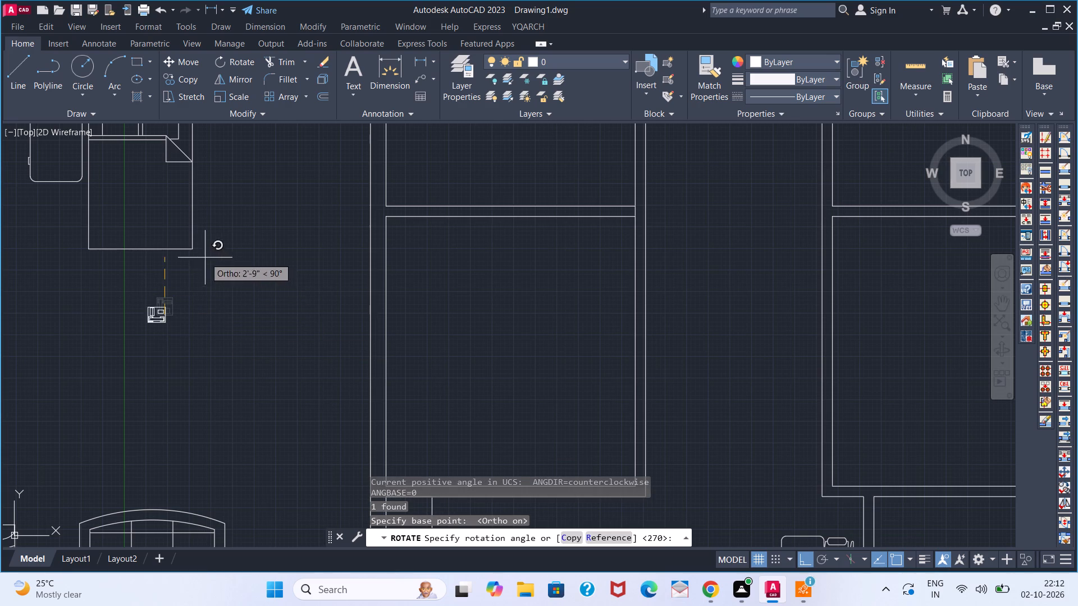
click(141, 265)
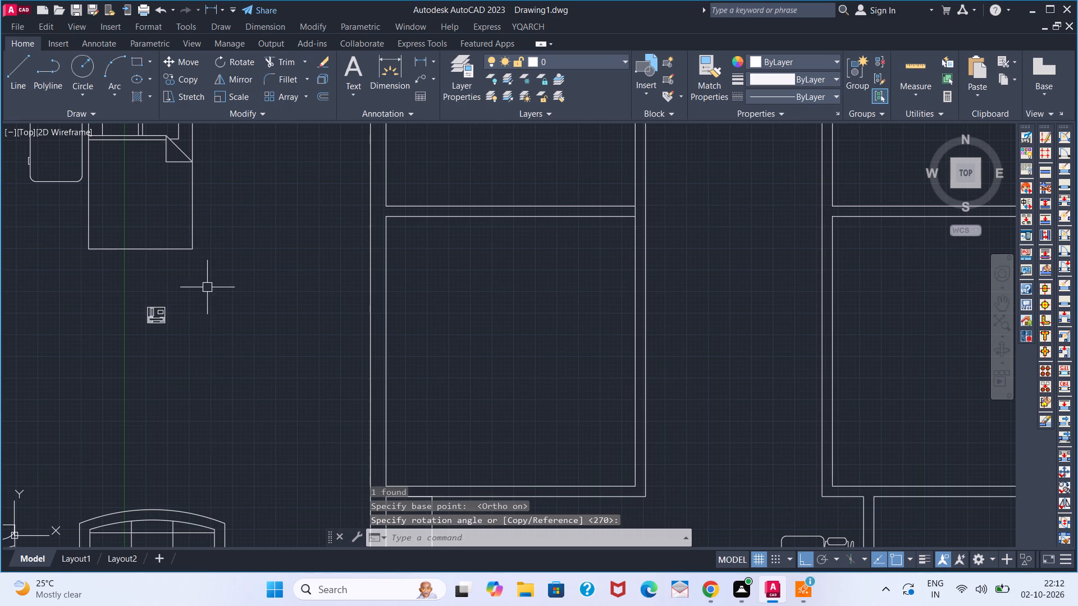
With Ortho off, copy the rotated computer block from its upper-right corner onto the lower end of the desk in the bottom room.
click(166, 306)
key(c)
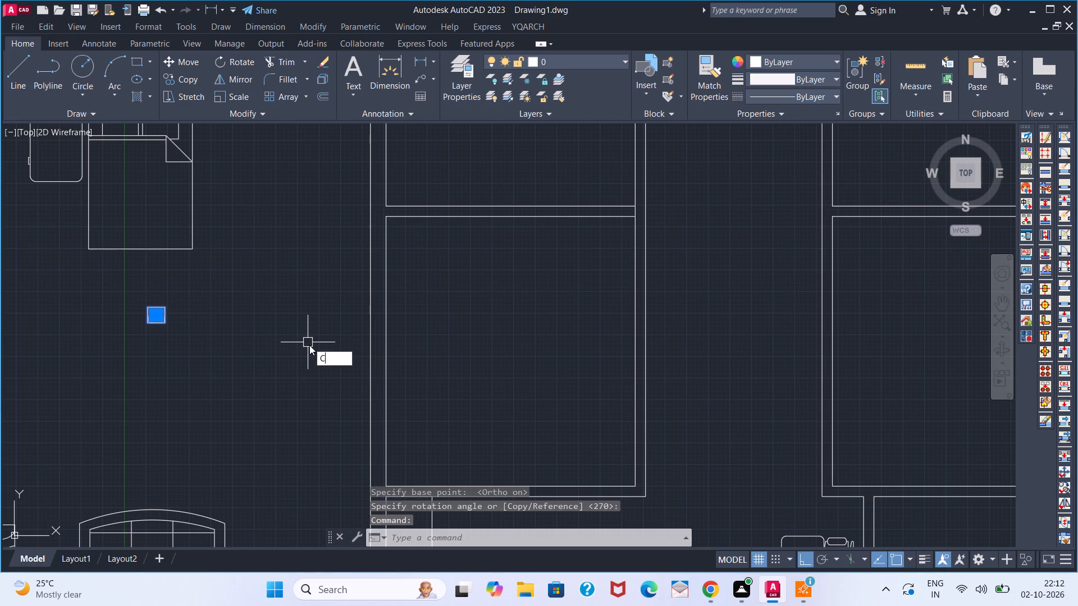
key(o)
key(space)
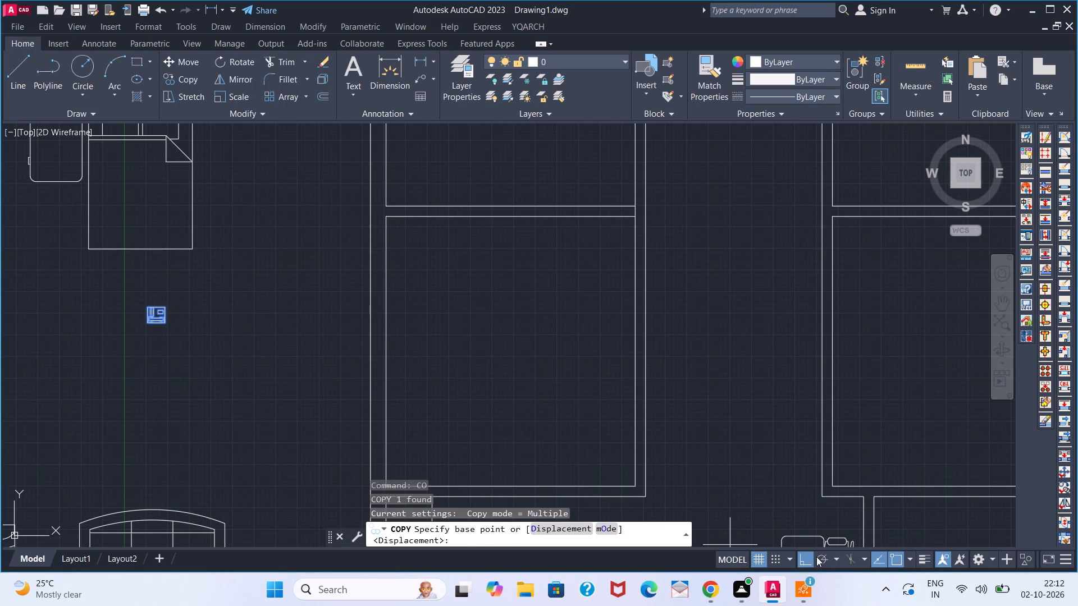
click(806, 557)
click(171, 306)
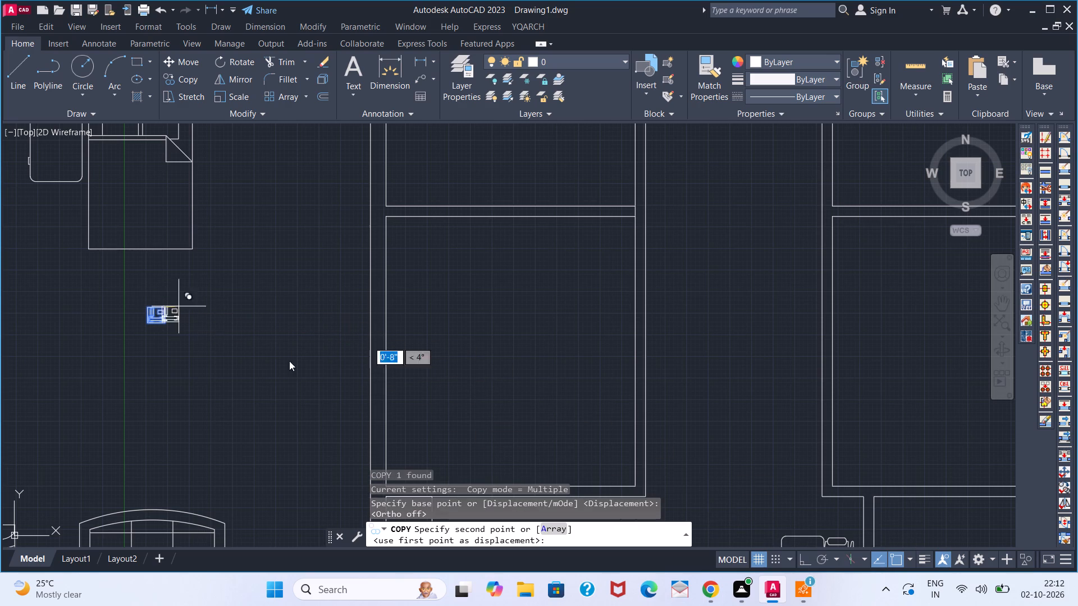
middle_drag(700, 473, 556, 168)
scroll(661, 273, up, 3)
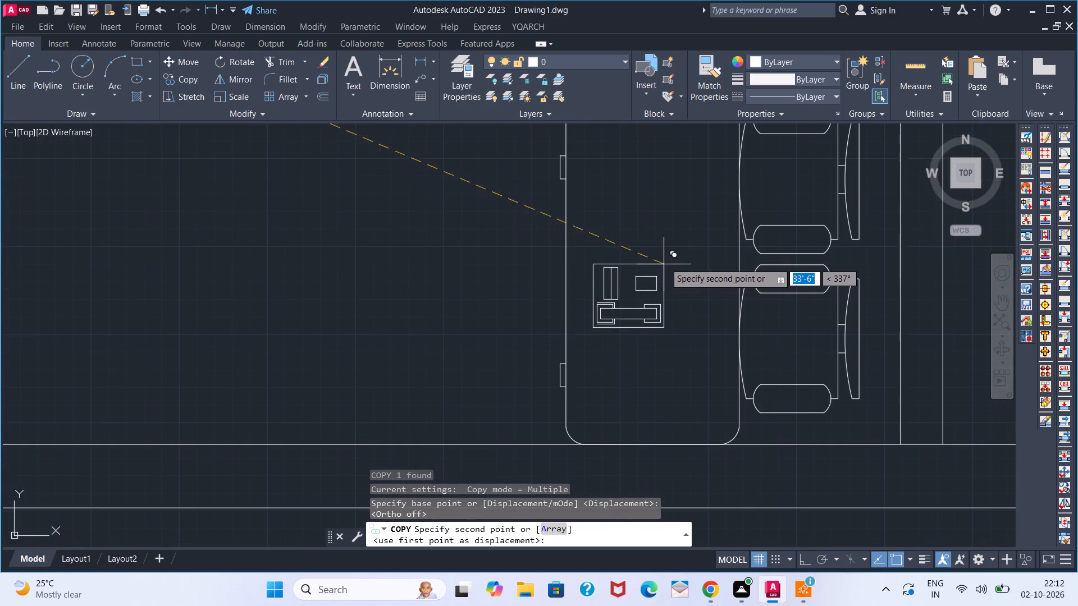
scroll(666, 257, down, 2)
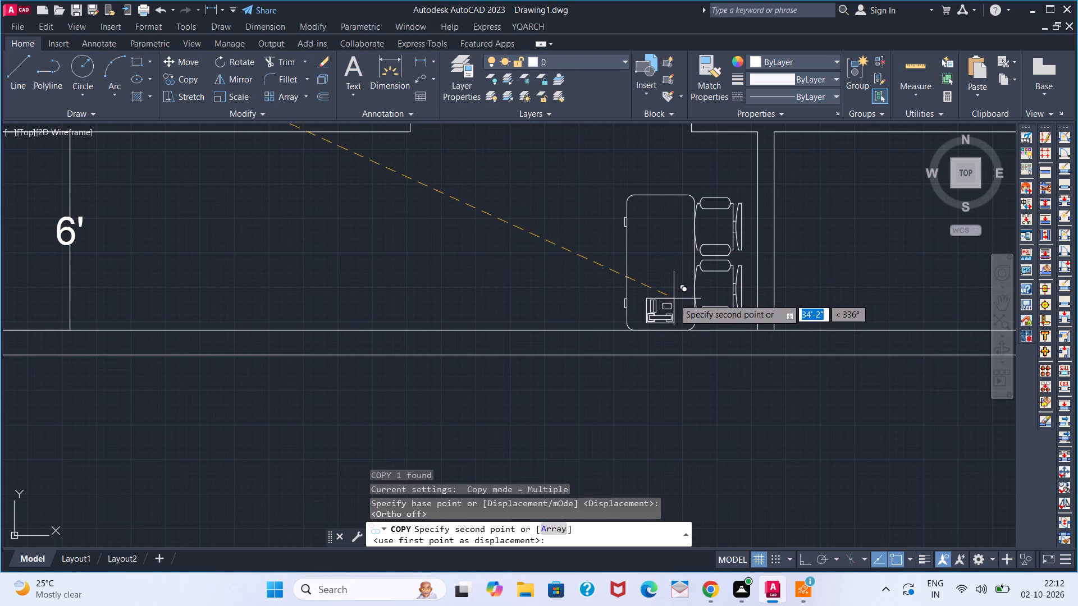
click(674, 299)
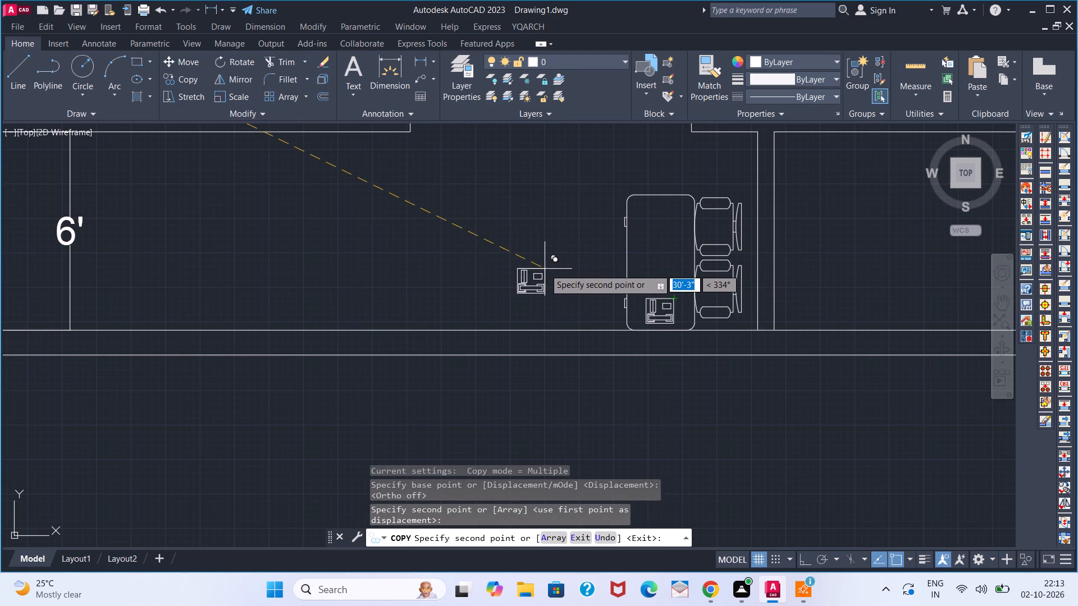
key(Escape)
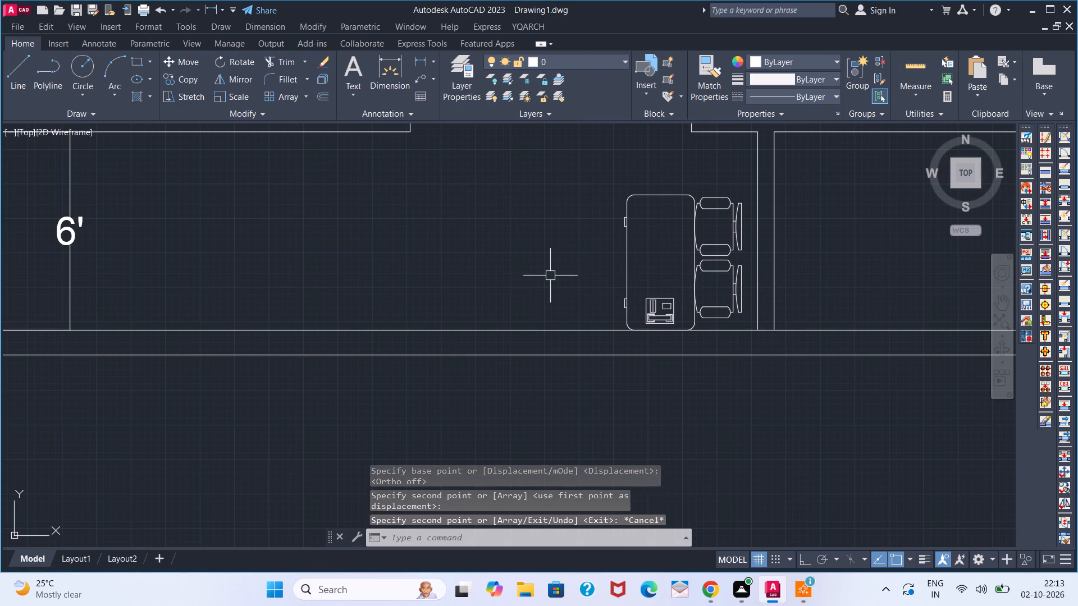
Delete the upper of the two armchairs beside the desk.
click(734, 199)
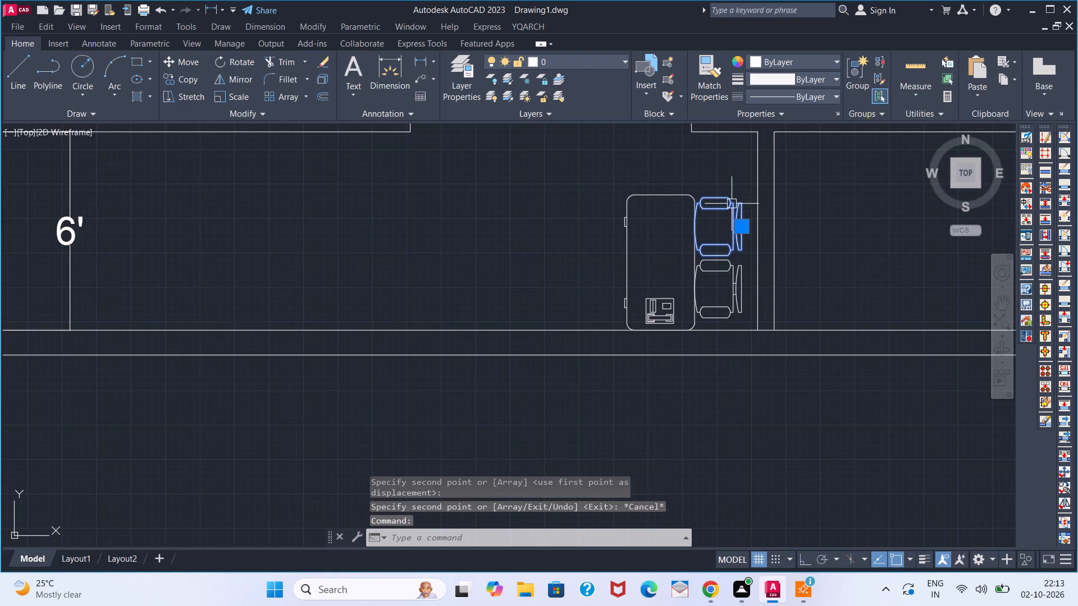
key(Delete)
Move the remaining armchair straight up along the desk's right edge to about the middle of the desk.
click(724, 269)
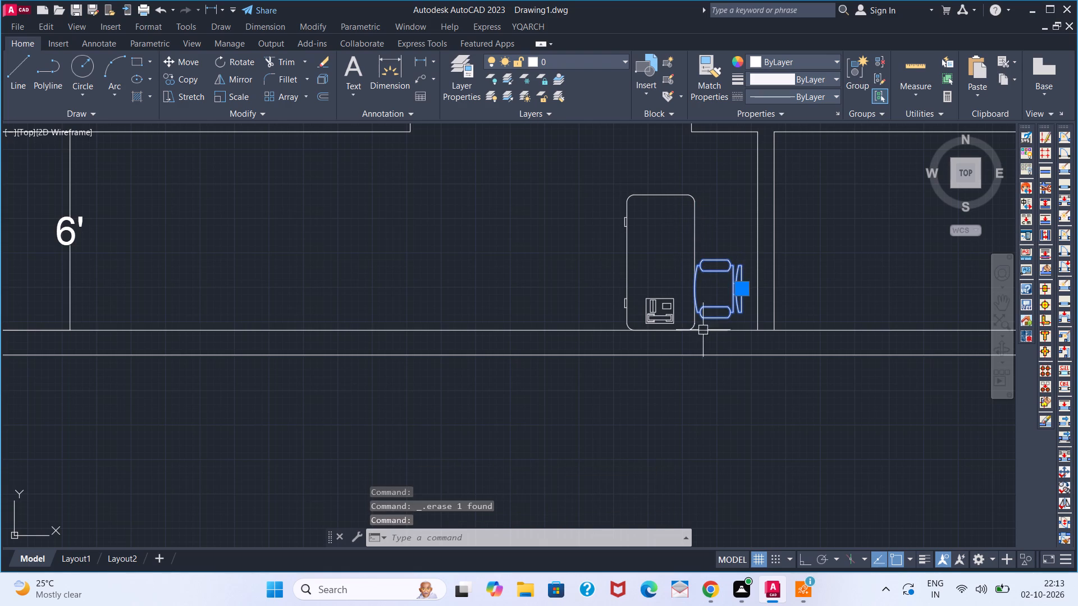
key(m)
key(Return)
click(715, 316)
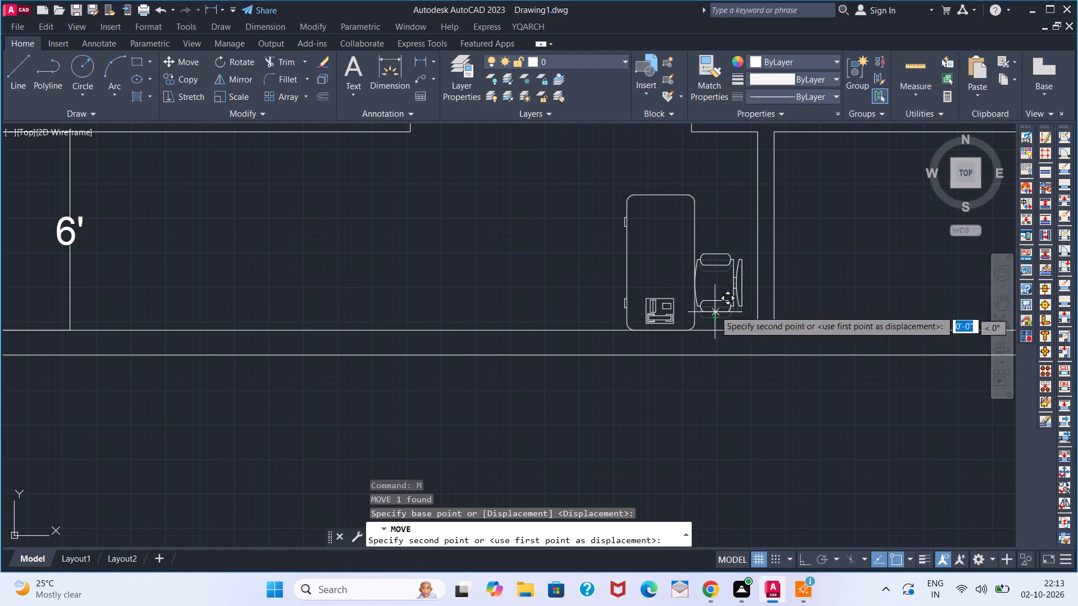
click(718, 283)
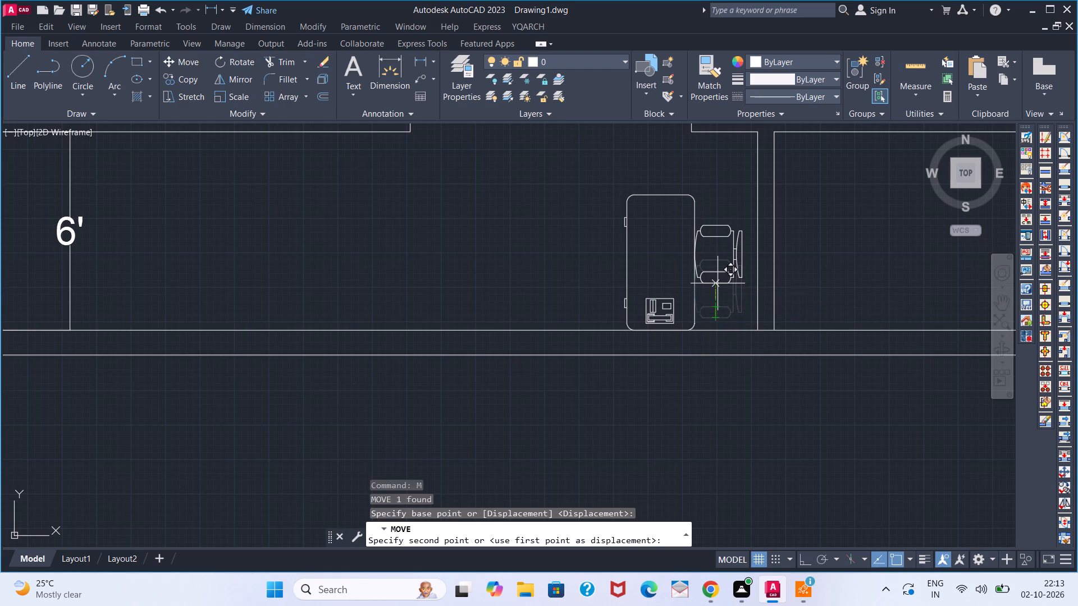
Scale down the chair above the plant and the two-seat sofa together from the sofa's lower edge, making the sofa about 1'-11" deep.
scroll(571, 288, down, 1)
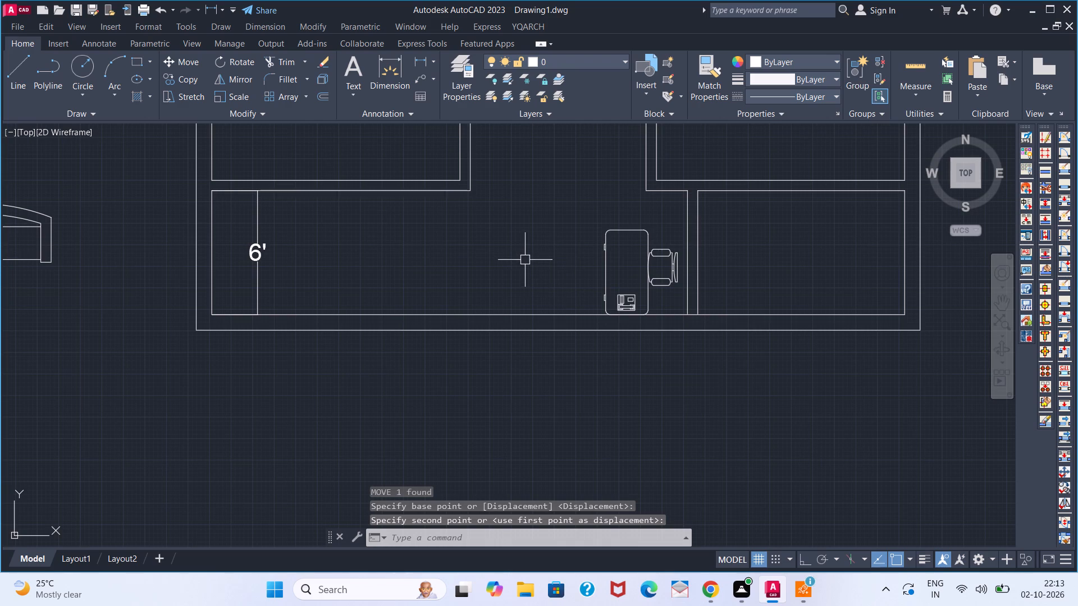
scroll(525, 260, down, 2)
middle_drag(485, 242, 584, 336)
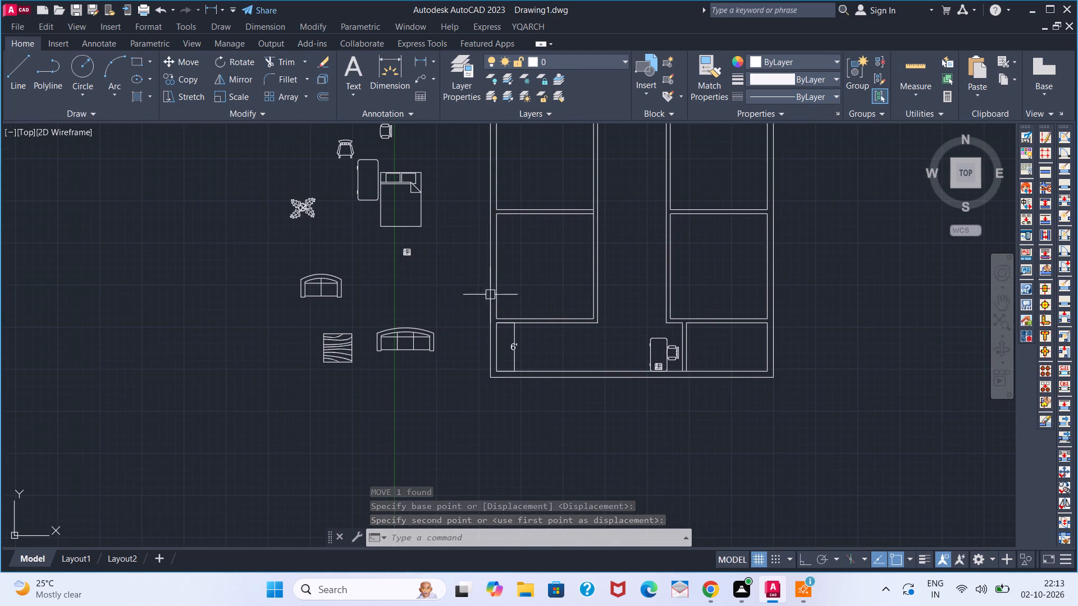
middle_drag(390, 248, 390, 270)
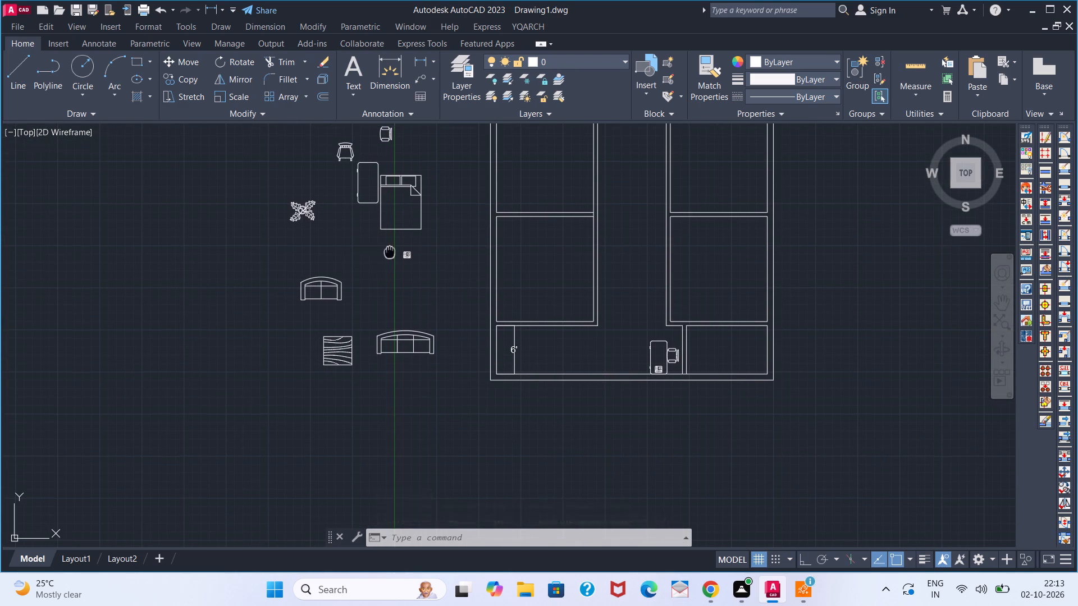
middle_drag(390, 270, 390, 289)
click(349, 187)
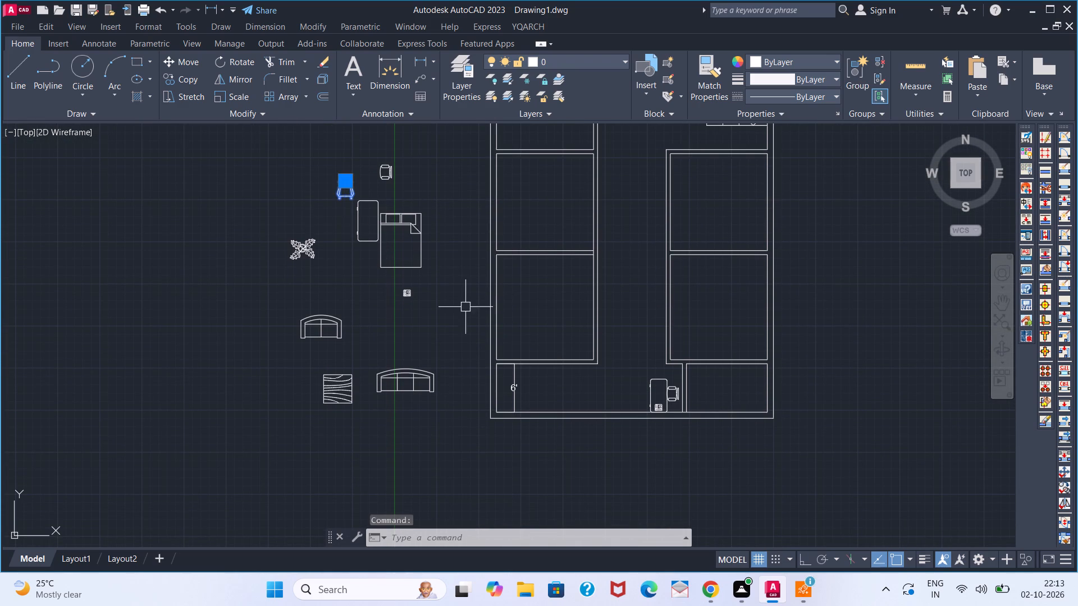
click(321, 329)
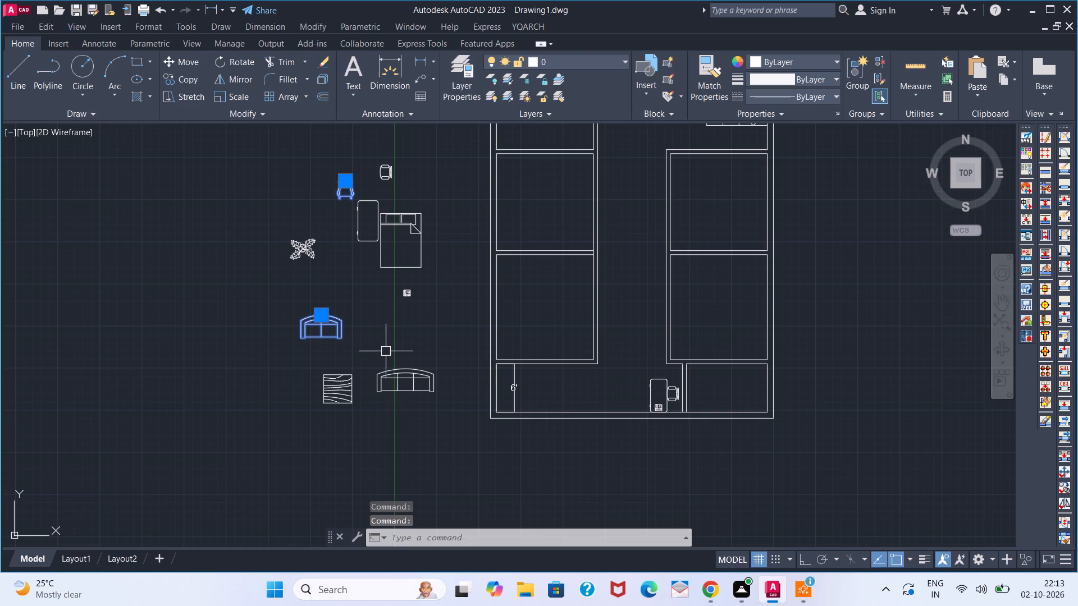
key(s)
text(C)
key(space)
click(335, 342)
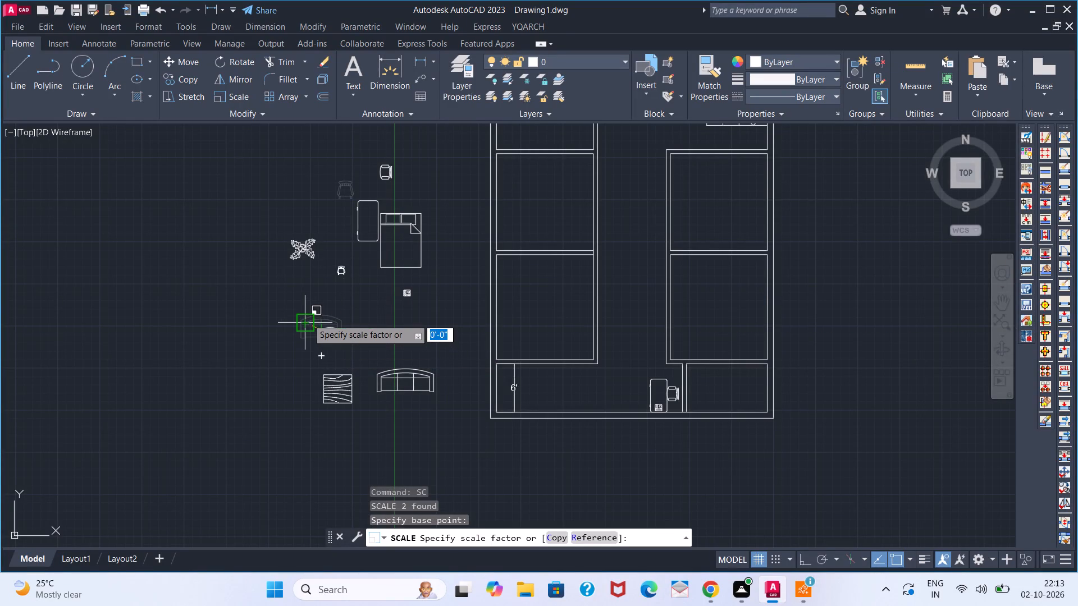
scroll(308, 319, up, 2)
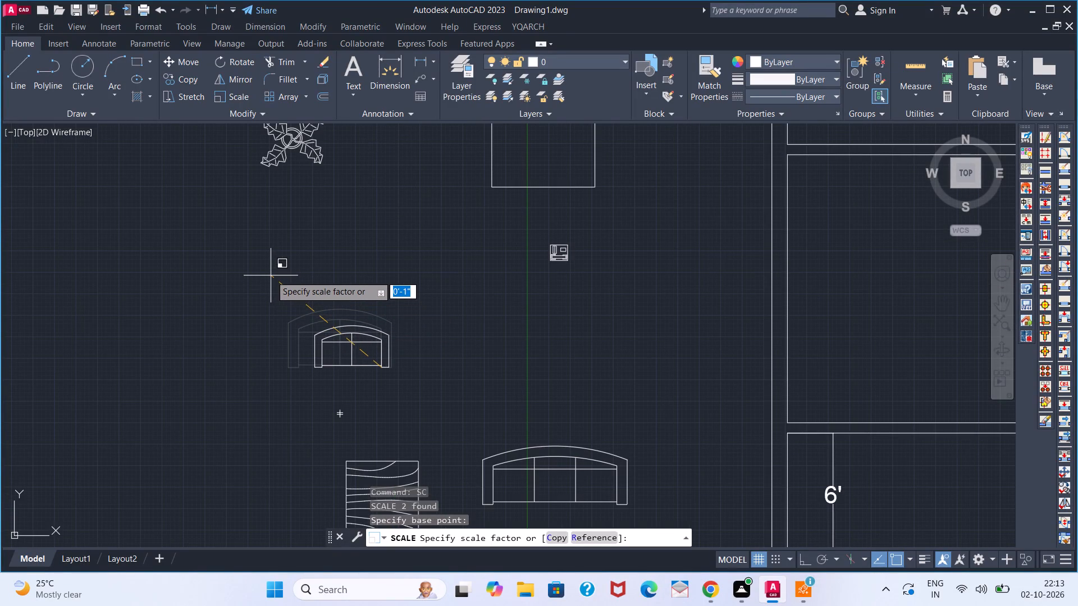
click(271, 276)
Copy the two-seat sofa from its front edge midpoint onto the 6' dimension line, just below the bottom-left room's upper wall.
scroll(510, 379, down, 2)
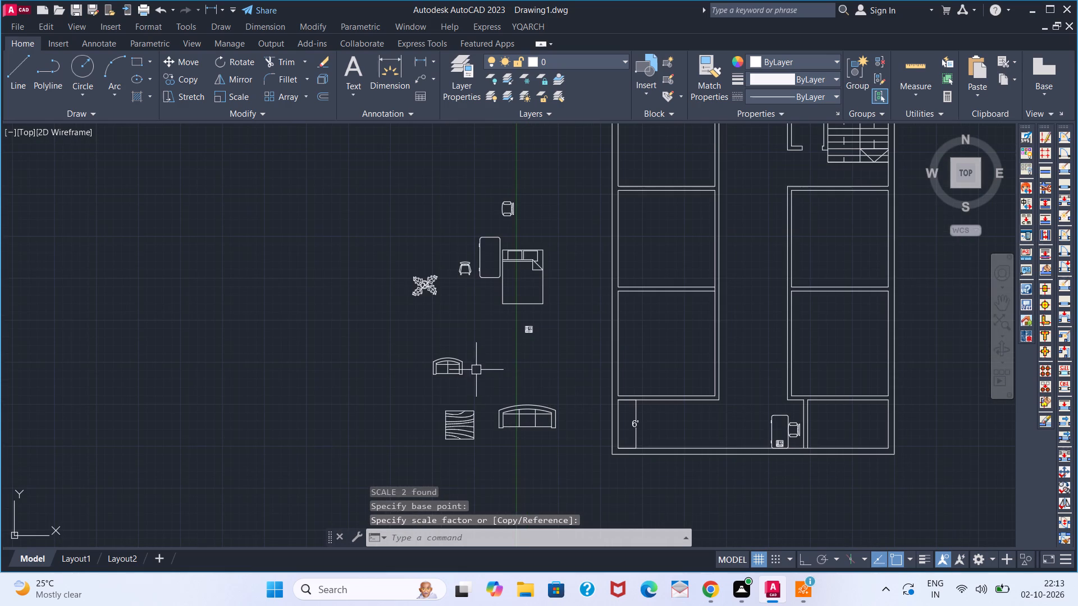
click(467, 368)
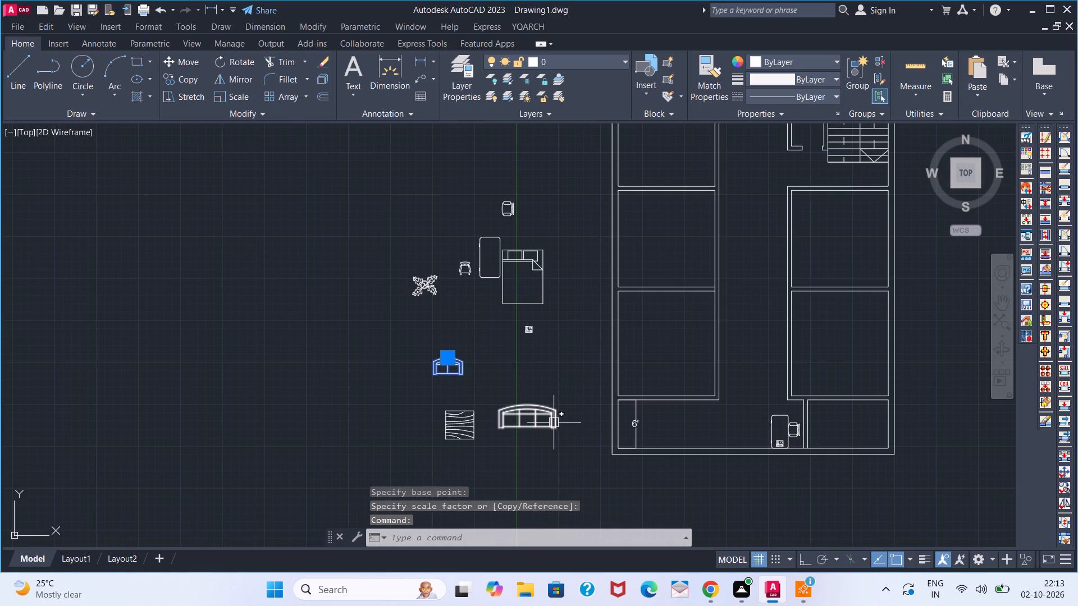
text(CO)
key(Return)
click(451, 373)
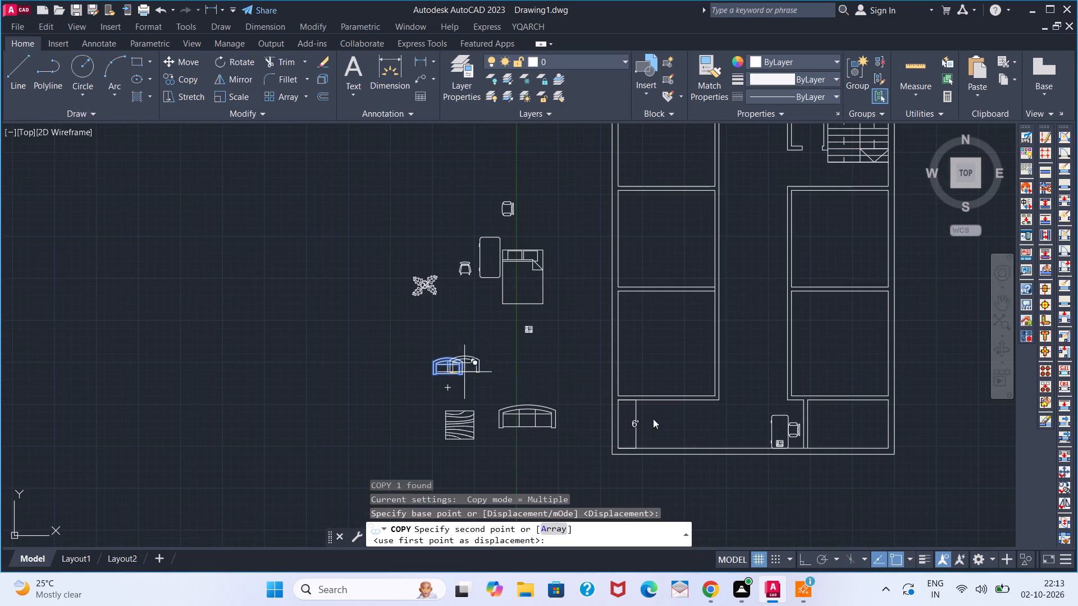
scroll(652, 416, up, 3)
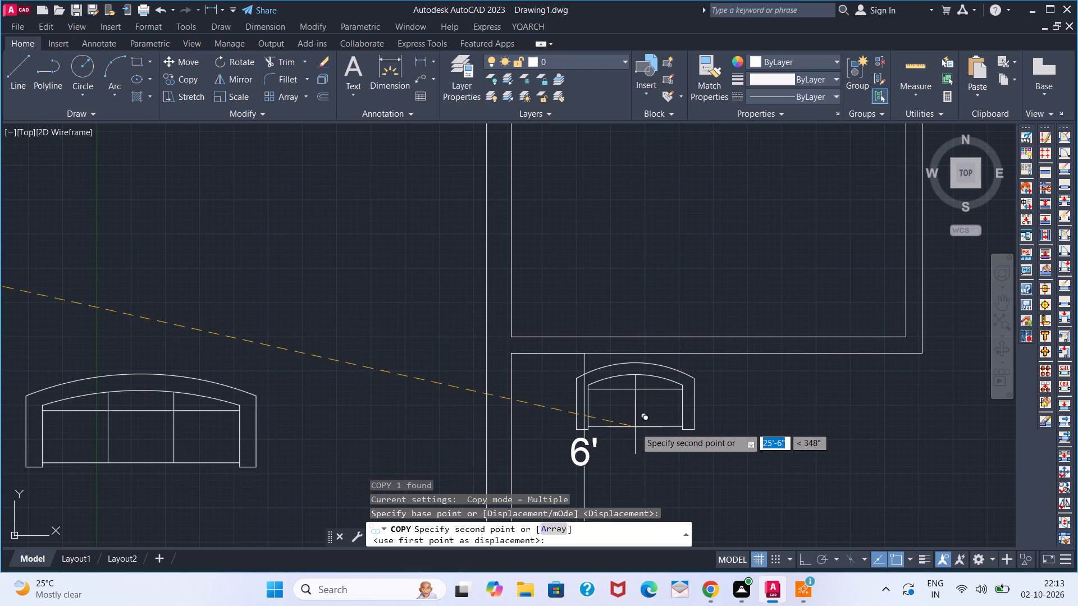
middle_drag(636, 427, 583, 317)
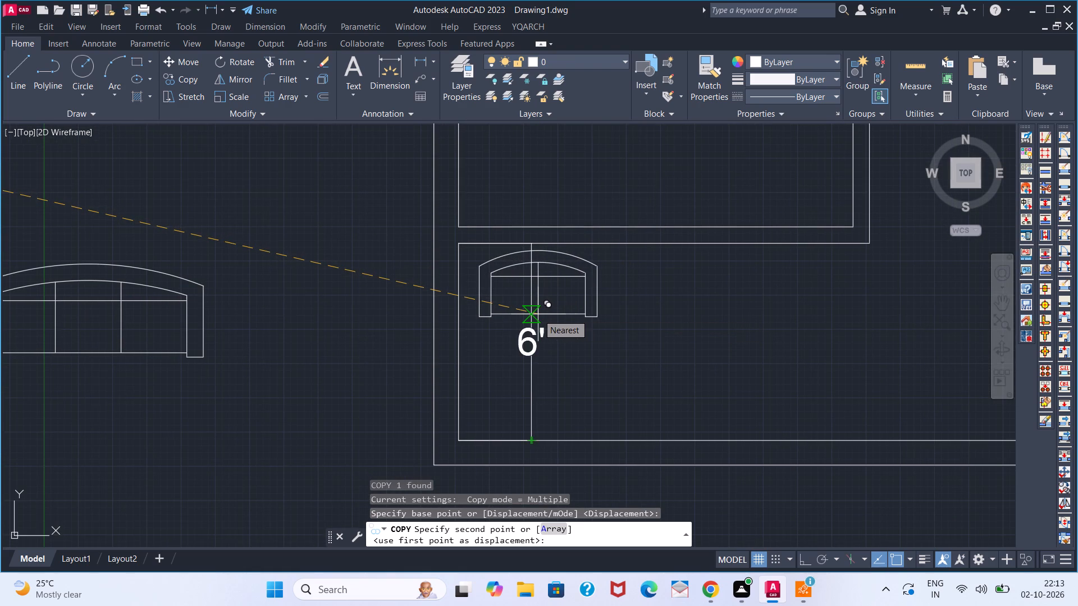
click(538, 314)
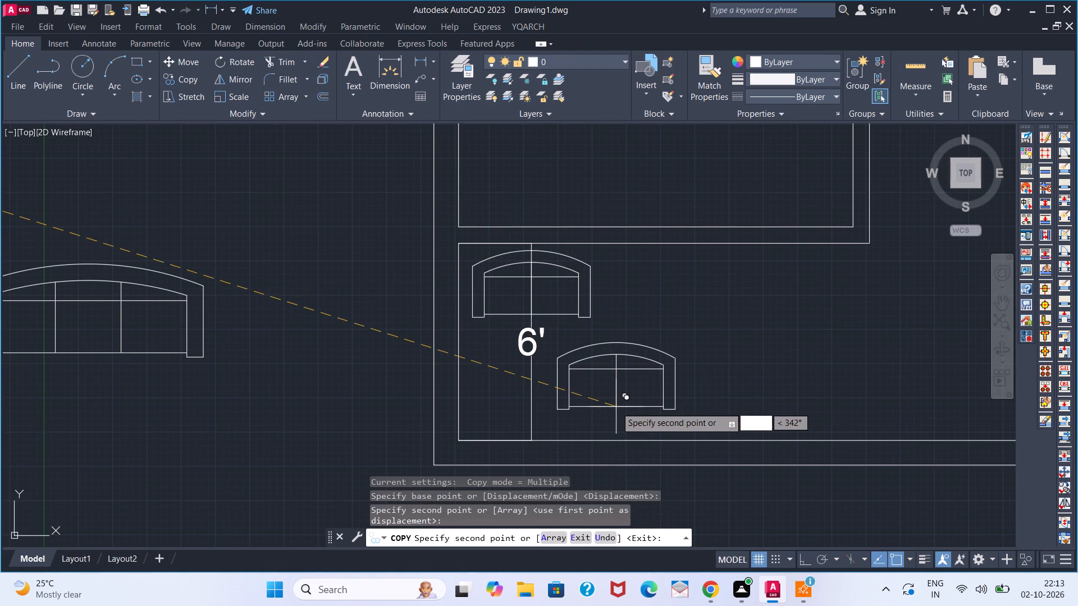
key(Escape)
Measure the depth of the copied two-seat sofa with a linear dimension, without placing it.
click(415, 59)
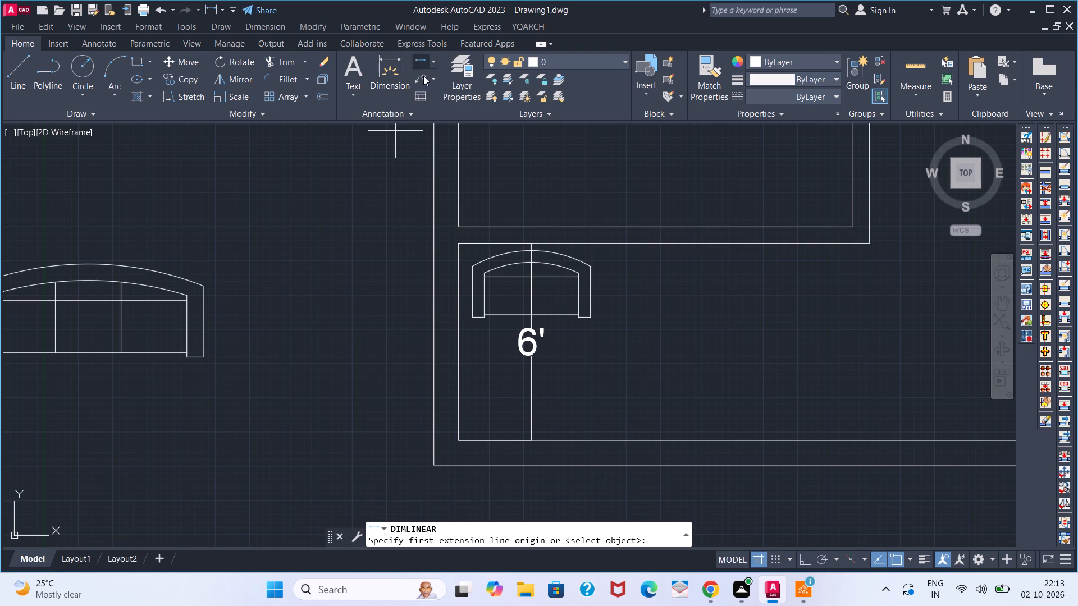
click(531, 315)
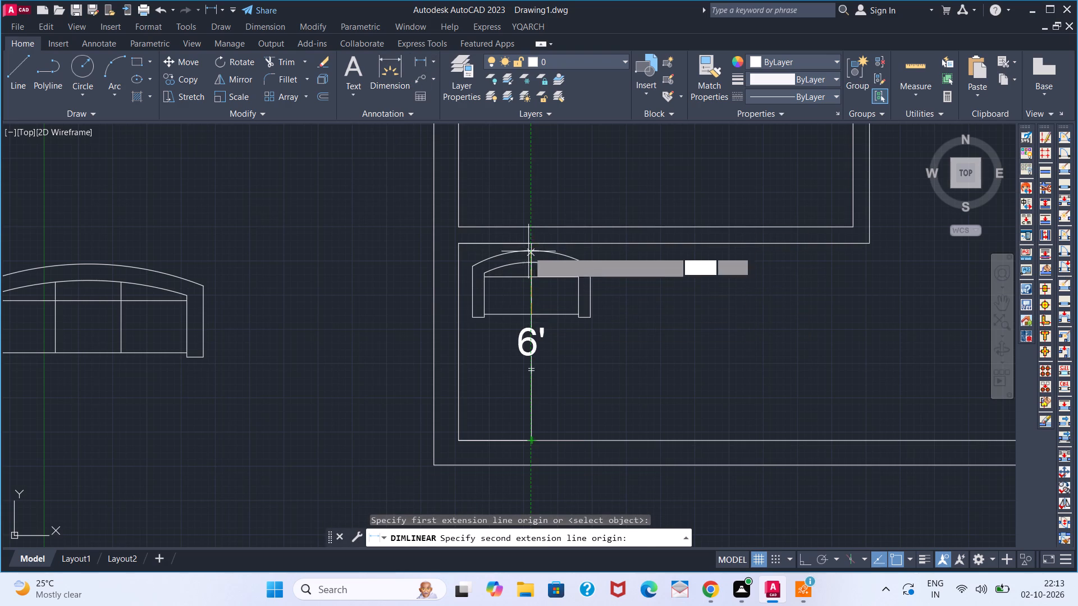
click(528, 249)
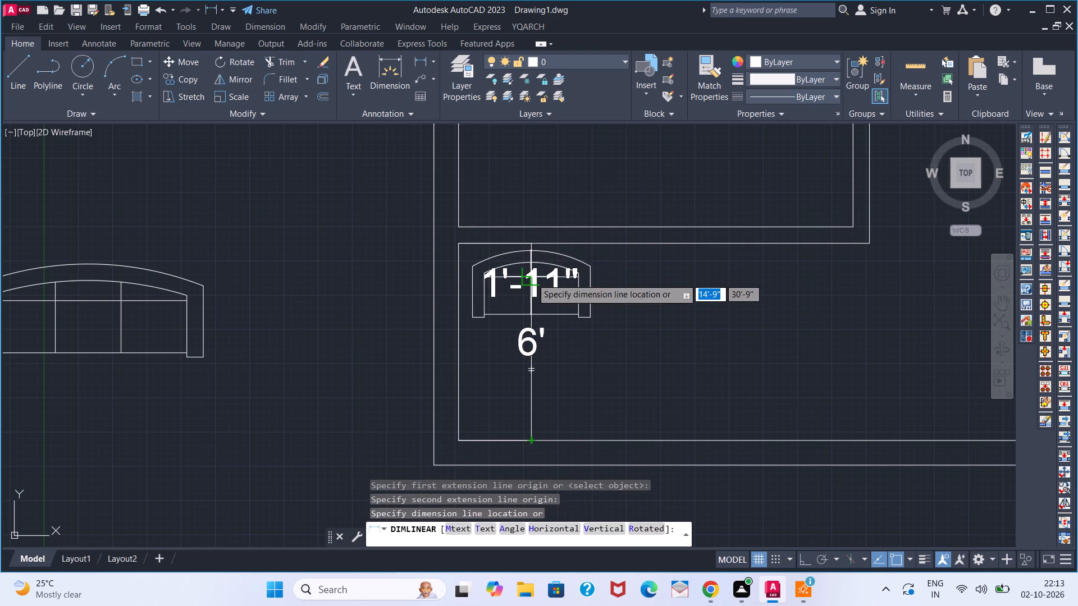
key(Escape)
Rotate the three-seat sofa outside the plan by 180° about a point below its right end, with Ortho on.
scroll(518, 299, down, 1)
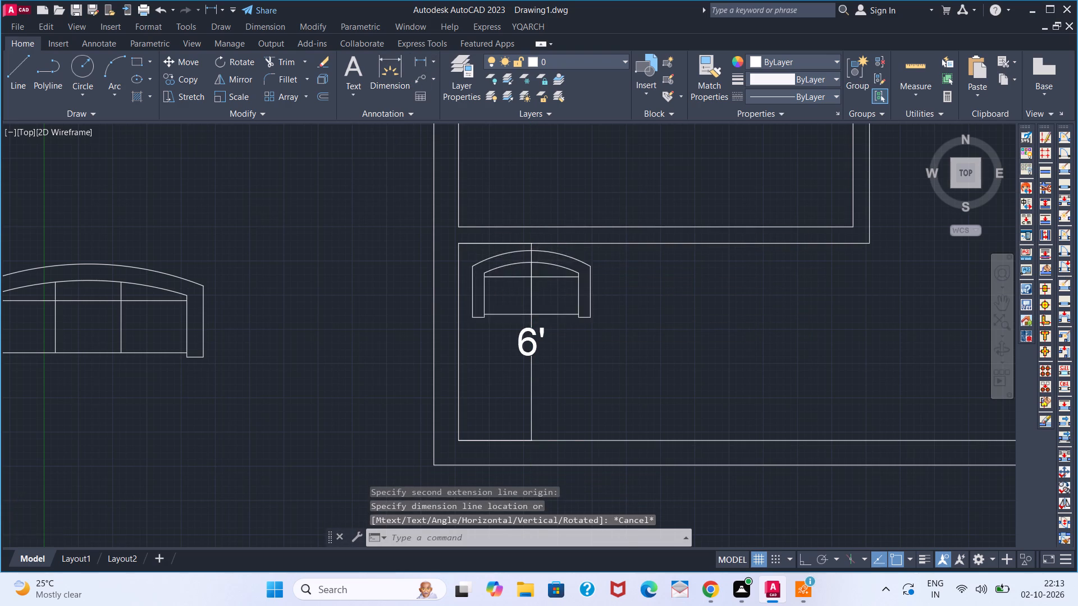
scroll(518, 299, down, 1)
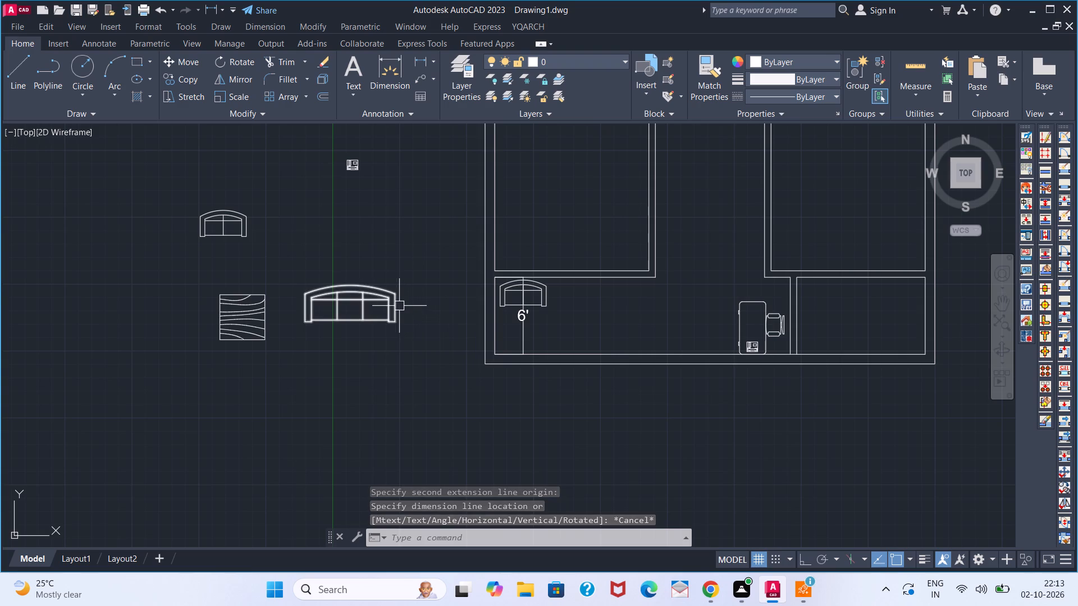
click(399, 306)
text(RO)
key(Return)
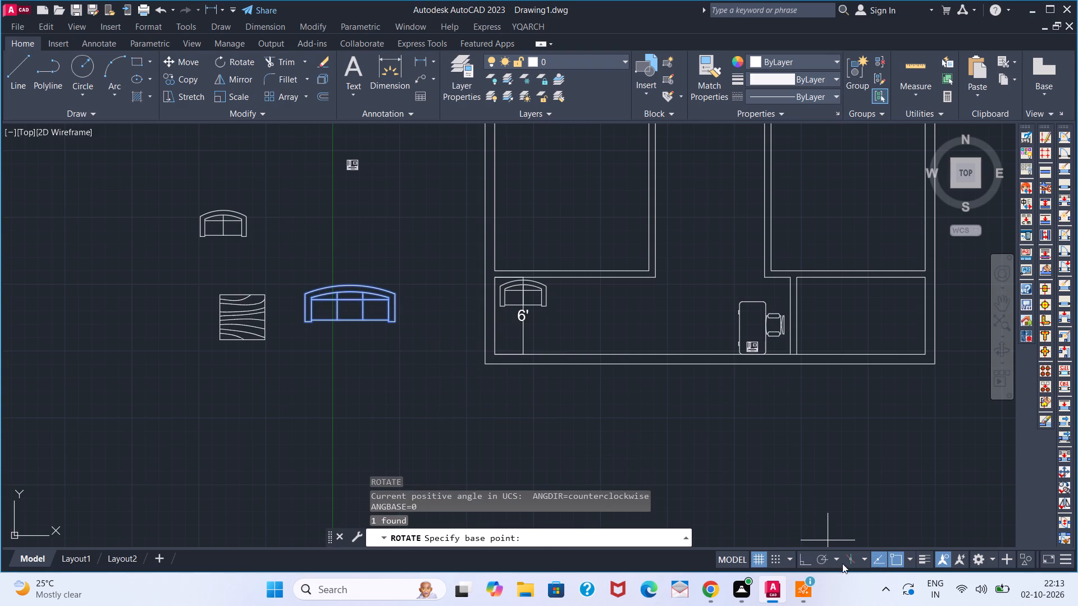
click(806, 554)
click(421, 371)
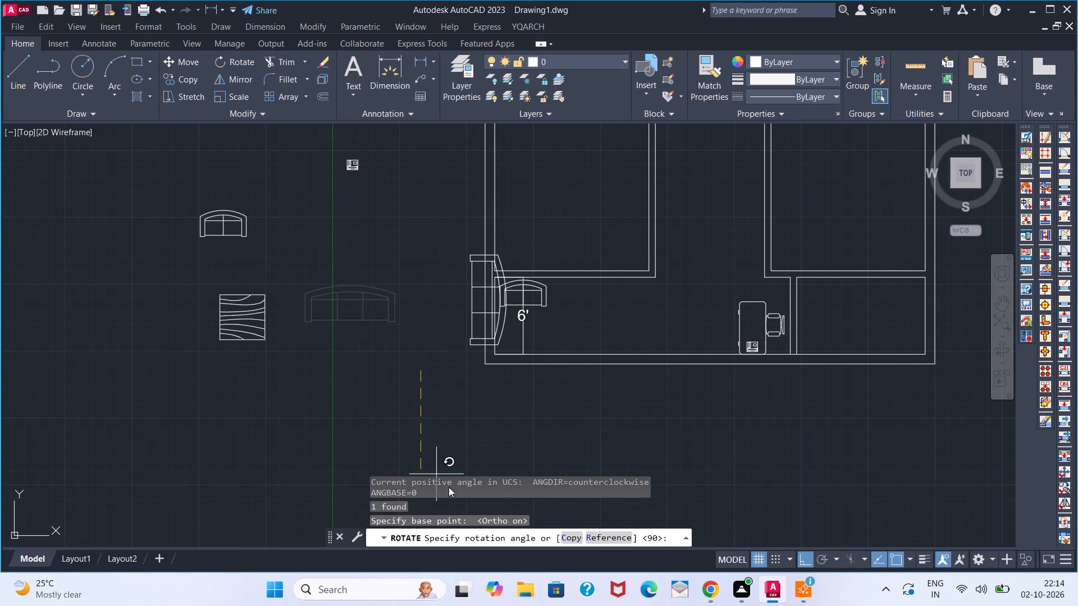
click(216, 373)
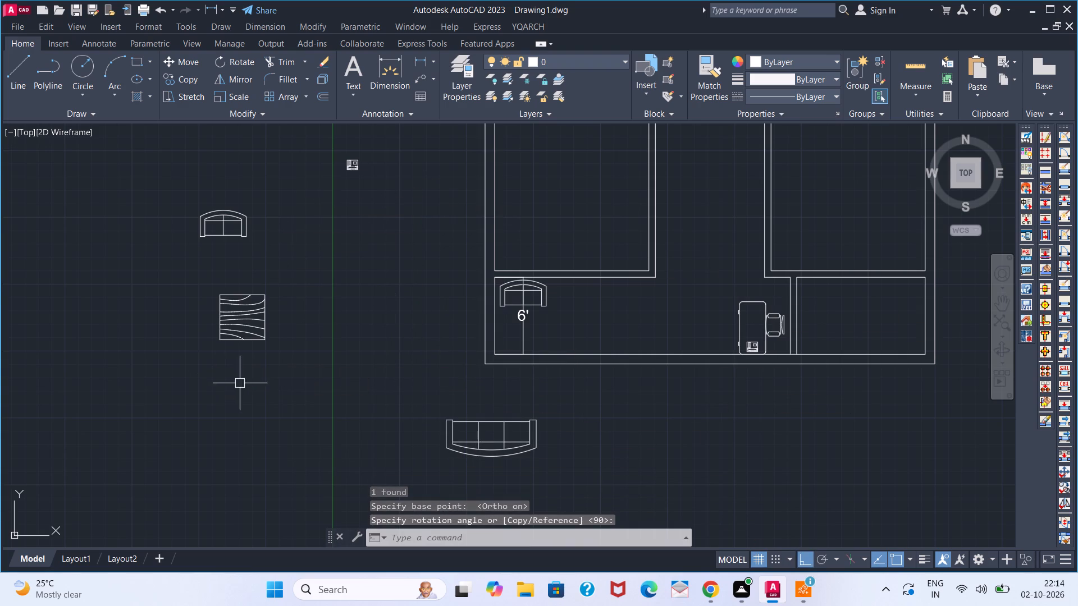
Scale the rotated three-seat sofa down to about 85% of its size from its lower-left inner corner.
click(527, 431)
key(s)
key(c)
key(space)
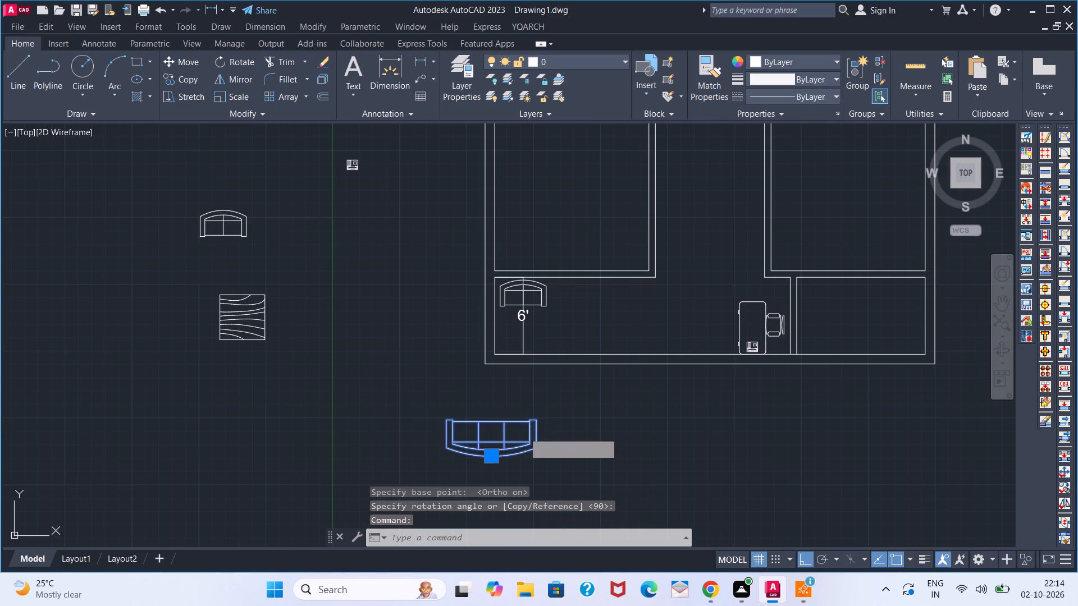
click(450, 448)
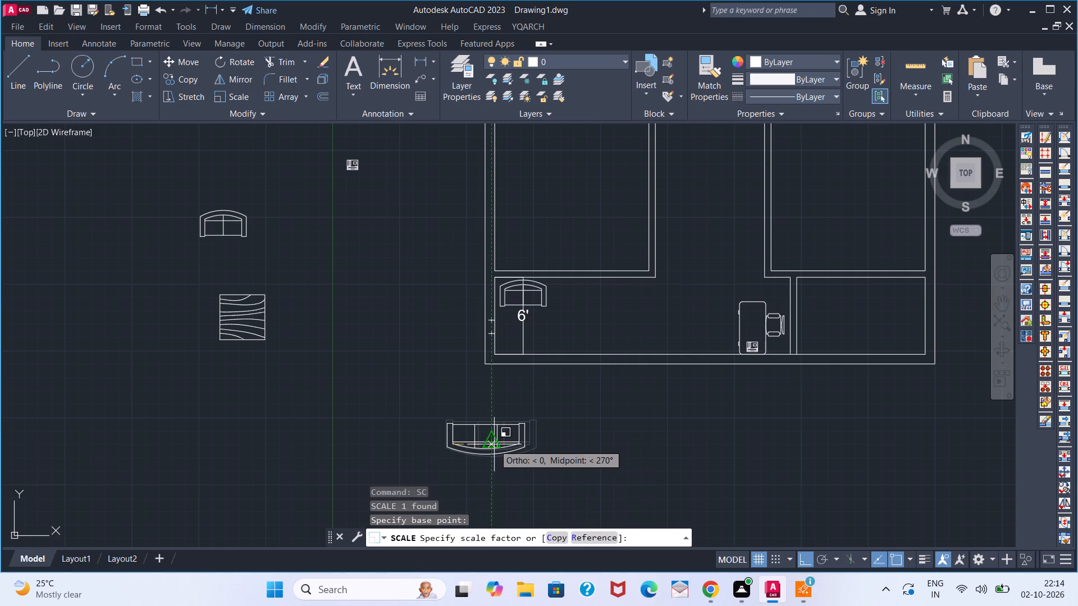
scroll(491, 444, up, 2)
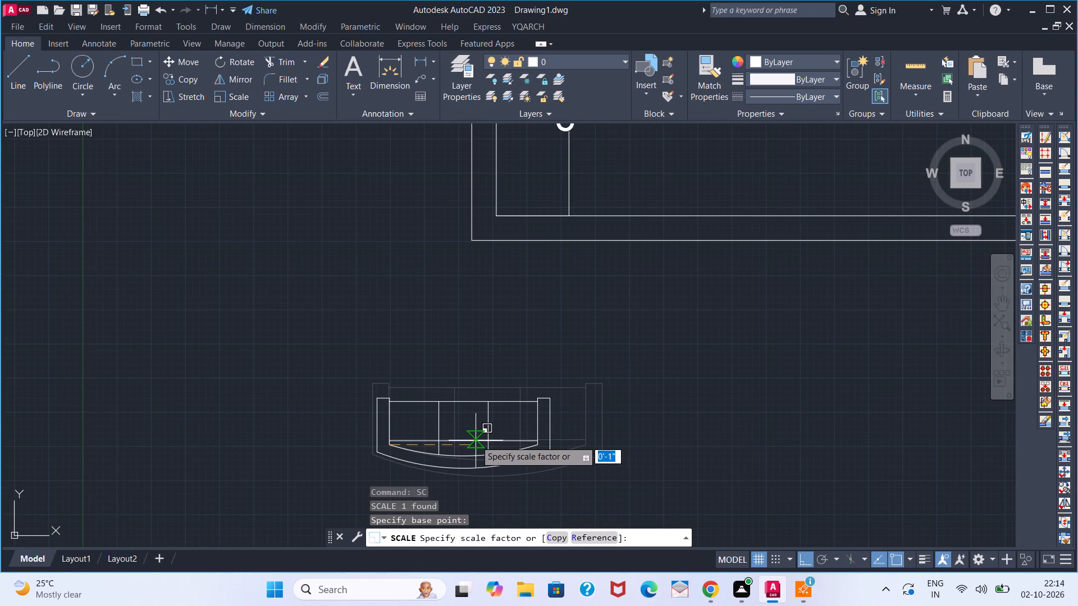
click(479, 442)
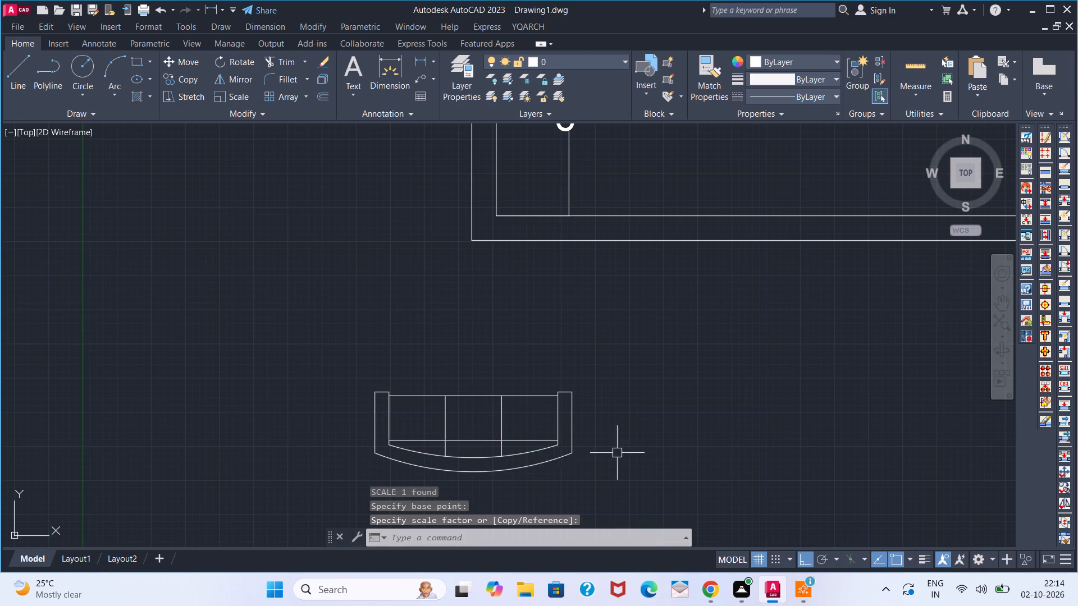
With Ortho off, copy the three-seat sofa by its back midpoint onto the bottom-left room's lower wall, its arm against the left wall.
scroll(590, 420, down, 2)
click(583, 420)
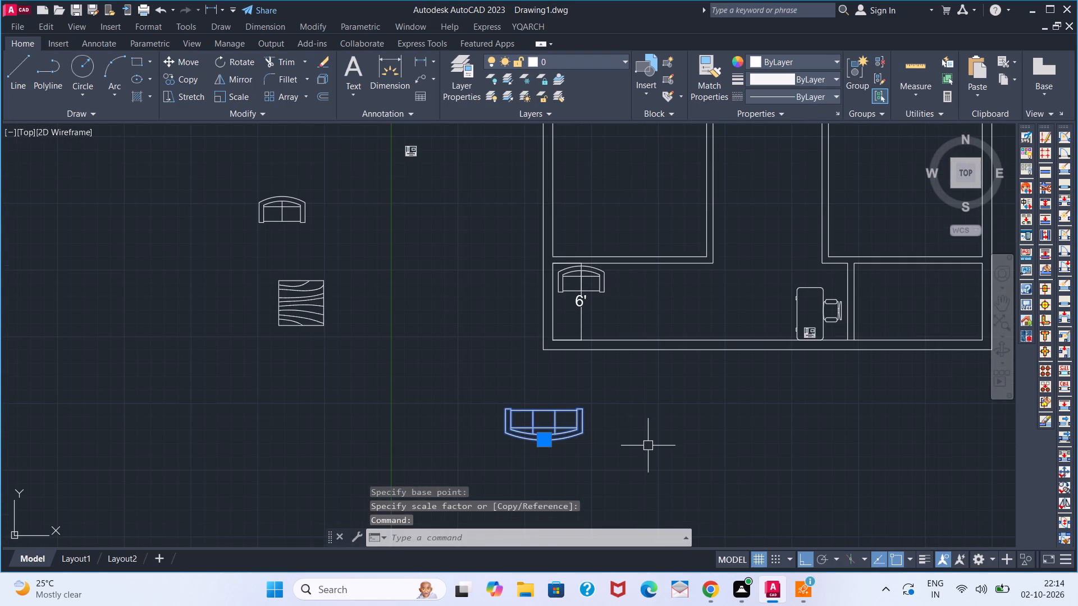
key(c)
key(o)
key(Return)
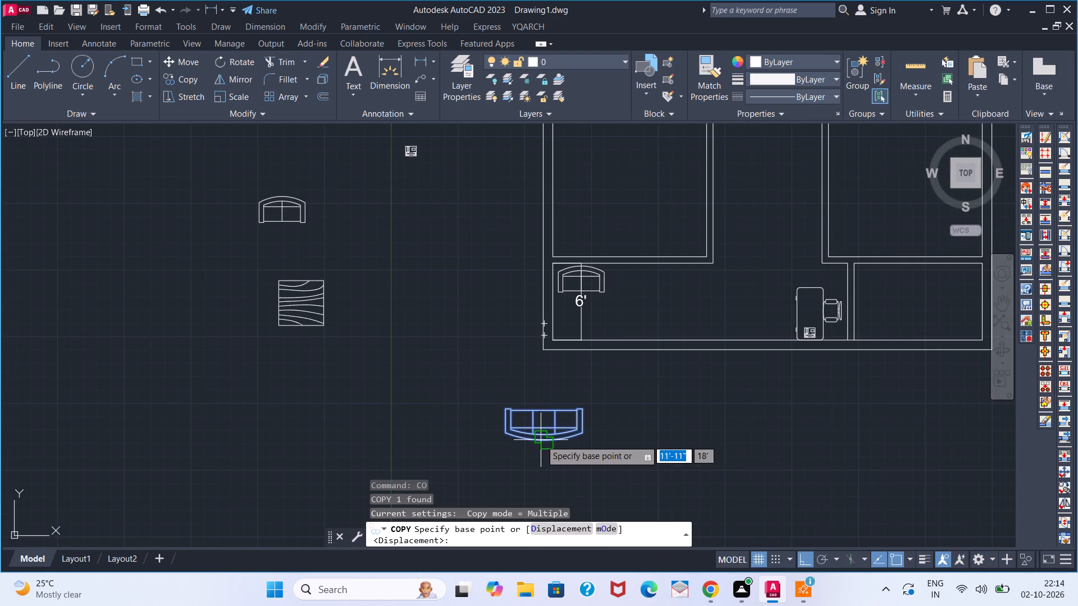
click(541, 440)
click(810, 561)
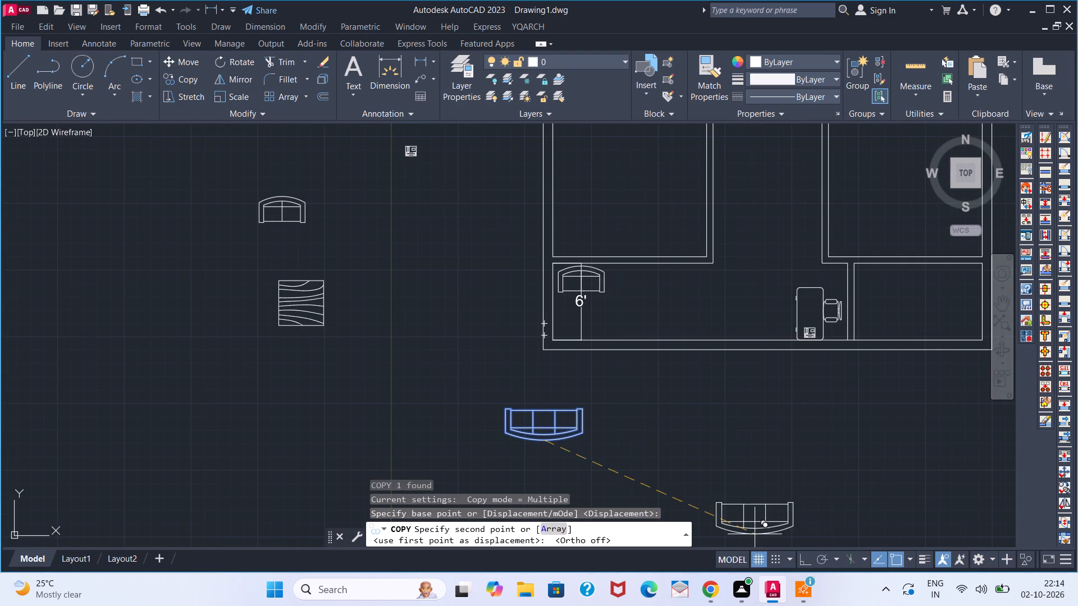
scroll(596, 341, up, 3)
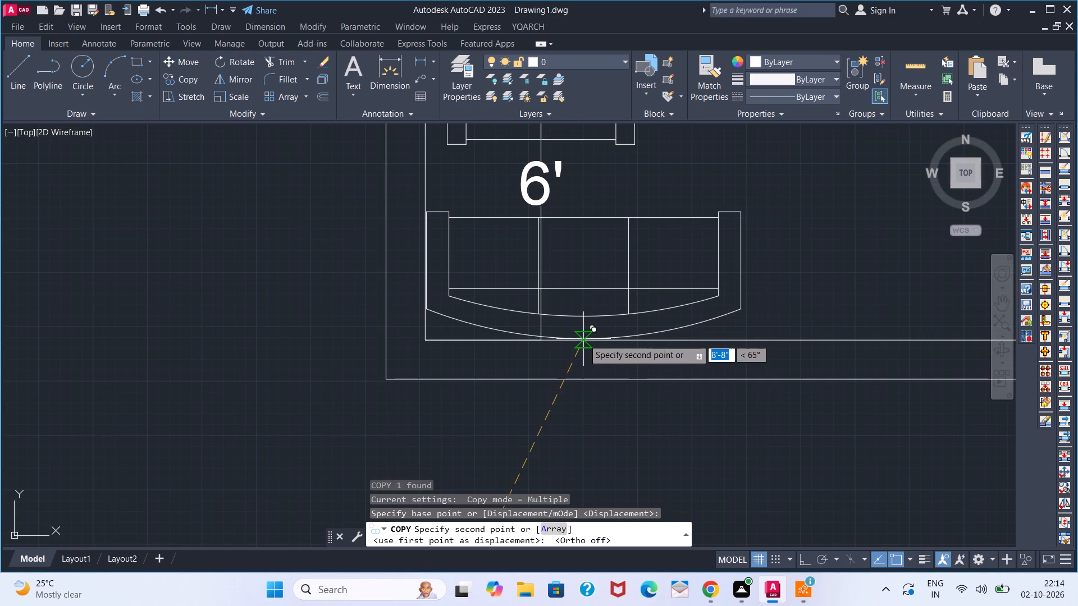
scroll(641, 338, down, 2)
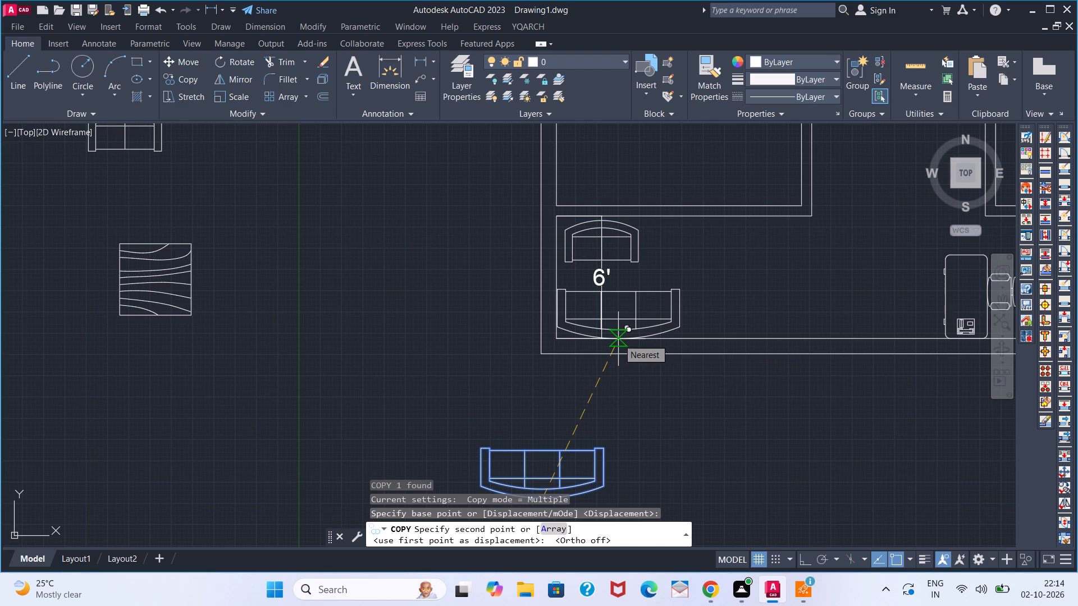
click(618, 339)
key(space)
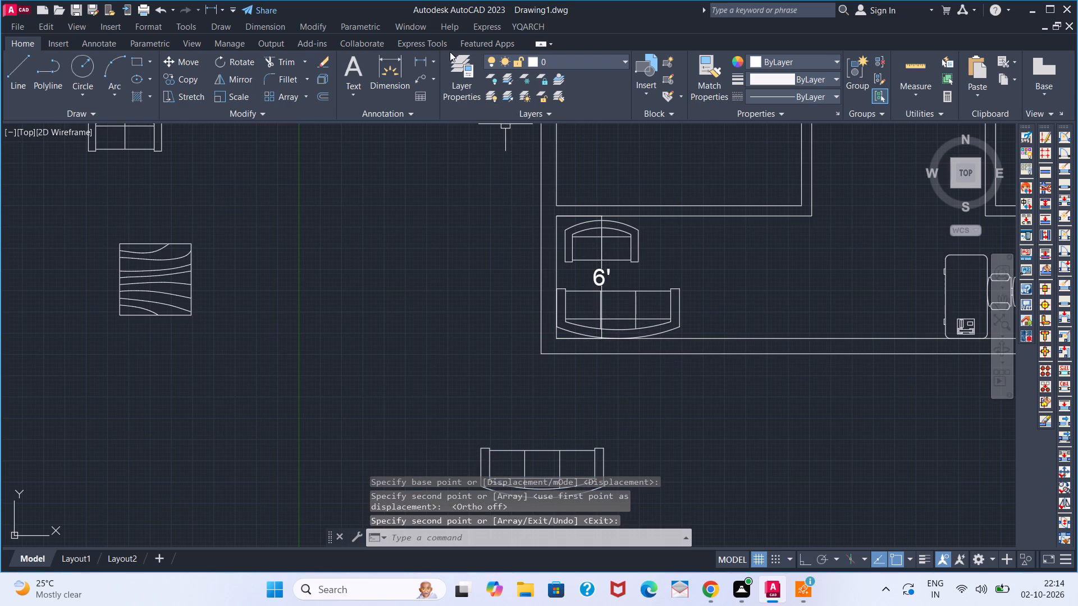
Delete the 6' dimension running through the two sofas in the bottom-left room.
click(609, 272)
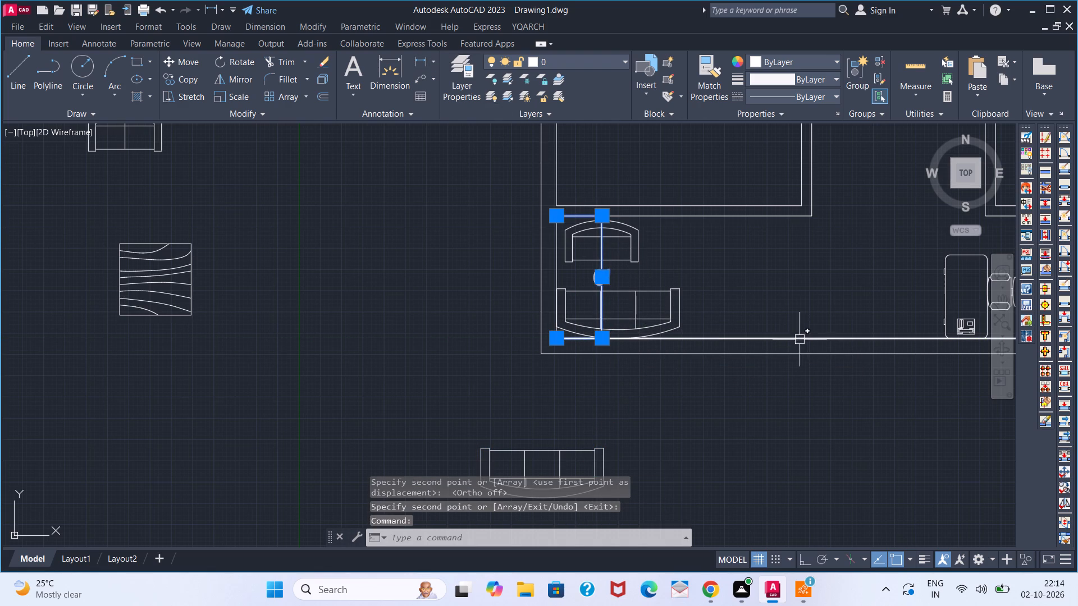
key(Print)
key(Delete)
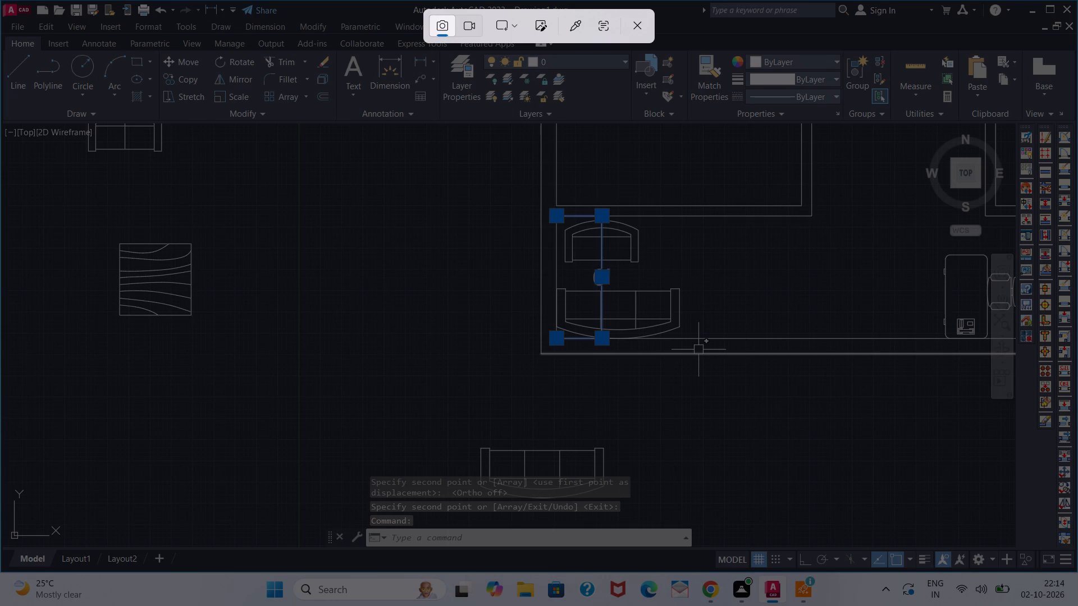
click(635, 39)
click(639, 24)
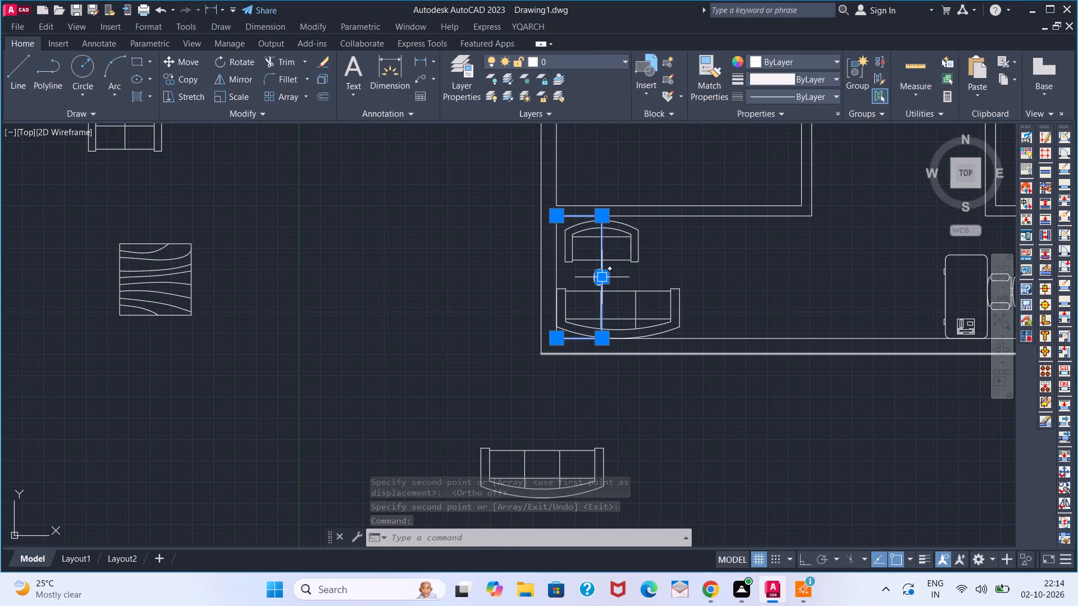
key(Delete)
key(Delete)
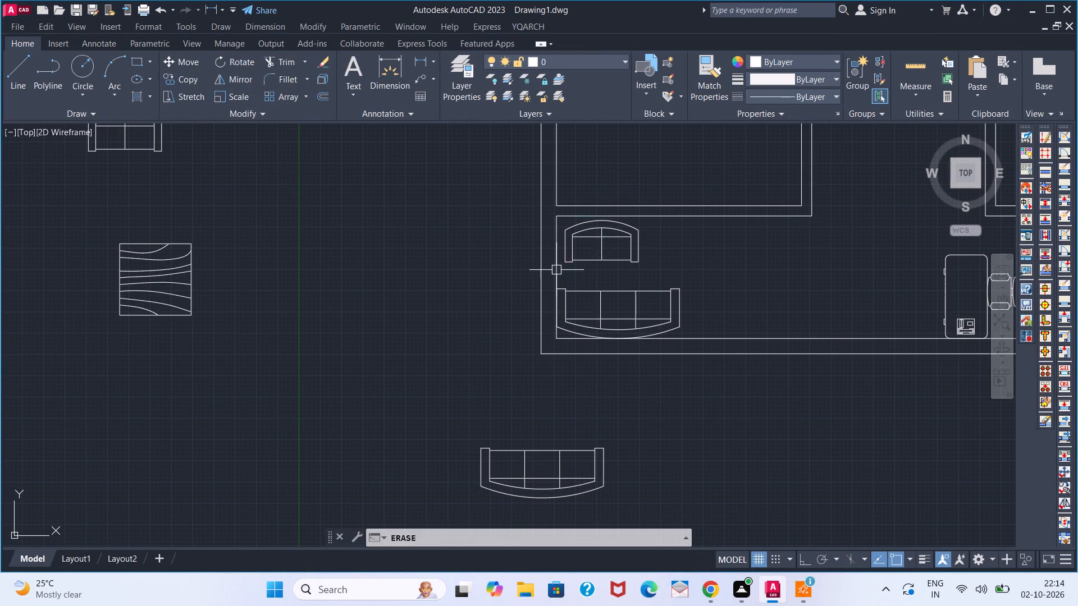
Measure the vertical gap between the two-seat and three-seat sofas in the bottom-left room with a linear dimension.
click(421, 60)
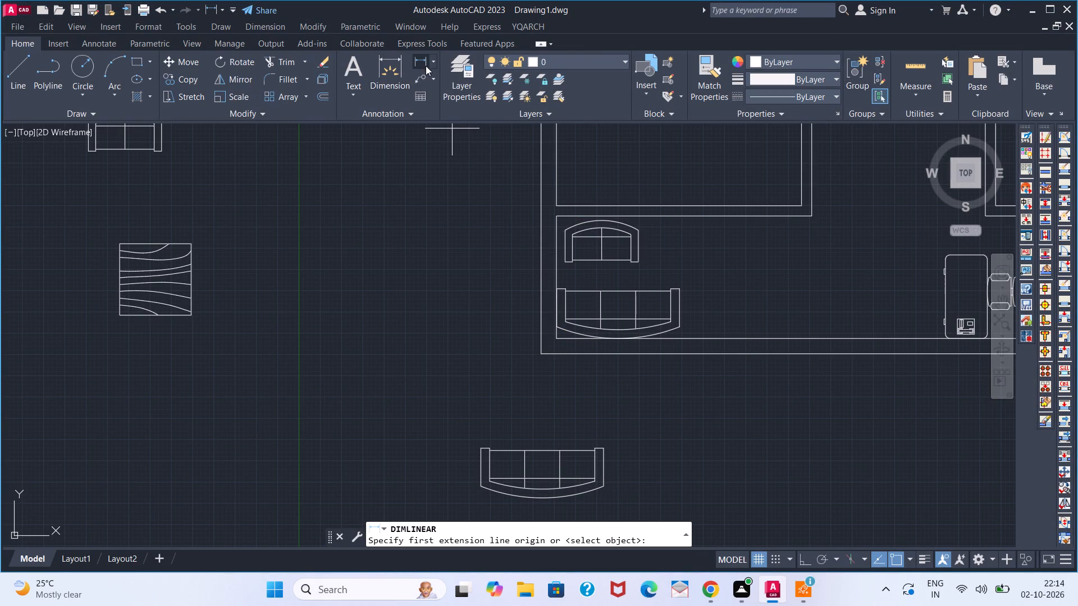
scroll(636, 259, up, 2)
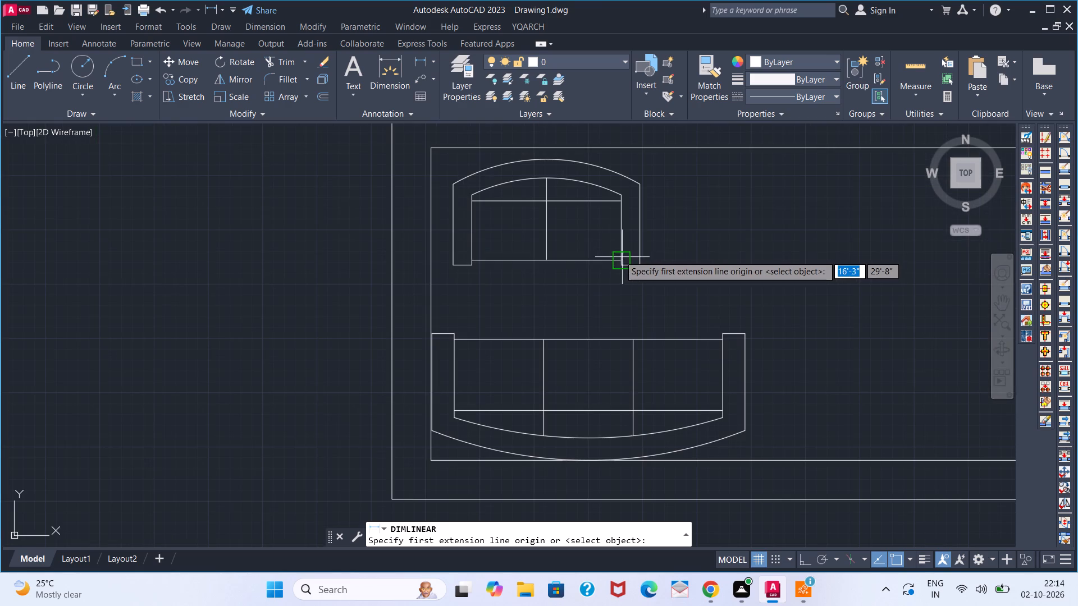
click(568, 259)
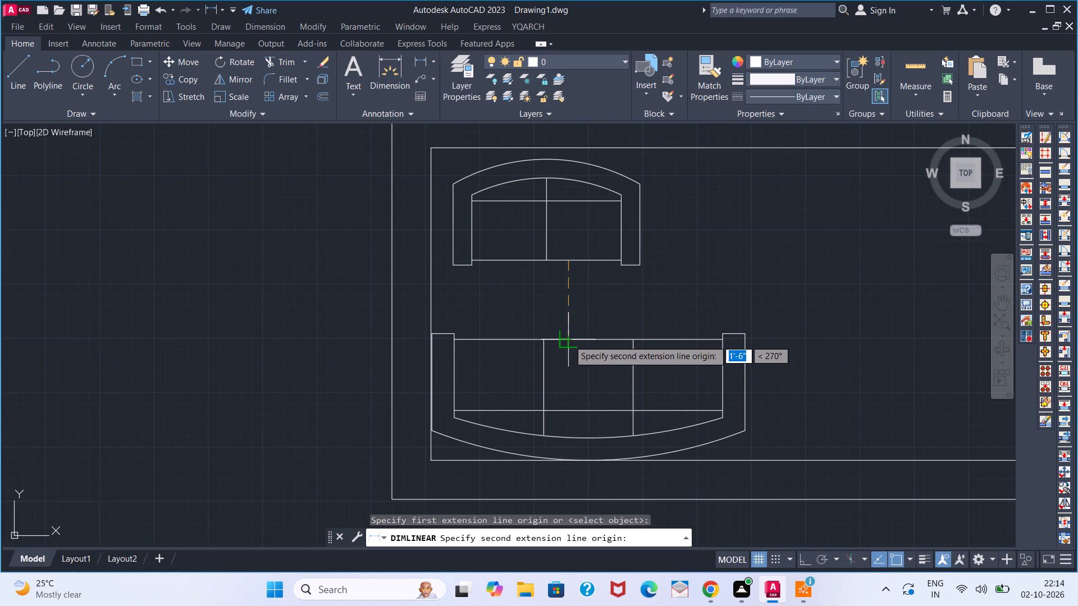
click(569, 340)
key(Escape)
Delete the two-seat and three-seat sofas from the bottom-left room.
scroll(582, 342, down, 1)
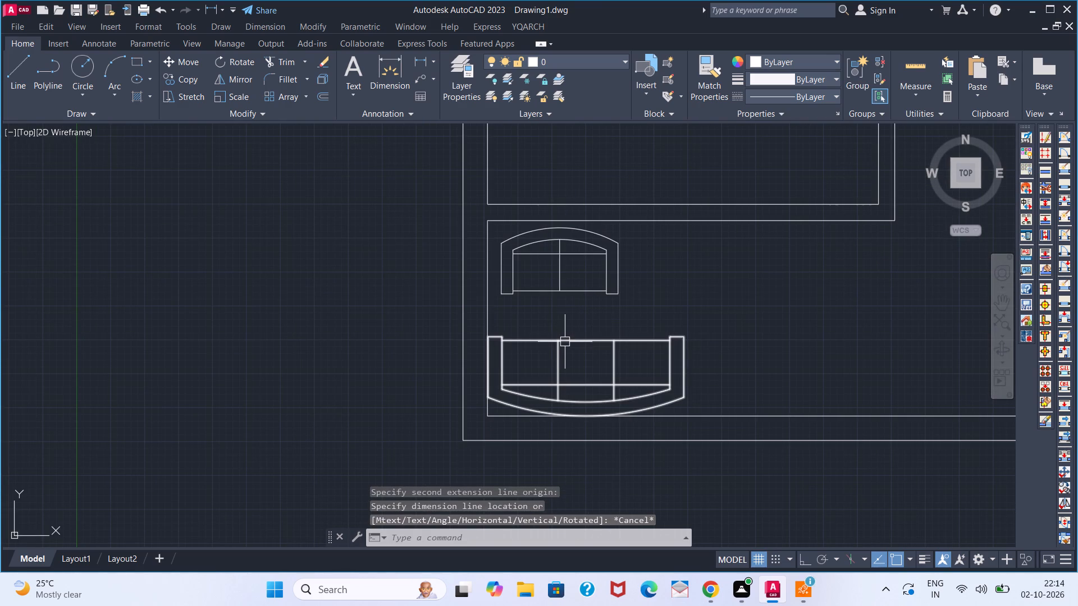
scroll(596, 304, down, 3)
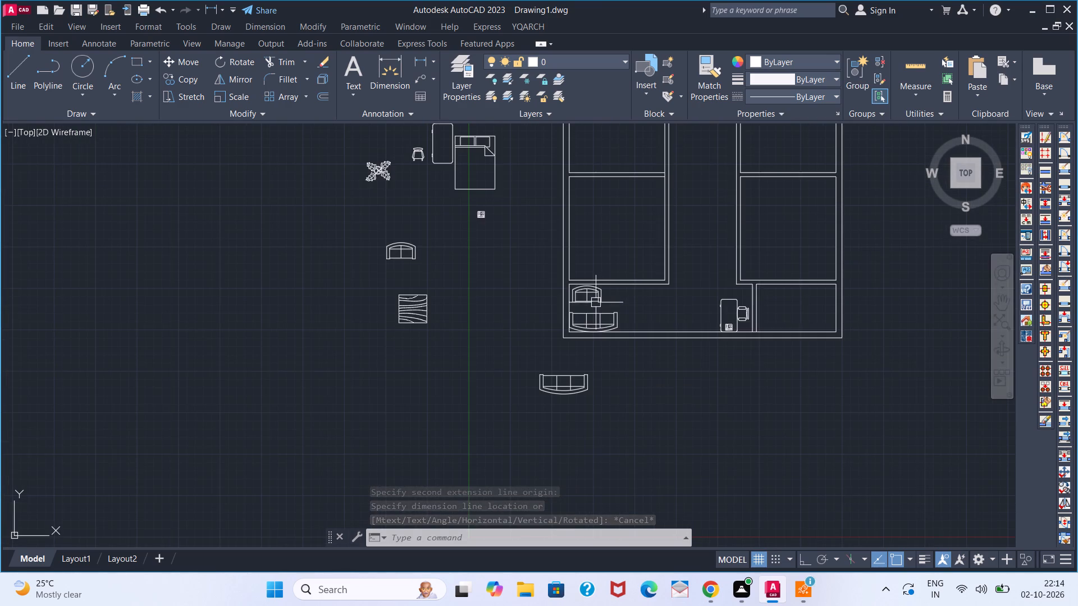
scroll(602, 299, up, 2)
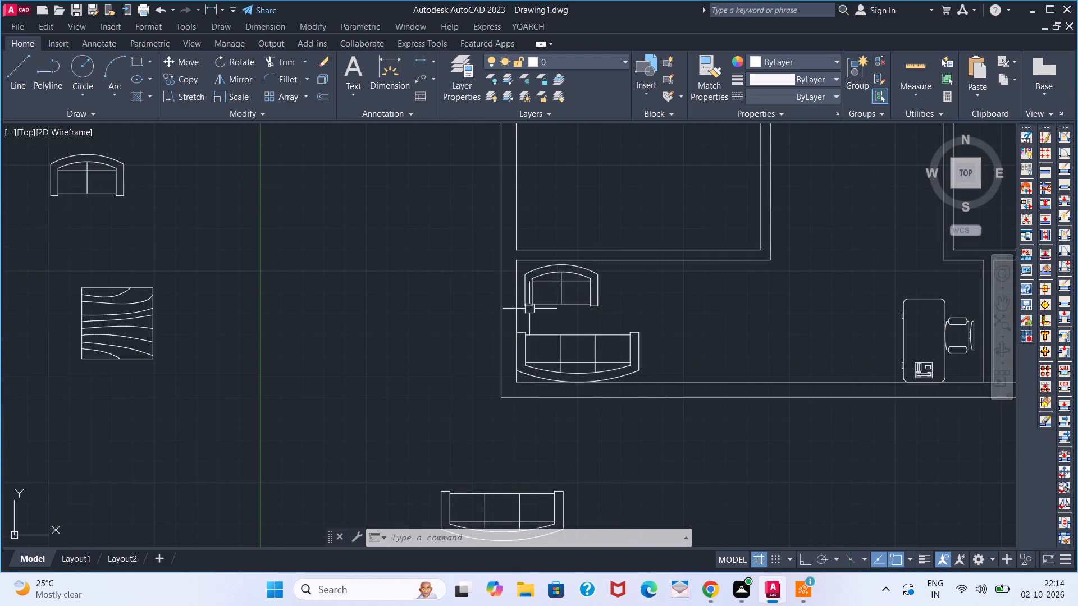
scroll(594, 301, down, 1)
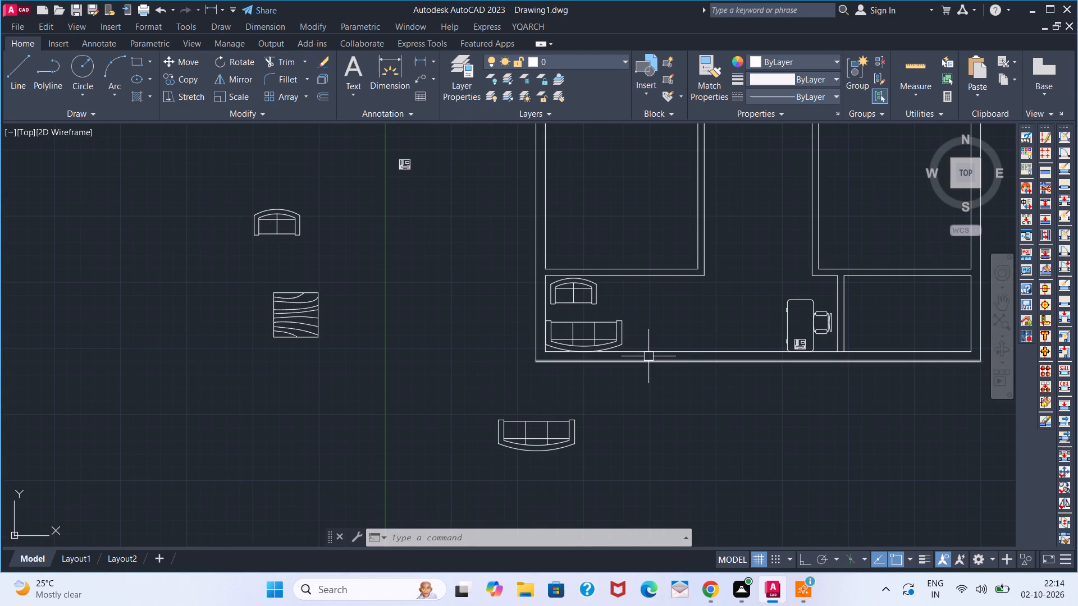
click(611, 323)
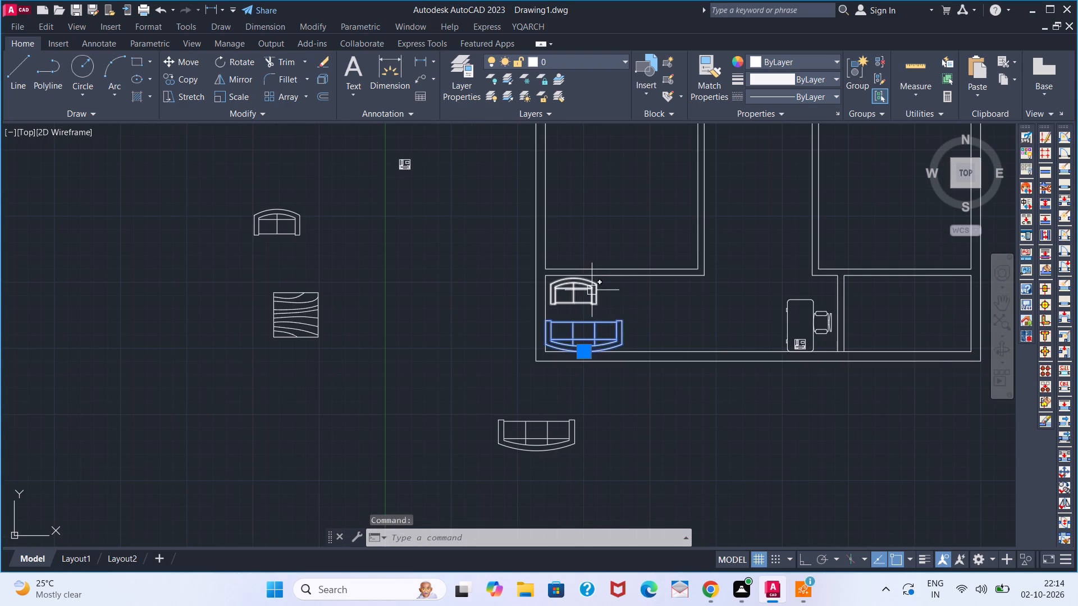
click(596, 290)
key(Delete)
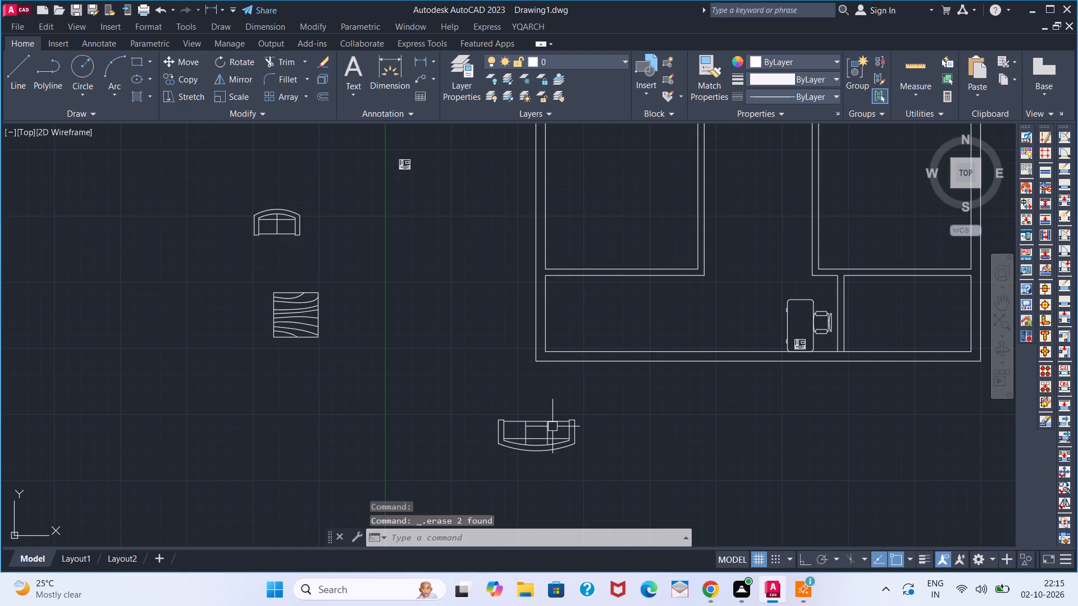
With Ortho on, rotate the three-seat sofa below the plan by 270° so that it stands vertically with its back to the left.
click(552, 426)
click(509, 425)
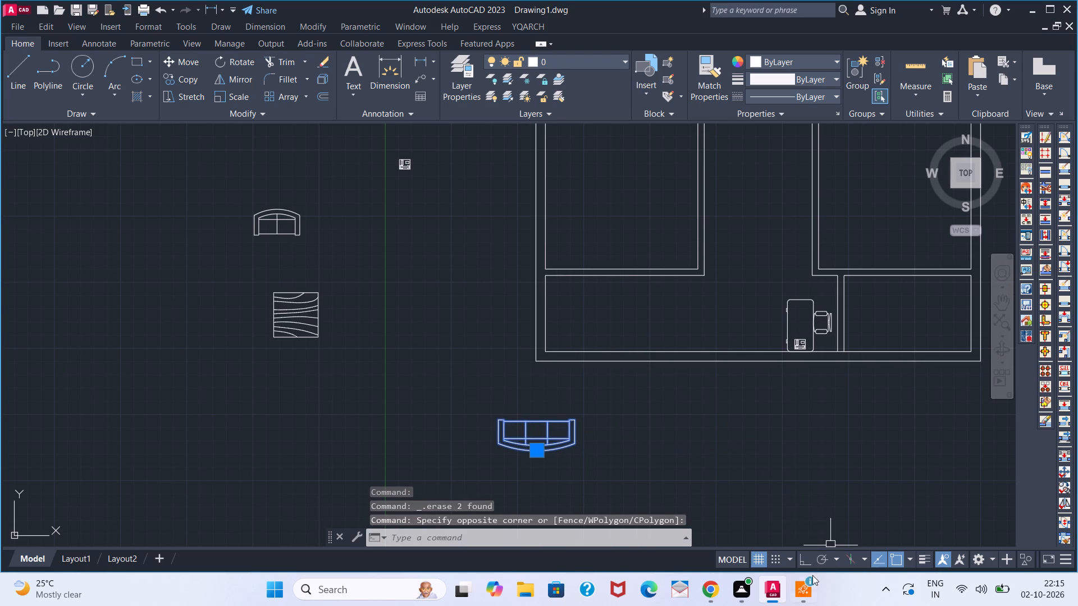
click(806, 568)
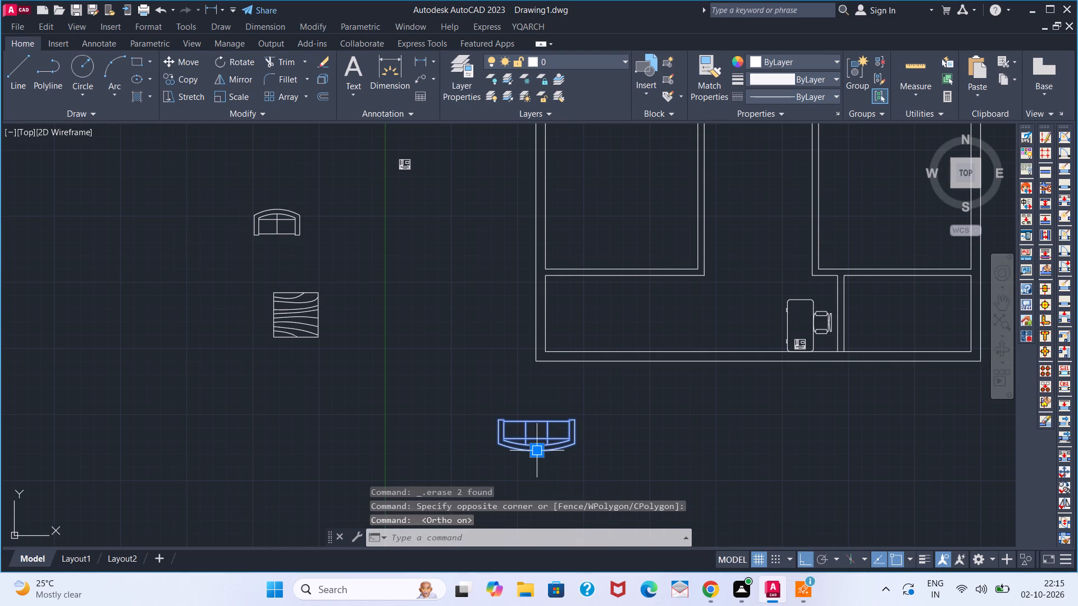
key(r)
key(o)
key(Return)
click(554, 451)
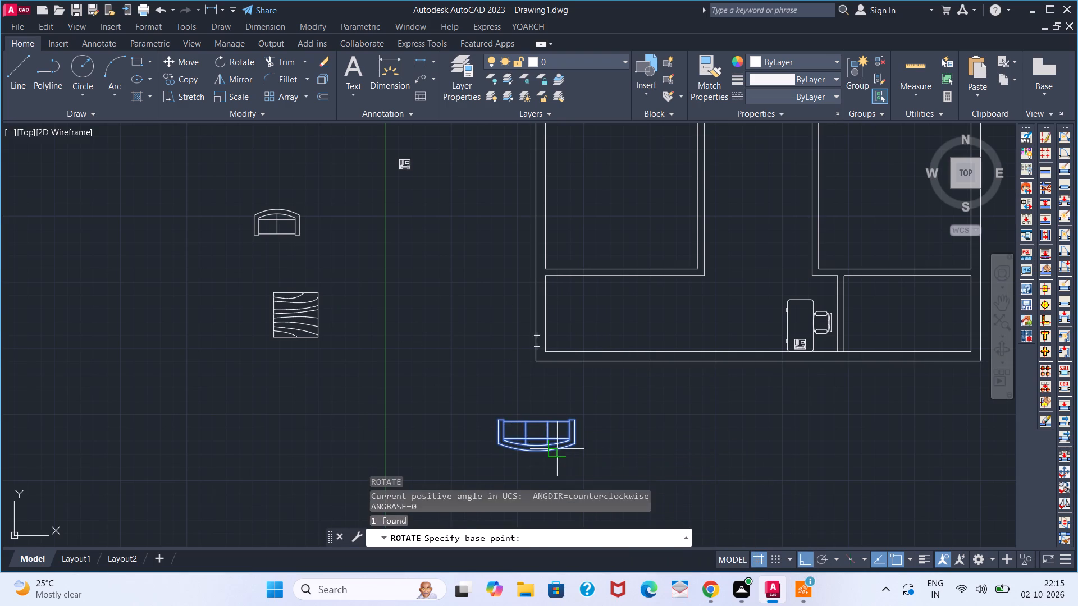
click(554, 485)
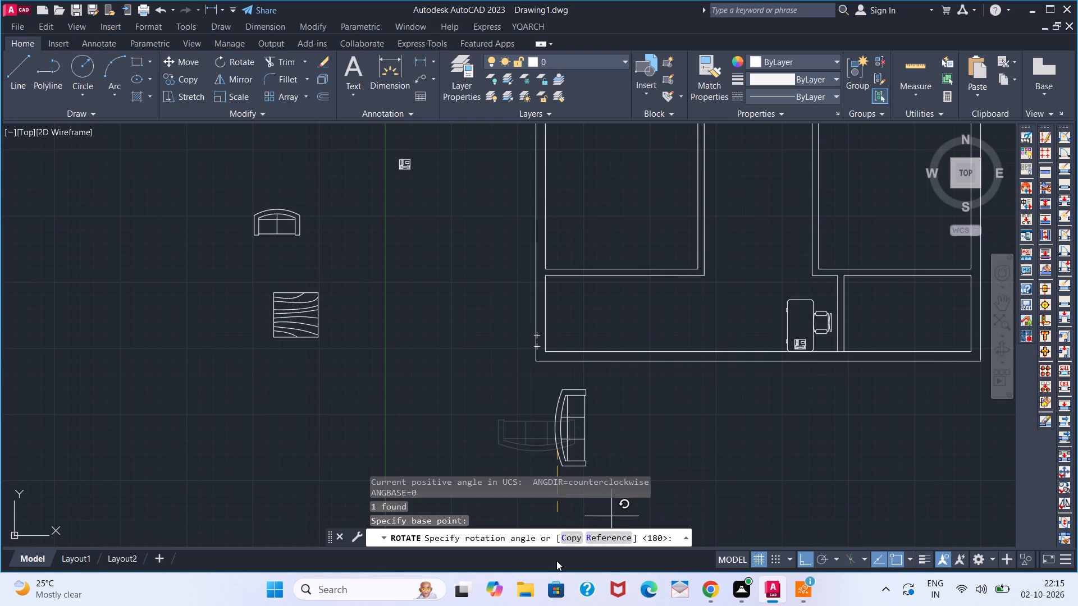
click(556, 561)
click(564, 519)
key(space)
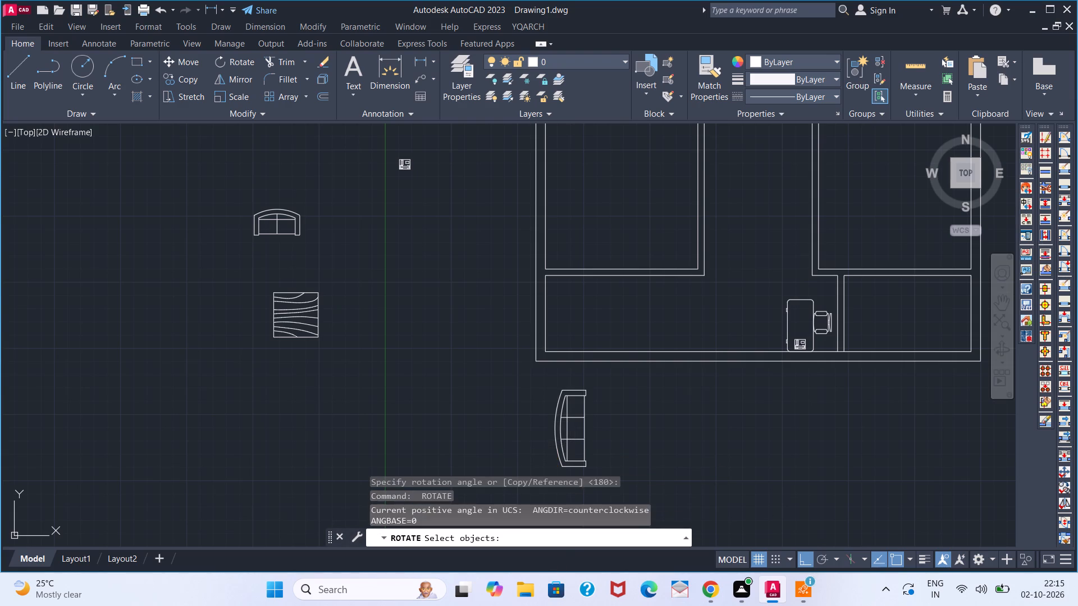
key(space)
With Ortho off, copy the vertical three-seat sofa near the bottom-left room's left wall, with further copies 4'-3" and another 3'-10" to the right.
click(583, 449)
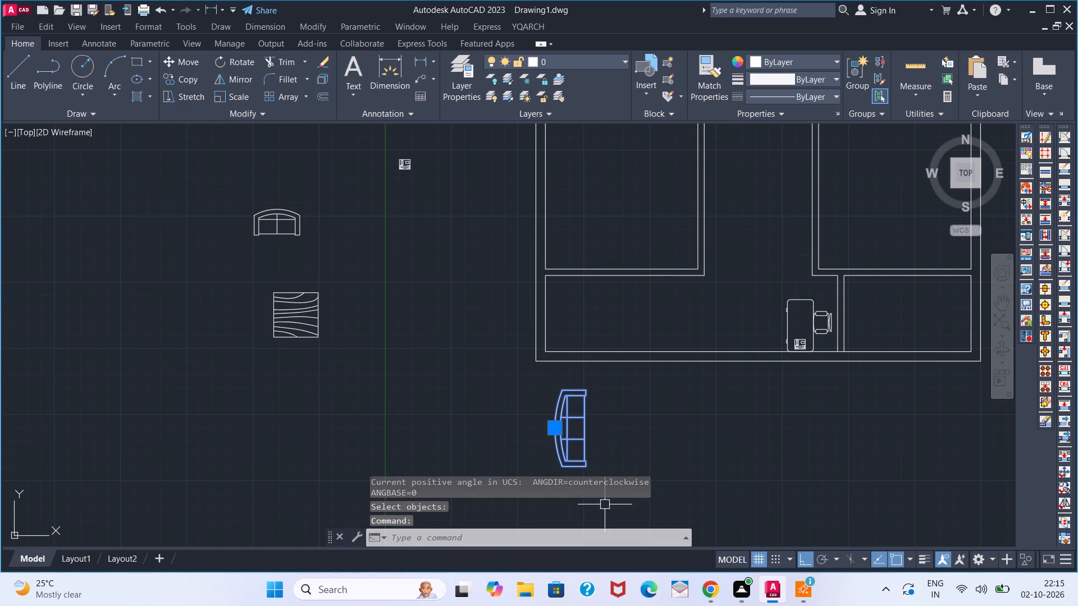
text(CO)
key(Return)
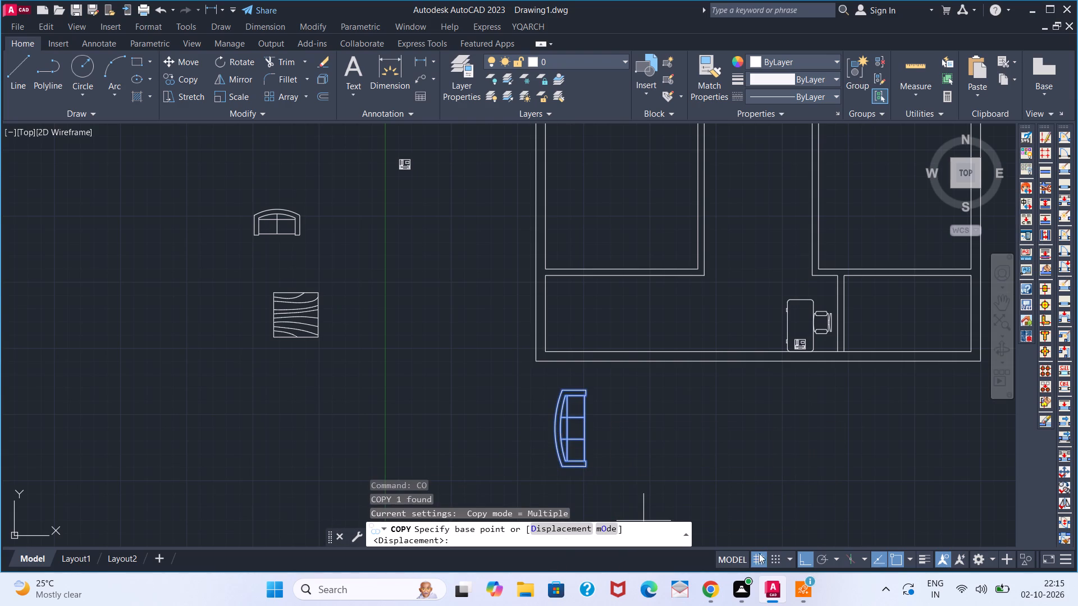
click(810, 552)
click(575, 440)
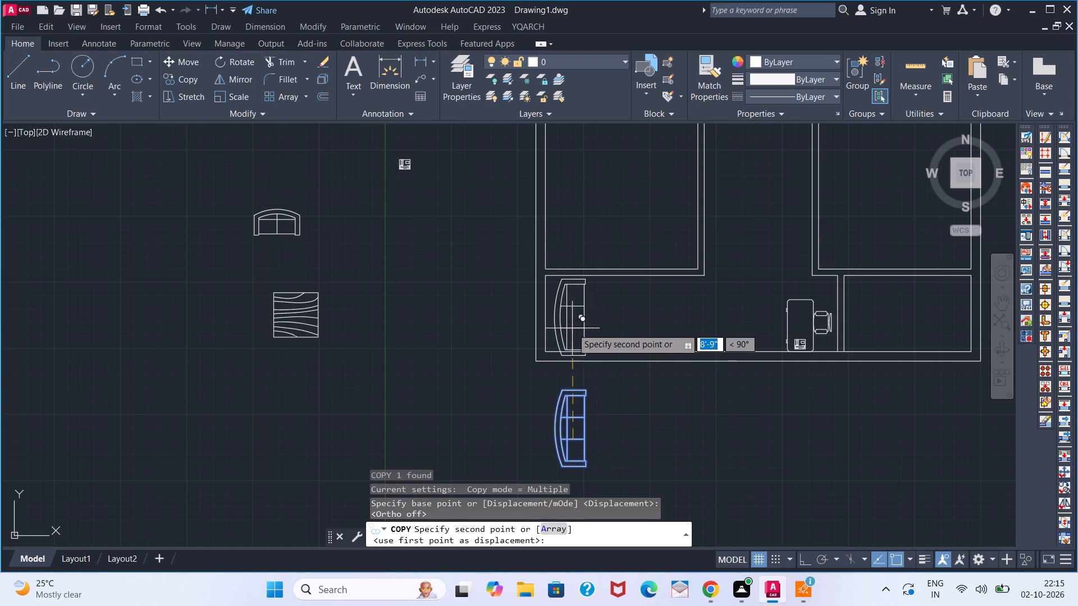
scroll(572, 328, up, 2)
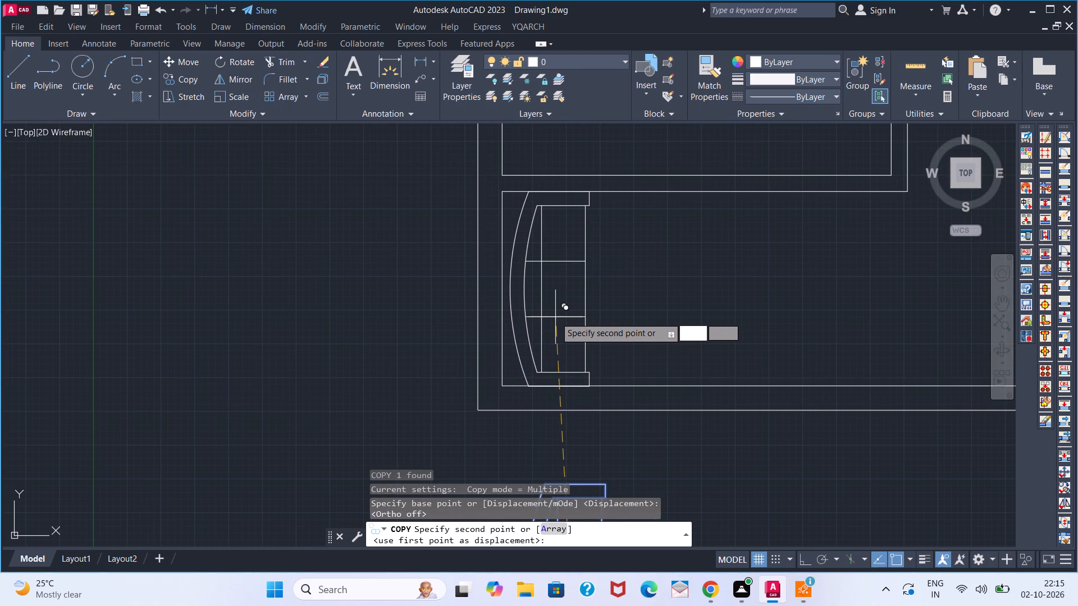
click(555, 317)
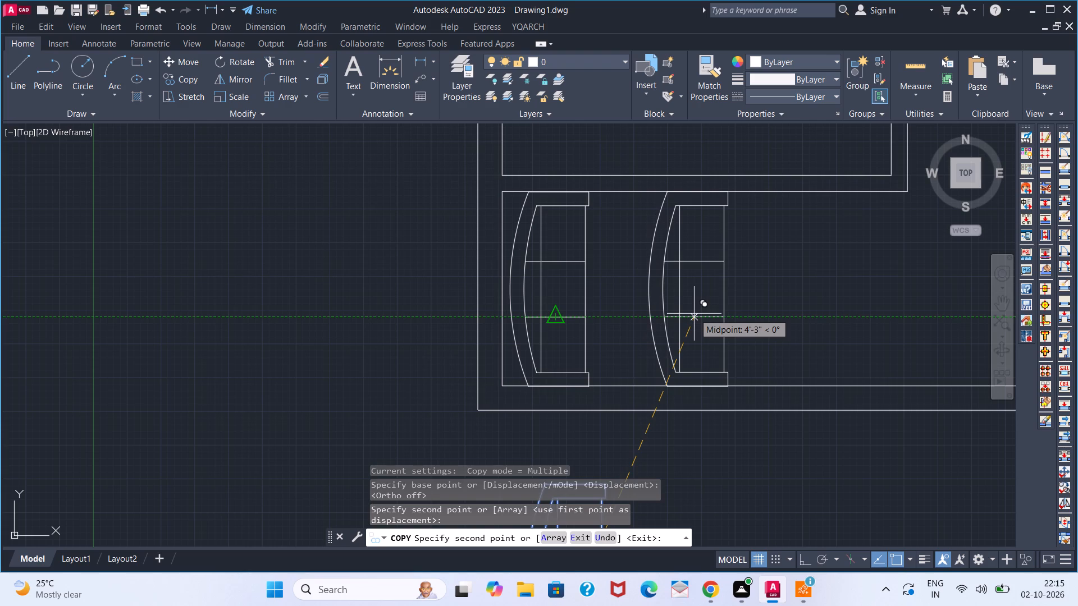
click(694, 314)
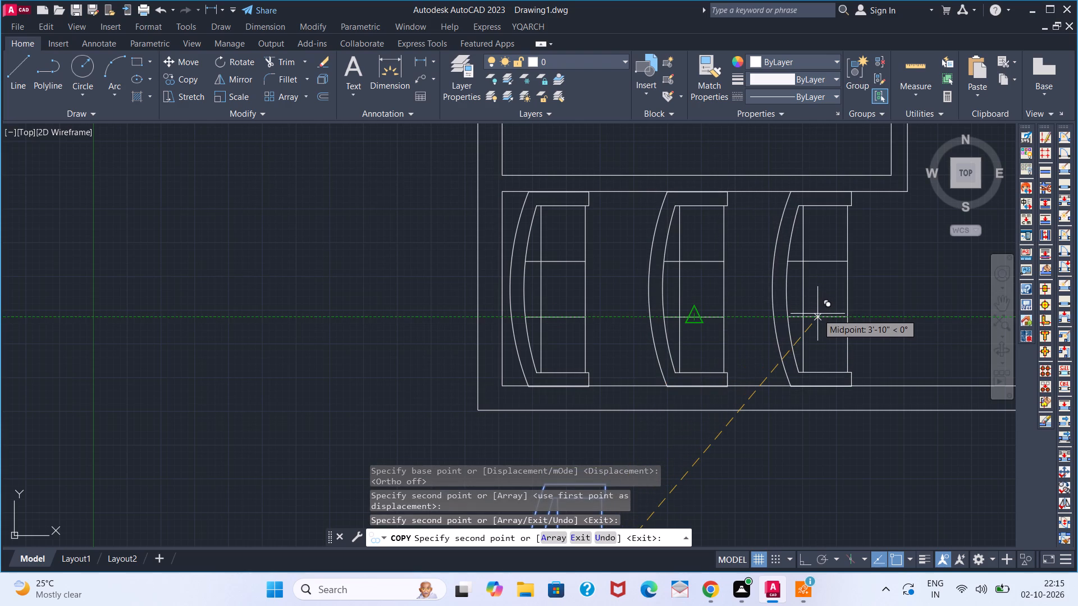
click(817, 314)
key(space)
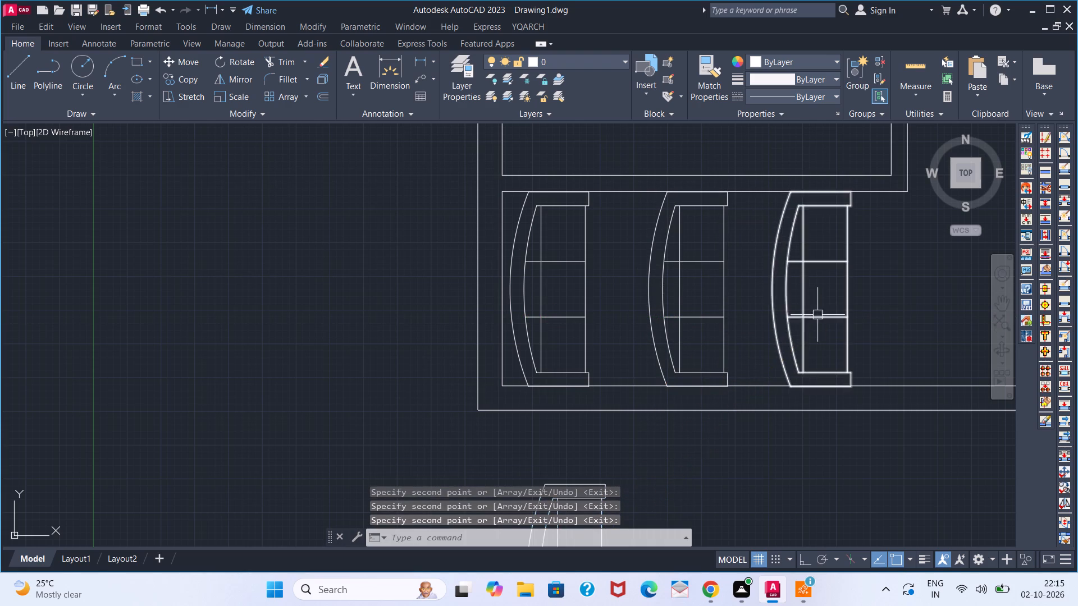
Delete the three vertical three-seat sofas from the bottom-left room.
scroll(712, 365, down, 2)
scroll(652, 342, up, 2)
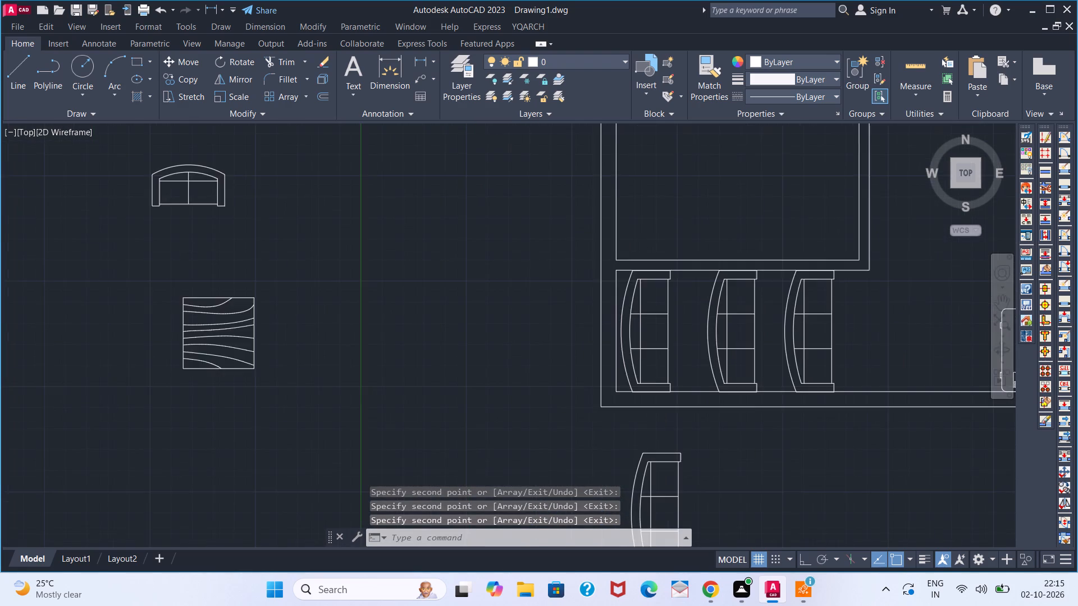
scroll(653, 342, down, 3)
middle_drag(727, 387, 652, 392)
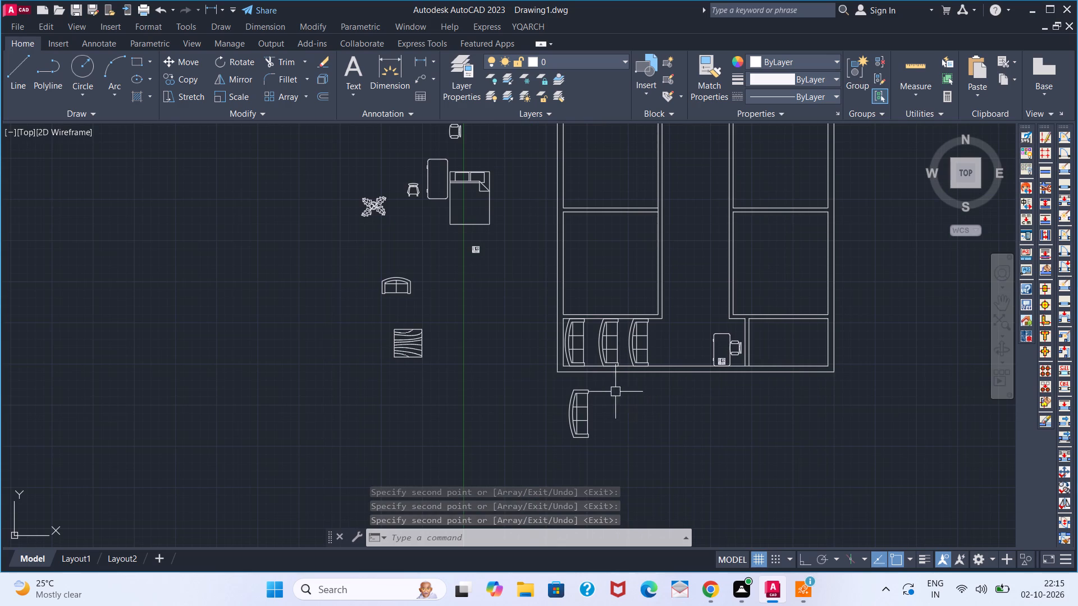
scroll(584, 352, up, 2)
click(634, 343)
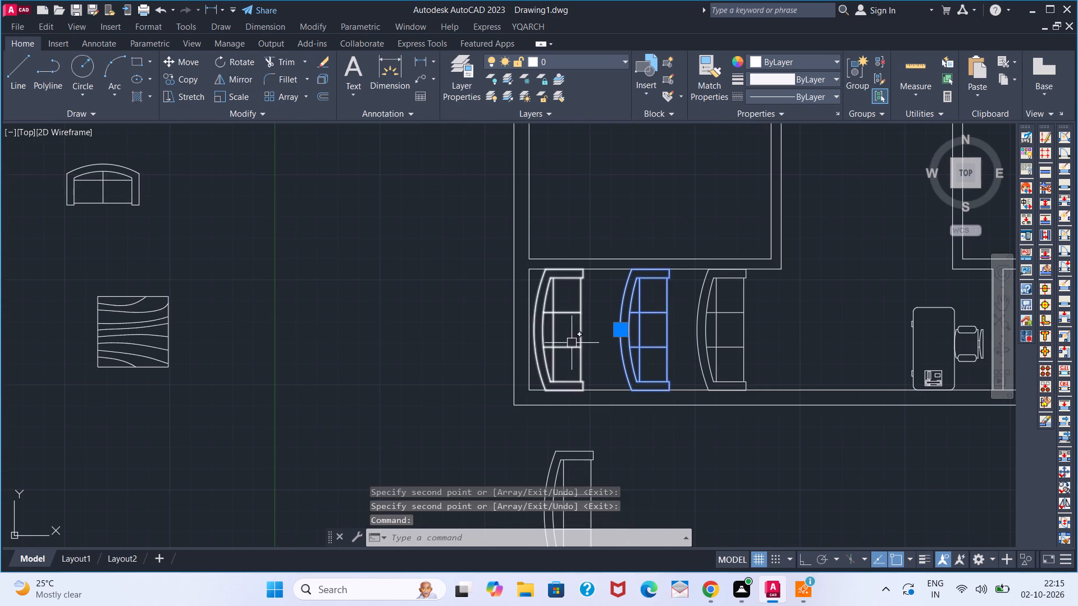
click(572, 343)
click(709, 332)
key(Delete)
With Ortho on, rotate the two-seat sofa outside the plan by 90° about a point to its right.
scroll(447, 323, down, 1)
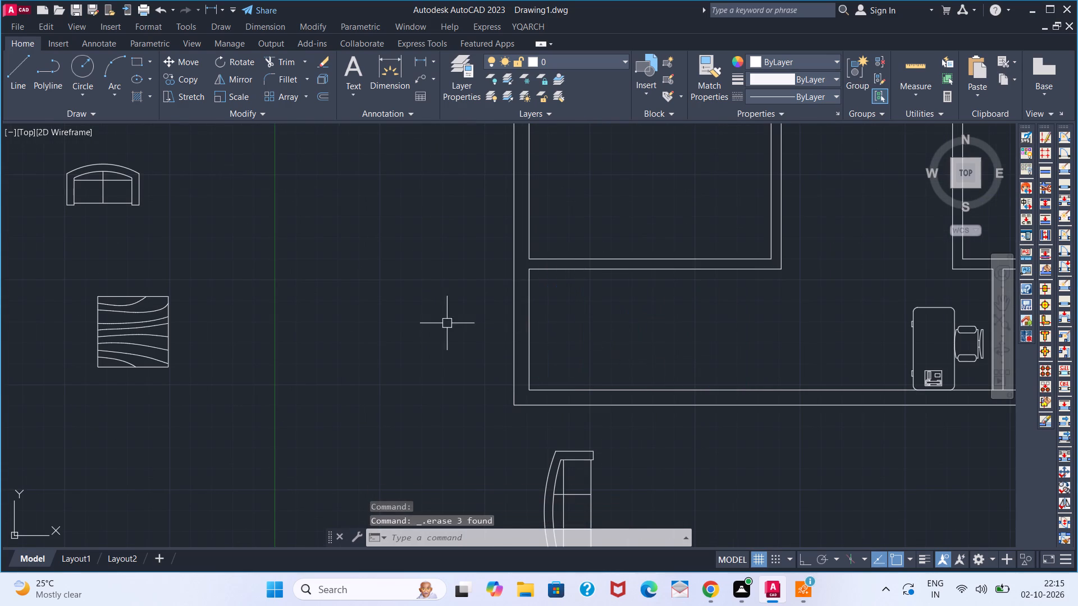
scroll(447, 323, down, 1)
click(304, 276)
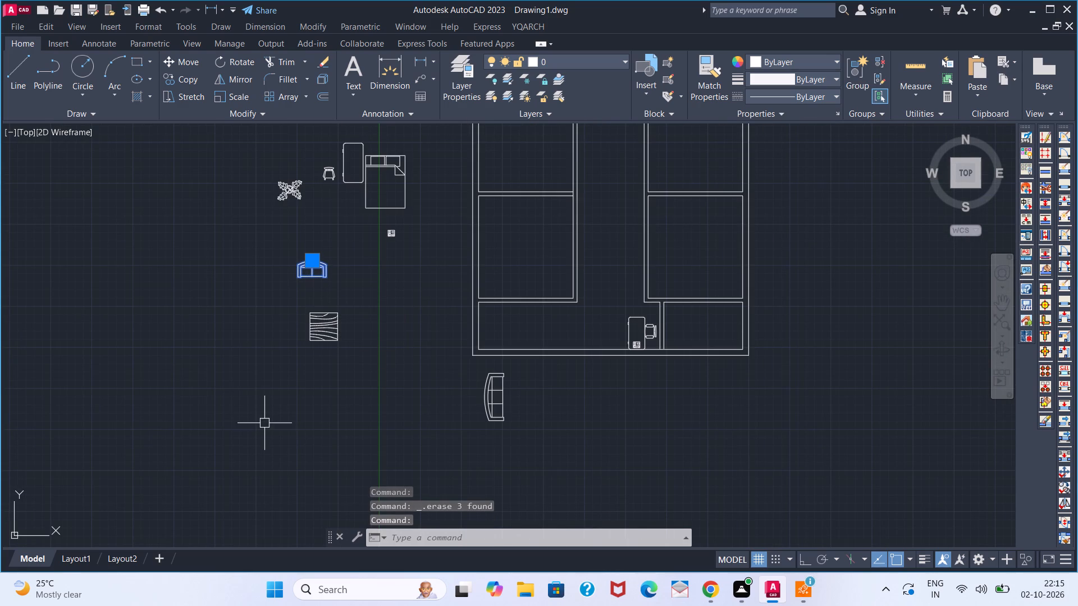
text(RO)
key(Return)
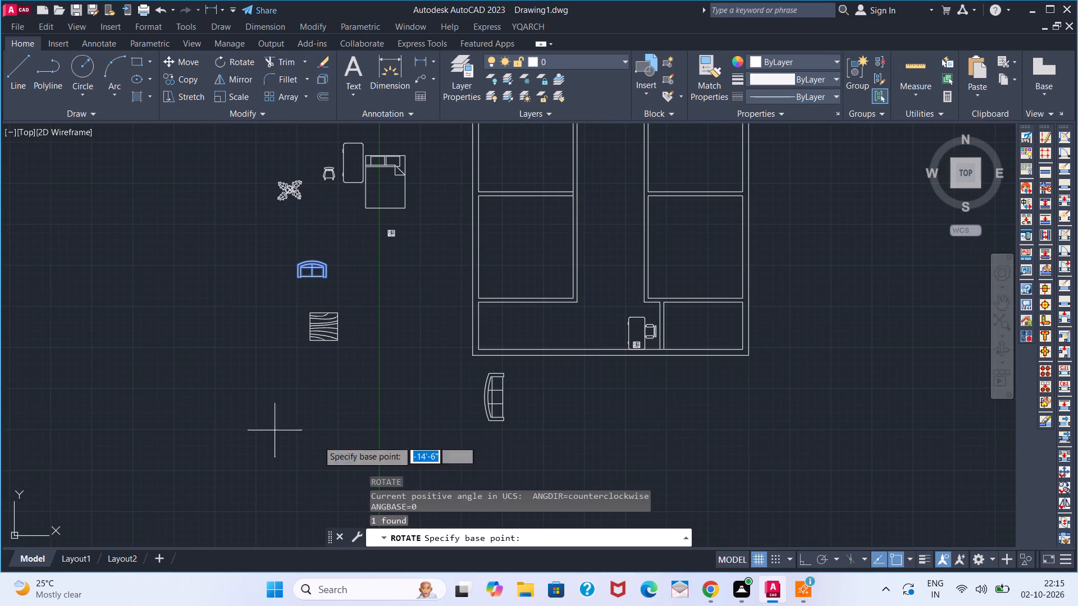
click(800, 557)
click(375, 273)
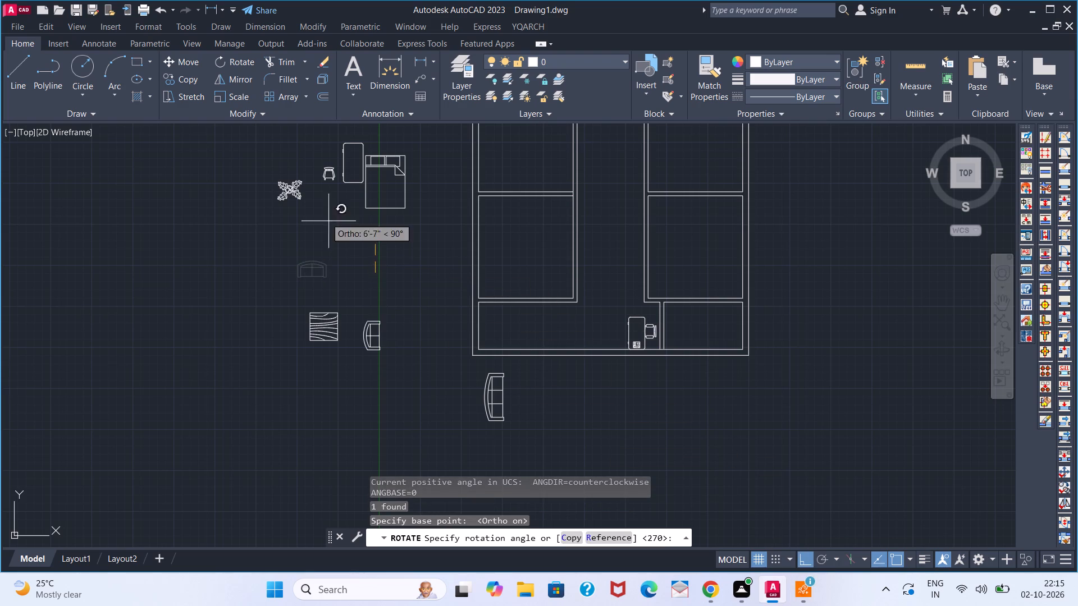
click(325, 217)
With Ortho off, copy the vertical two-seat sofa by its back midpoint into the bottom-left room, placing four in an evenly spaced row from the left wall.
scroll(382, 366, up, 2)
click(376, 316)
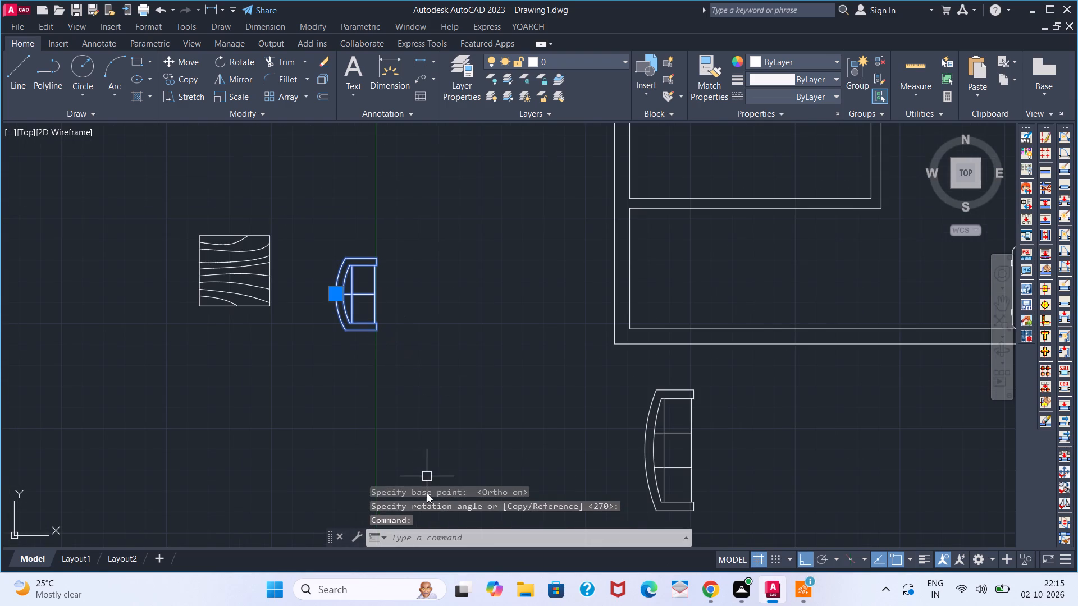
key(c)
key(o)
key(Return)
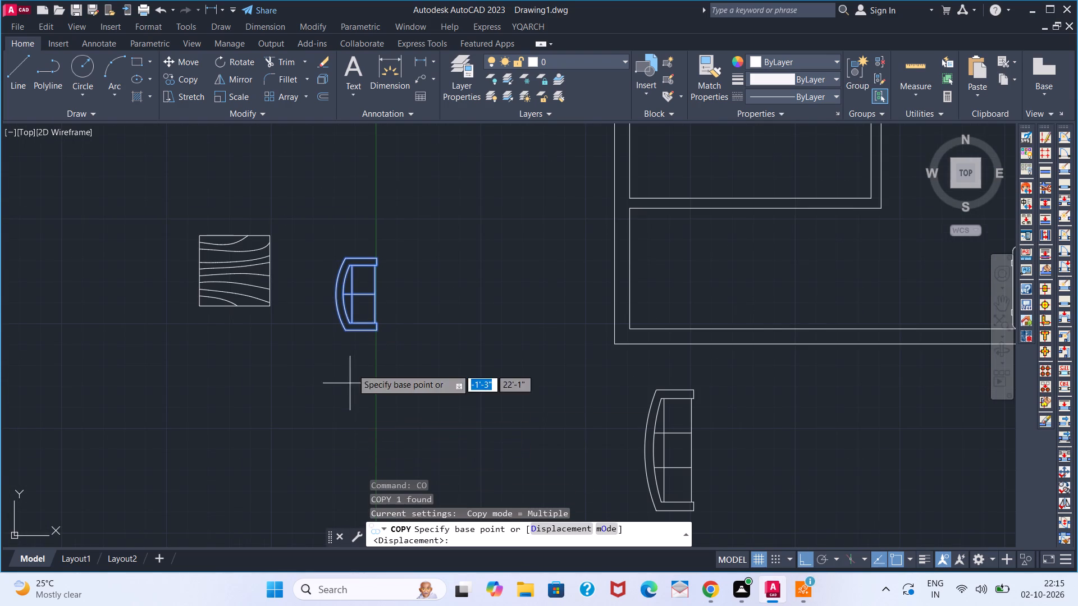
click(330, 292)
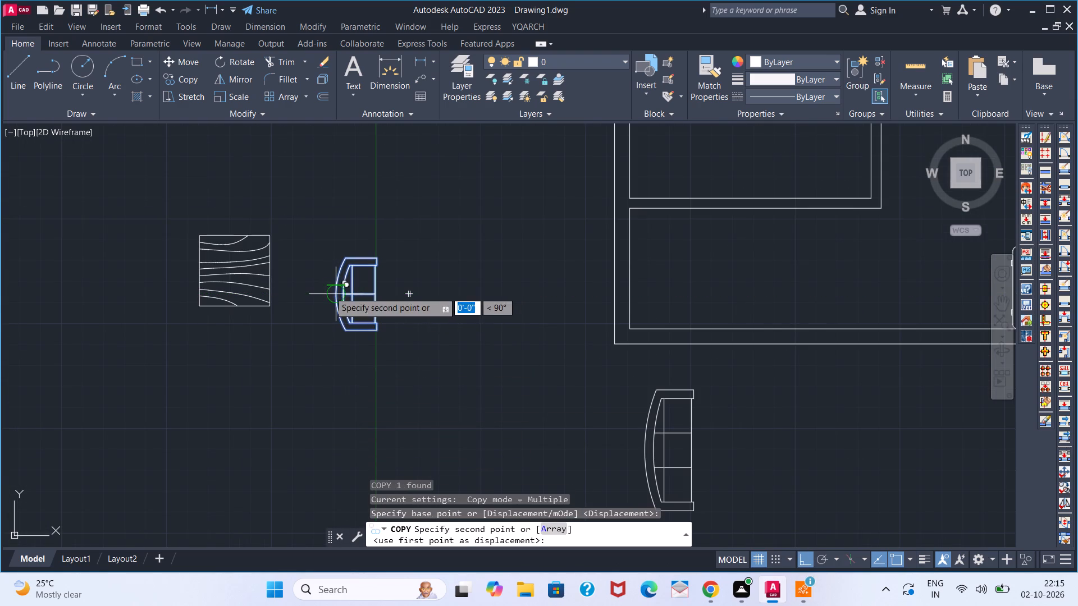
click(803, 559)
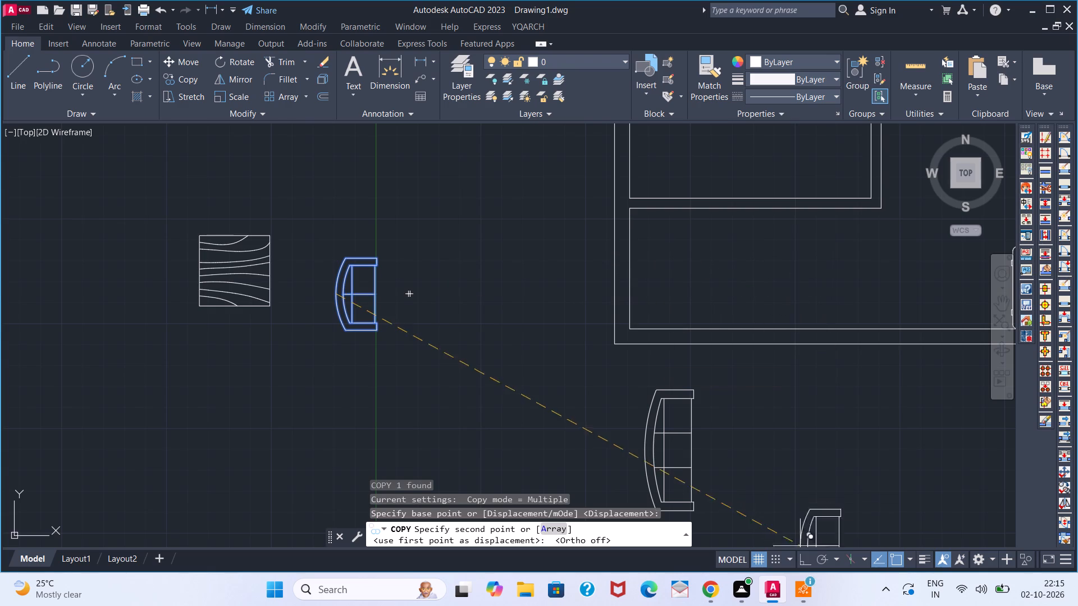
click(633, 249)
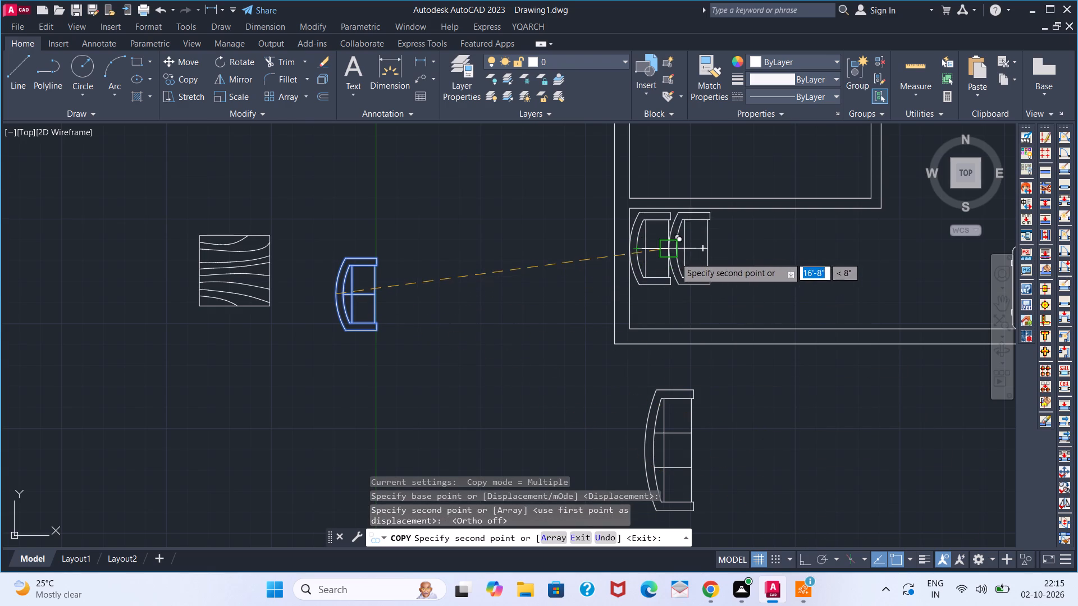
click(707, 256)
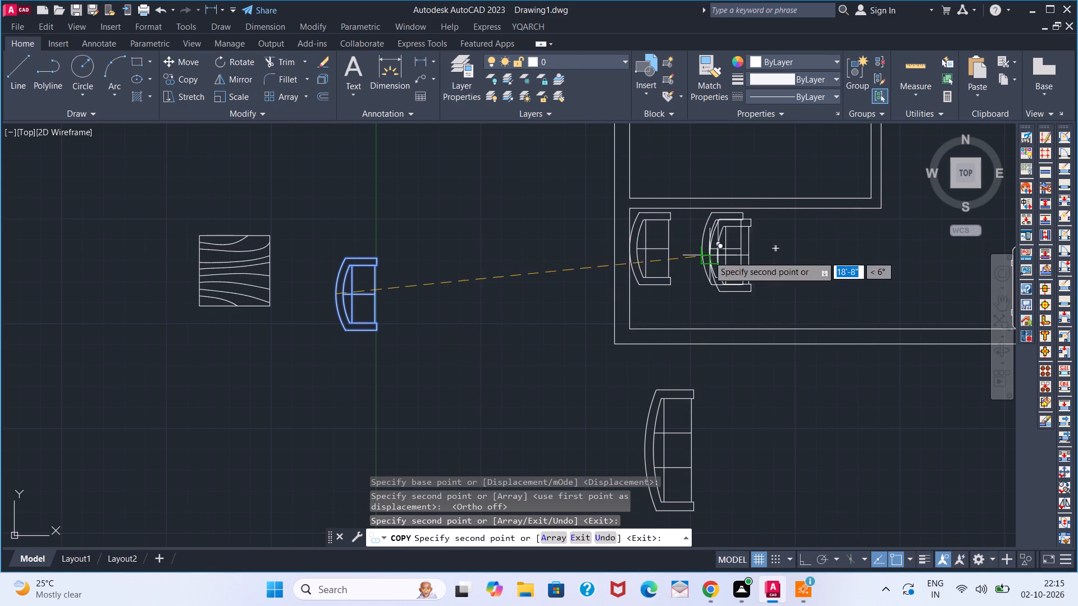
click(772, 252)
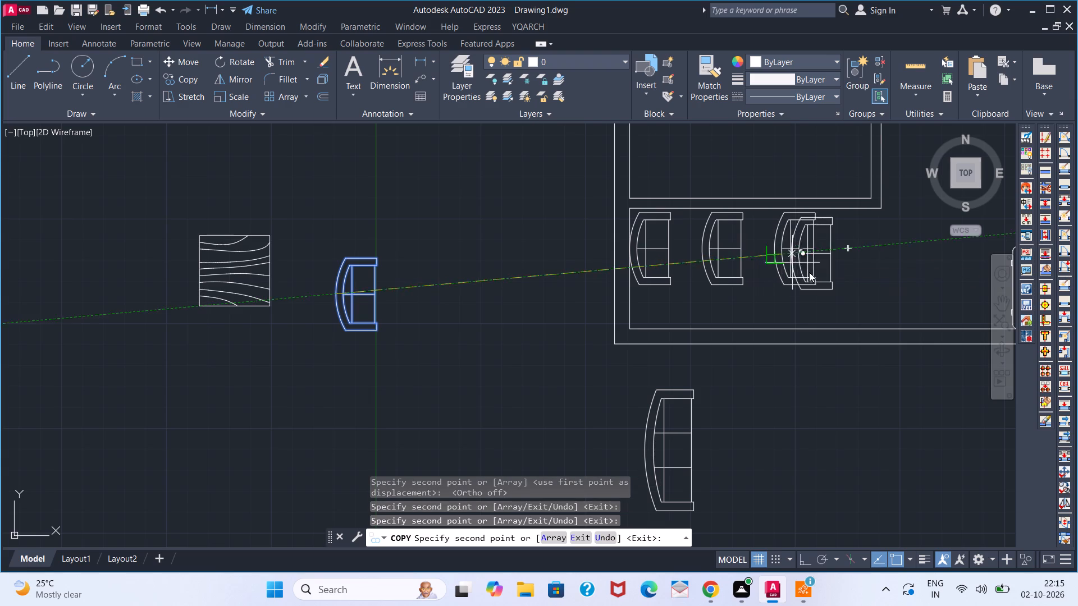
click(841, 247)
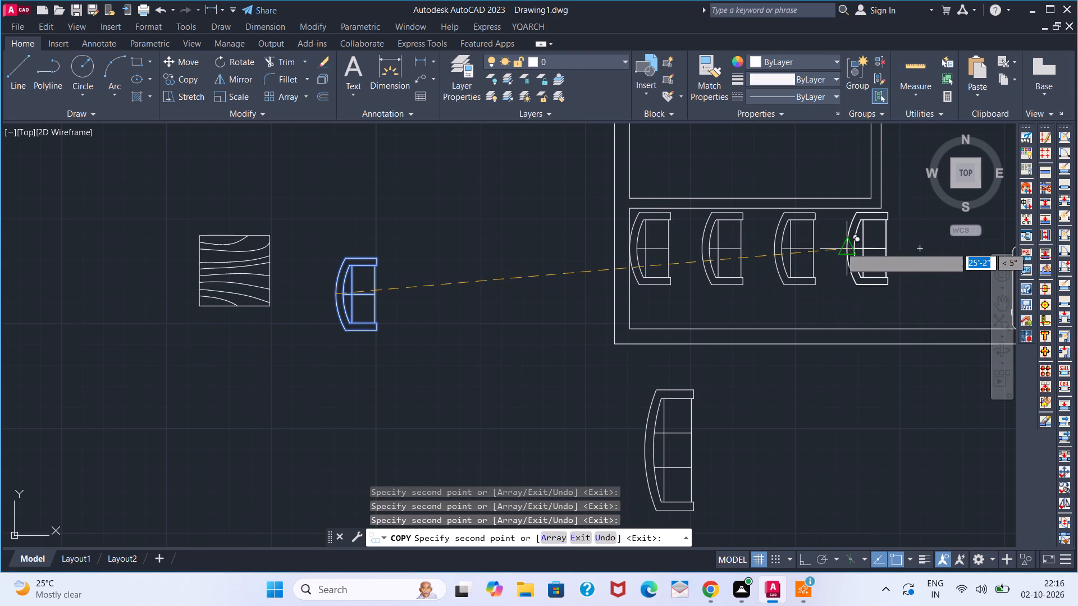
key(space)
Delete the vertical three-seat sofa lying below the plan.
scroll(524, 323, down, 3)
middle_drag(673, 298, 563, 319)
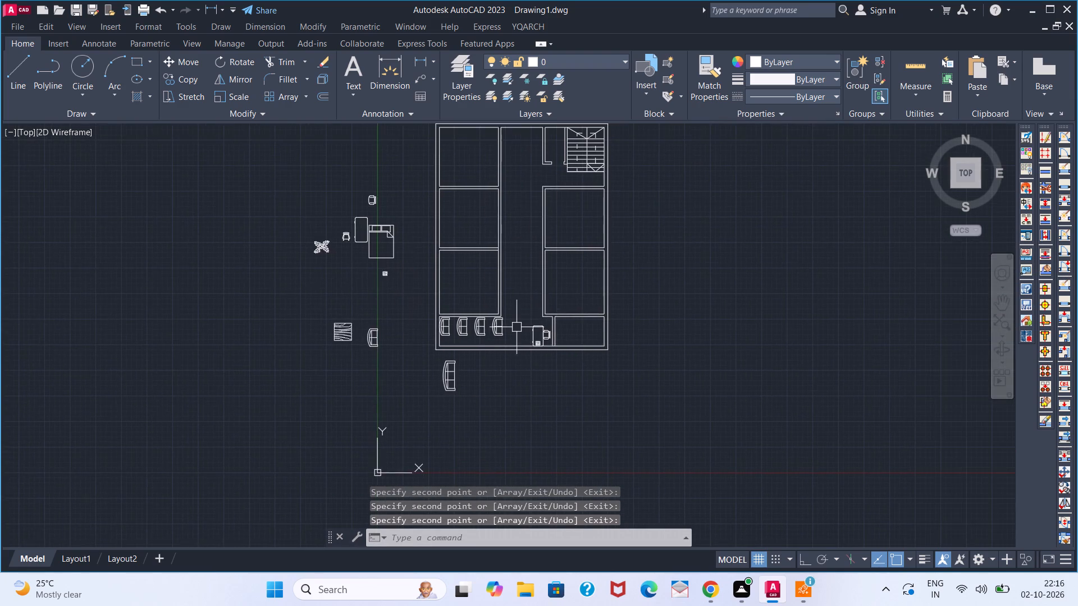
scroll(516, 327, up, 1)
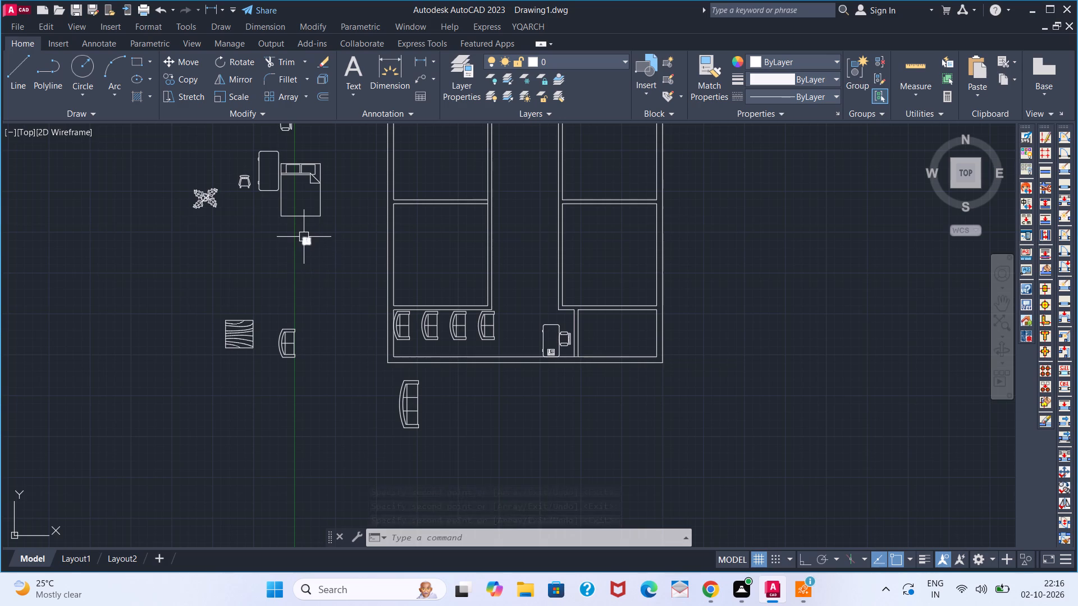
middle_drag(344, 247, 286, 366)
scroll(341, 283, up, 1)
scroll(399, 325, down, 2)
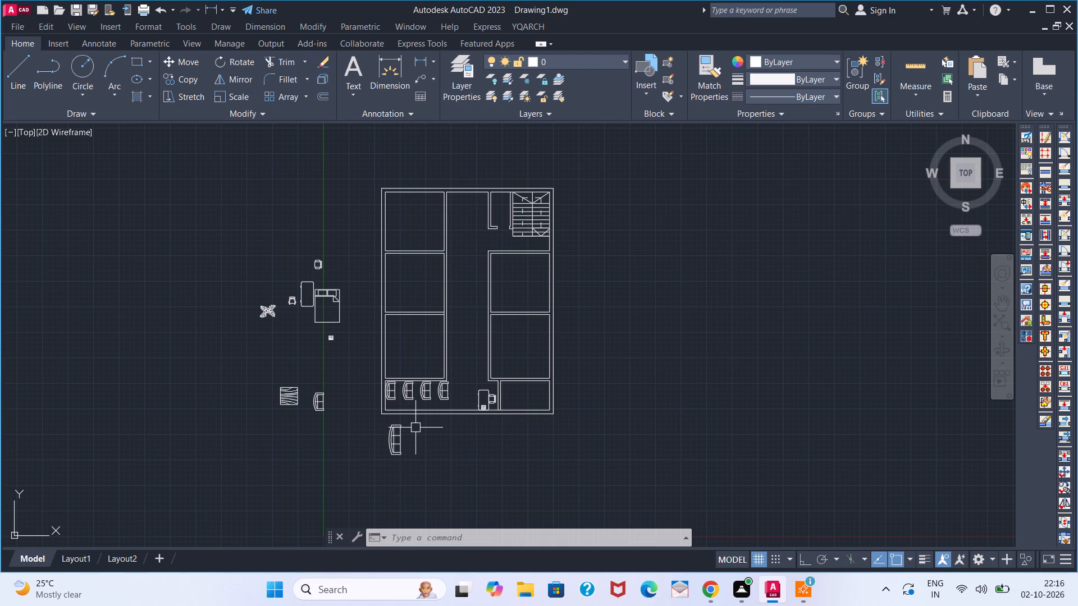
click(385, 441)
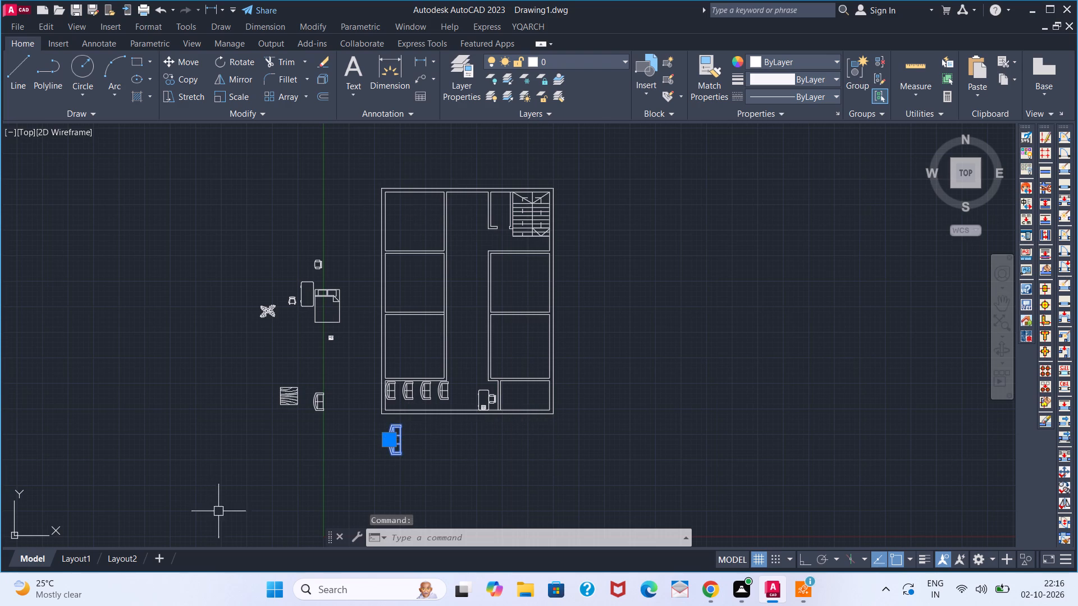
key(Delete)
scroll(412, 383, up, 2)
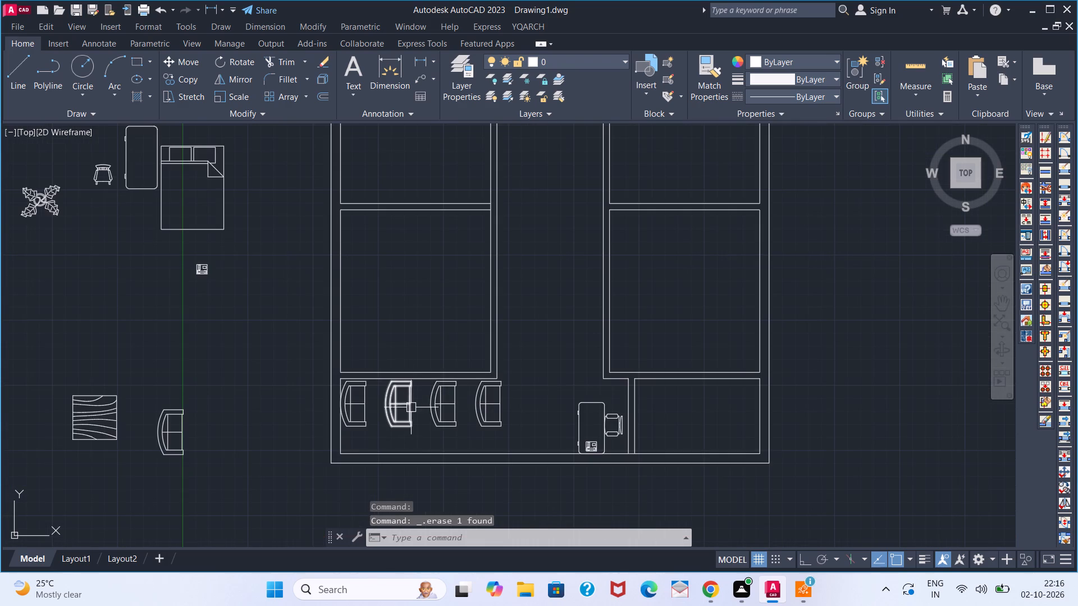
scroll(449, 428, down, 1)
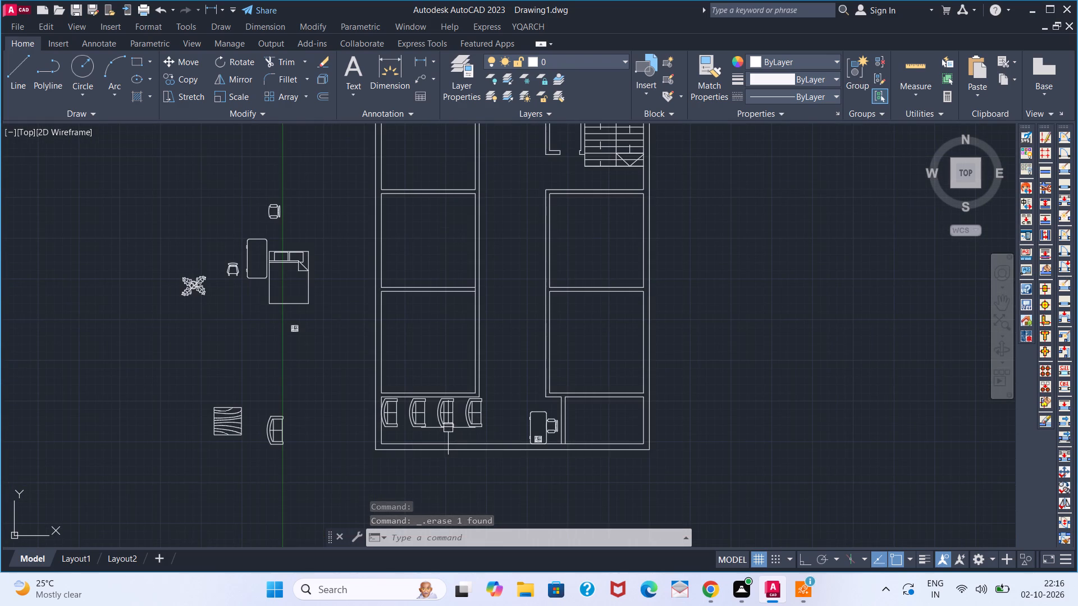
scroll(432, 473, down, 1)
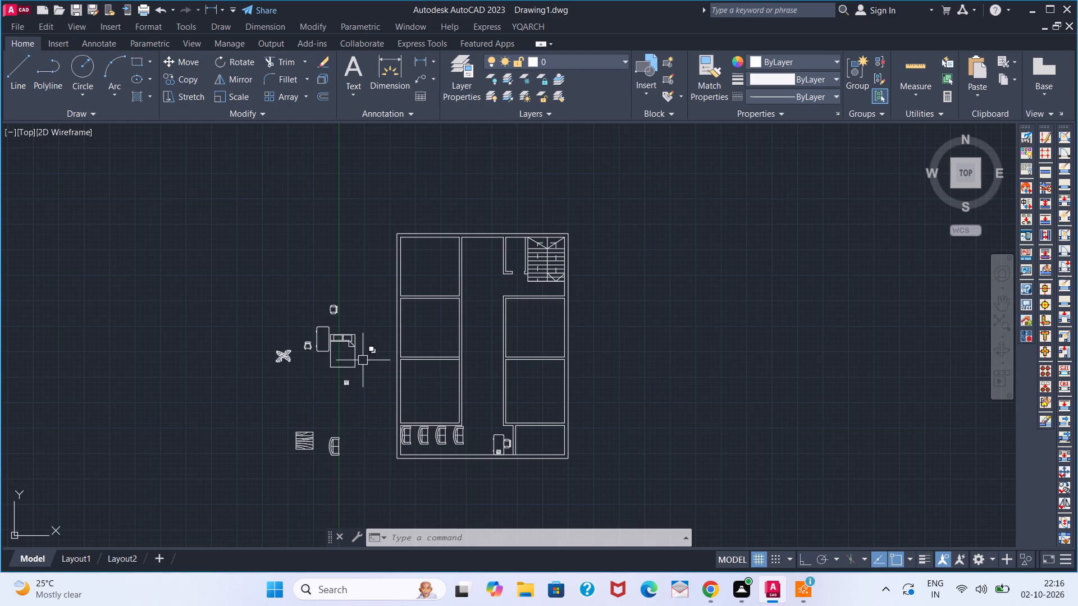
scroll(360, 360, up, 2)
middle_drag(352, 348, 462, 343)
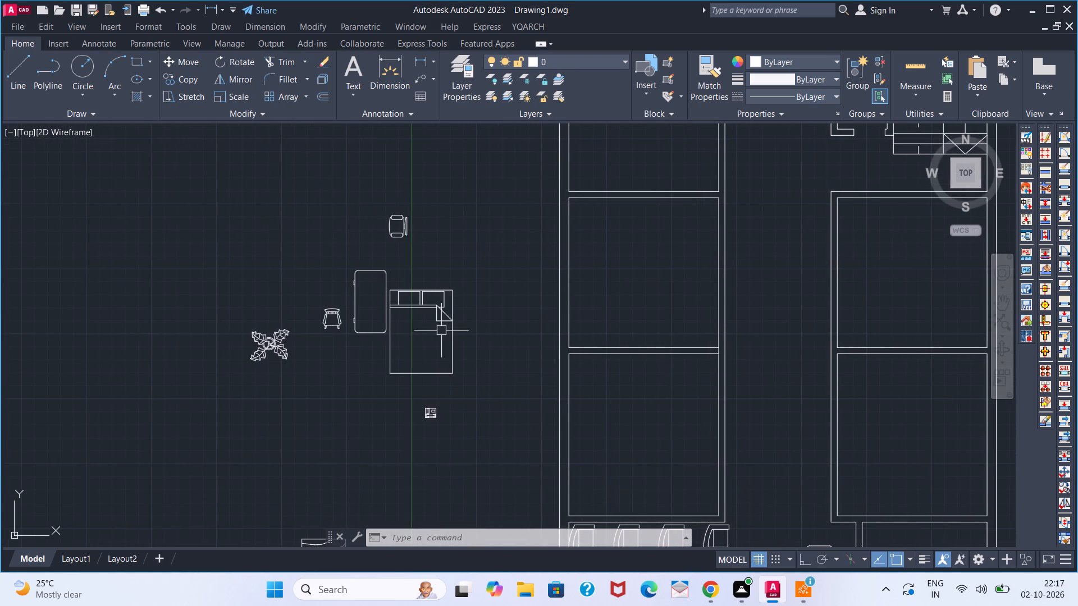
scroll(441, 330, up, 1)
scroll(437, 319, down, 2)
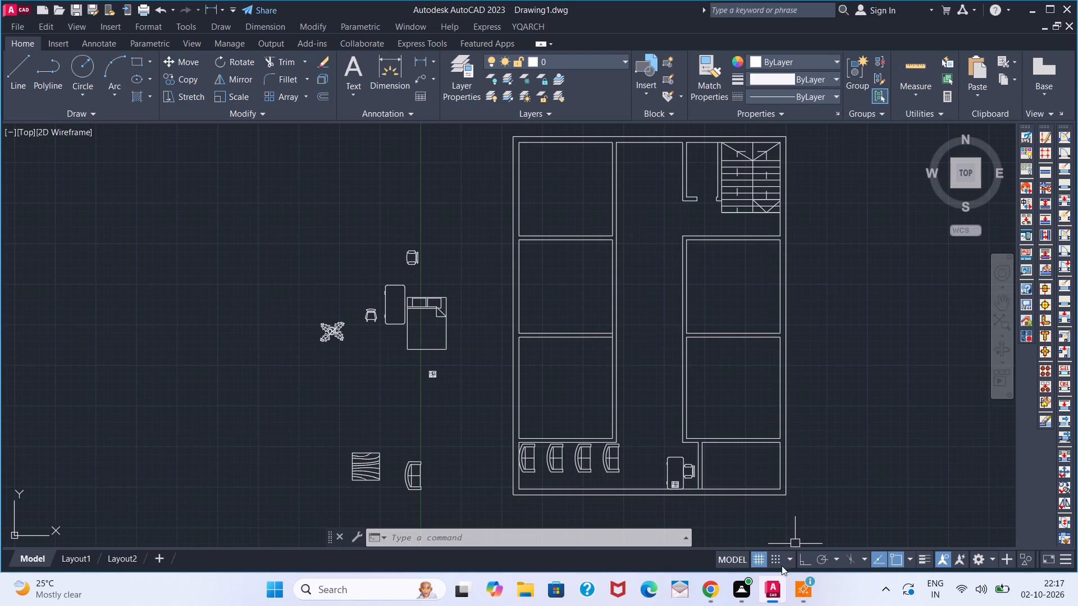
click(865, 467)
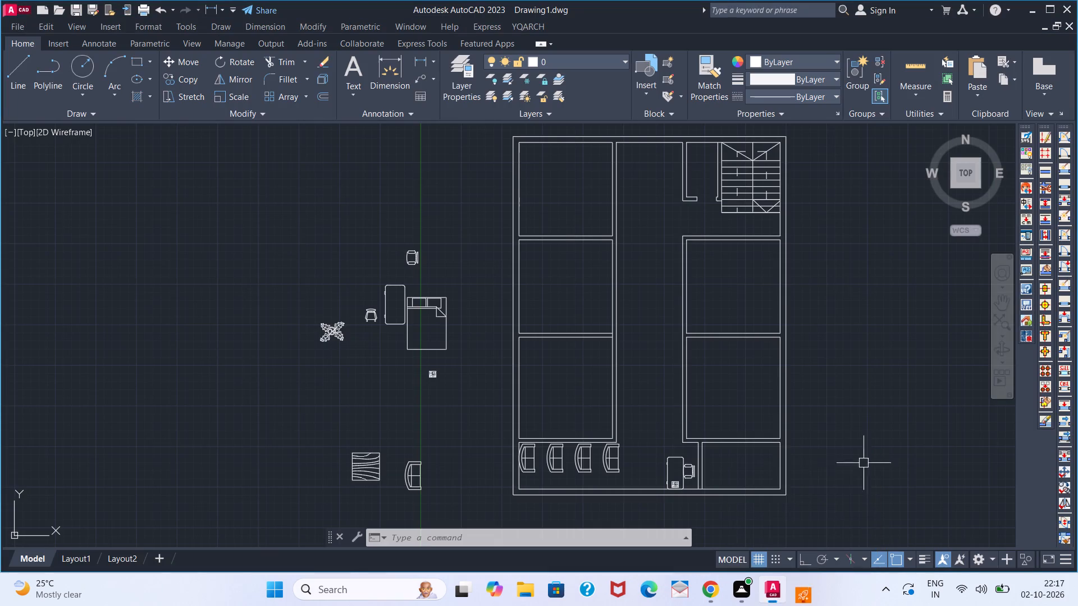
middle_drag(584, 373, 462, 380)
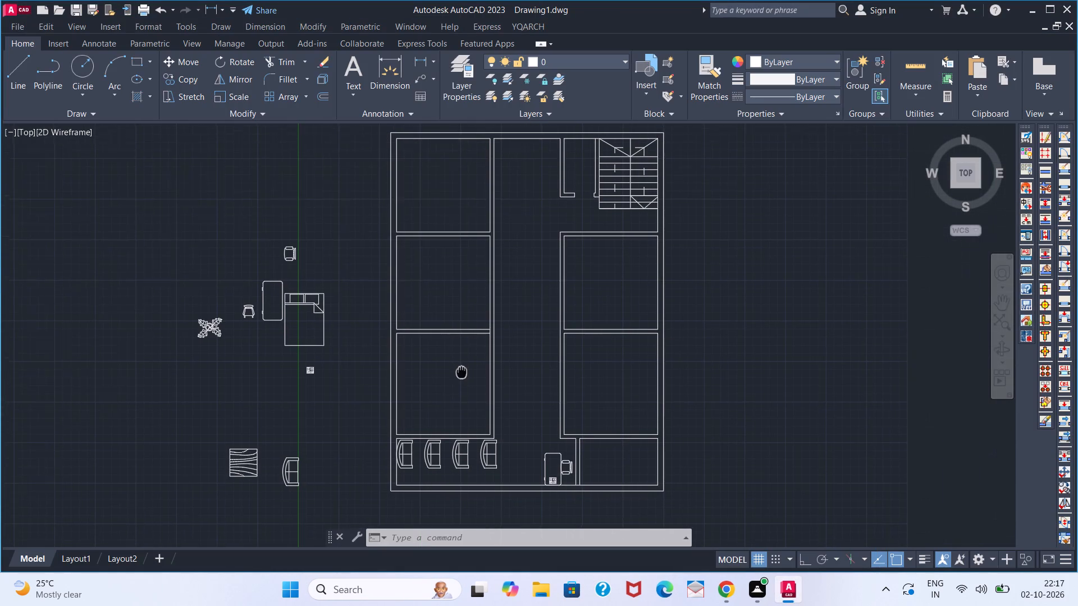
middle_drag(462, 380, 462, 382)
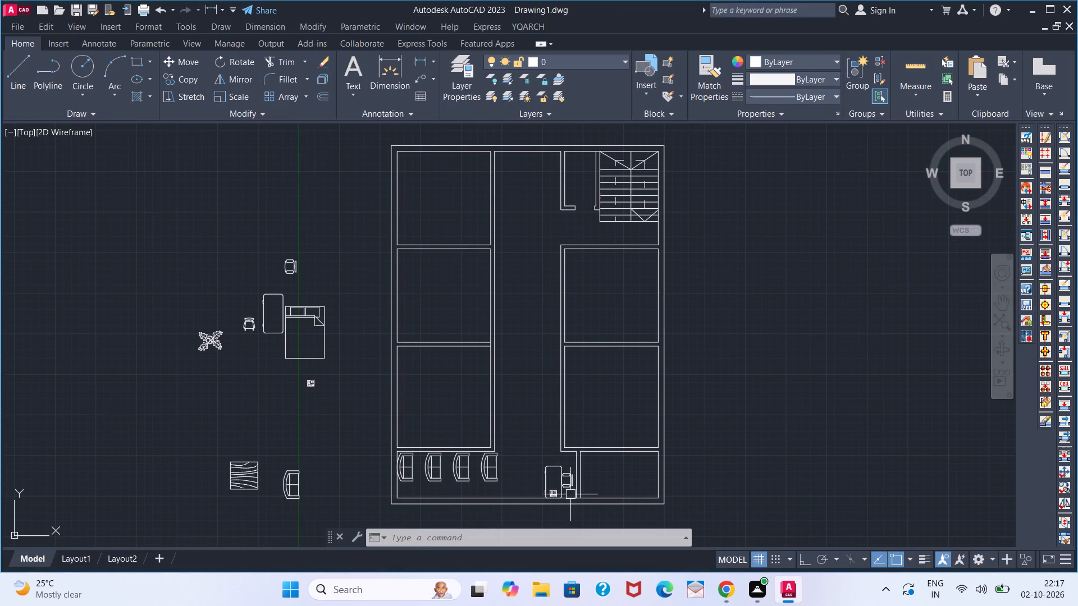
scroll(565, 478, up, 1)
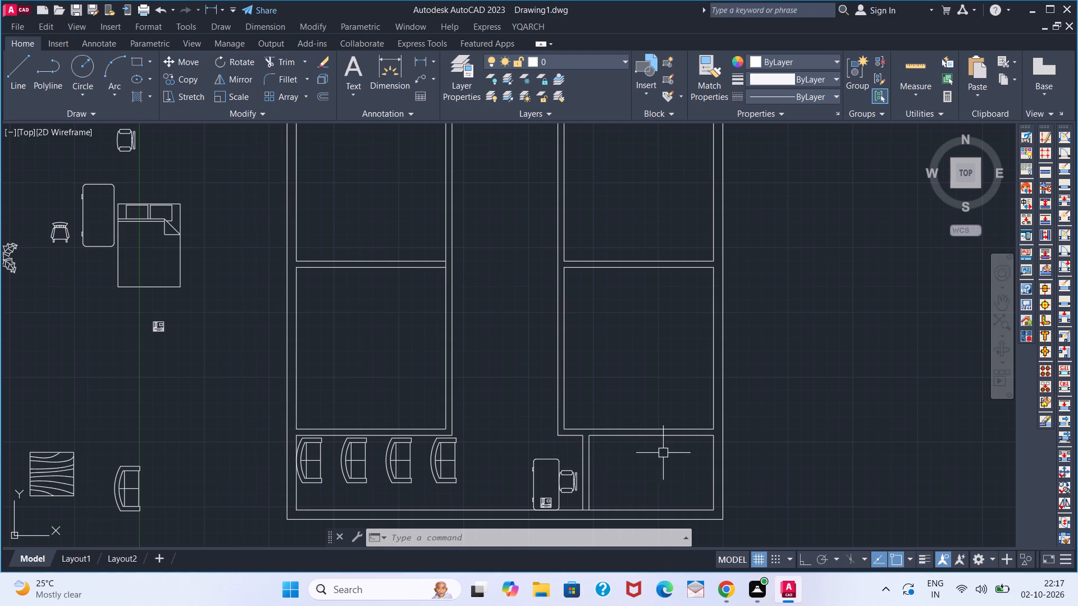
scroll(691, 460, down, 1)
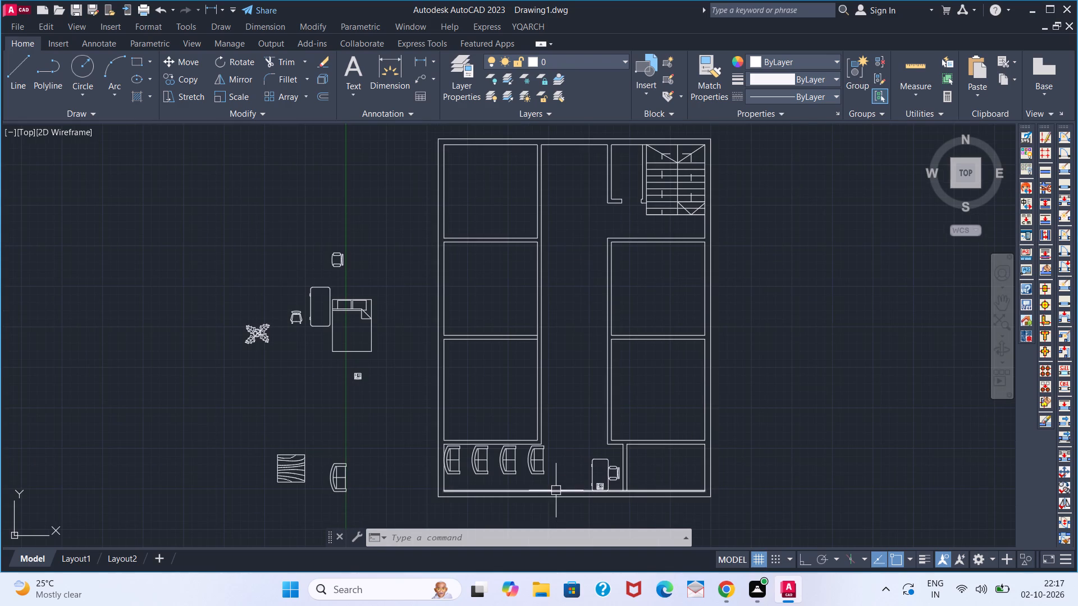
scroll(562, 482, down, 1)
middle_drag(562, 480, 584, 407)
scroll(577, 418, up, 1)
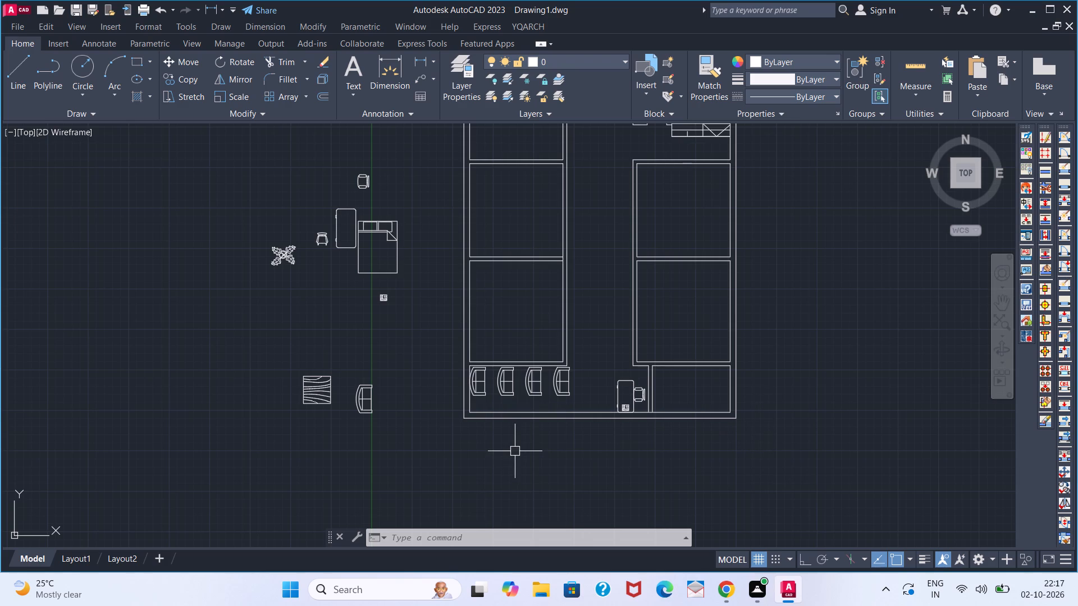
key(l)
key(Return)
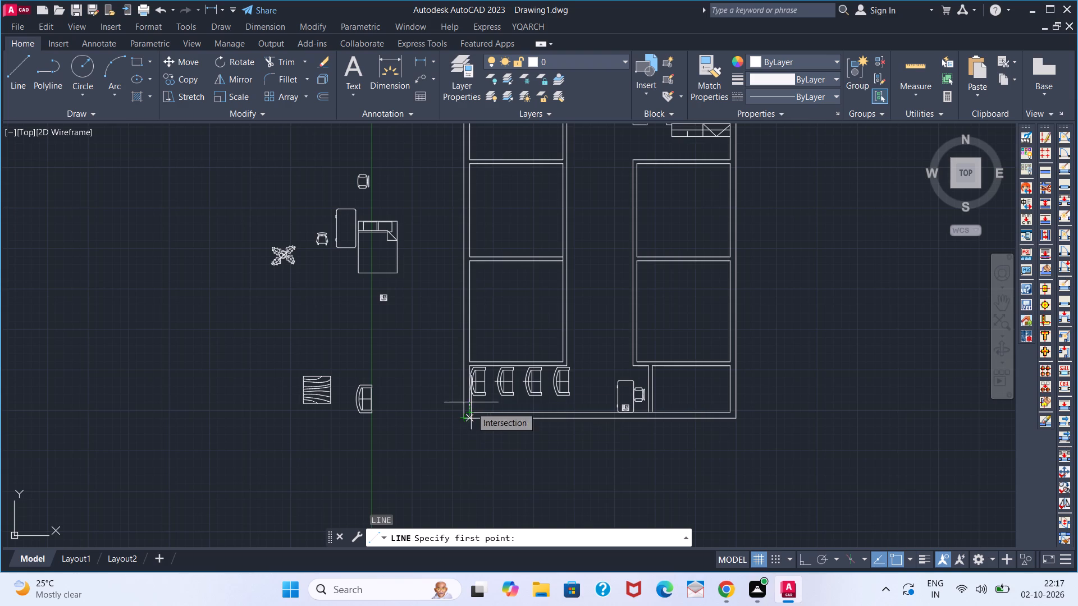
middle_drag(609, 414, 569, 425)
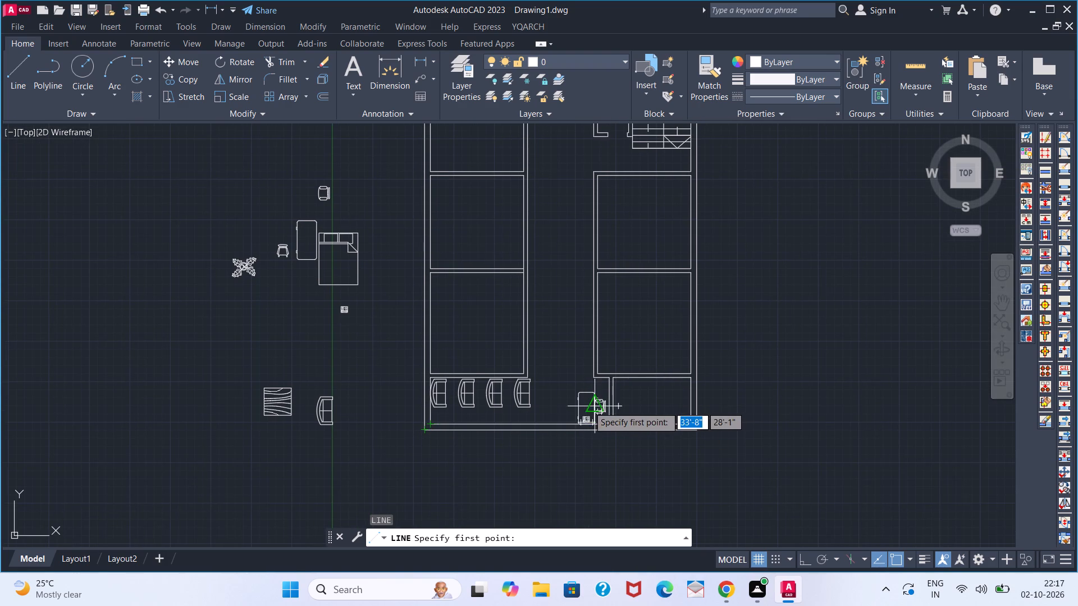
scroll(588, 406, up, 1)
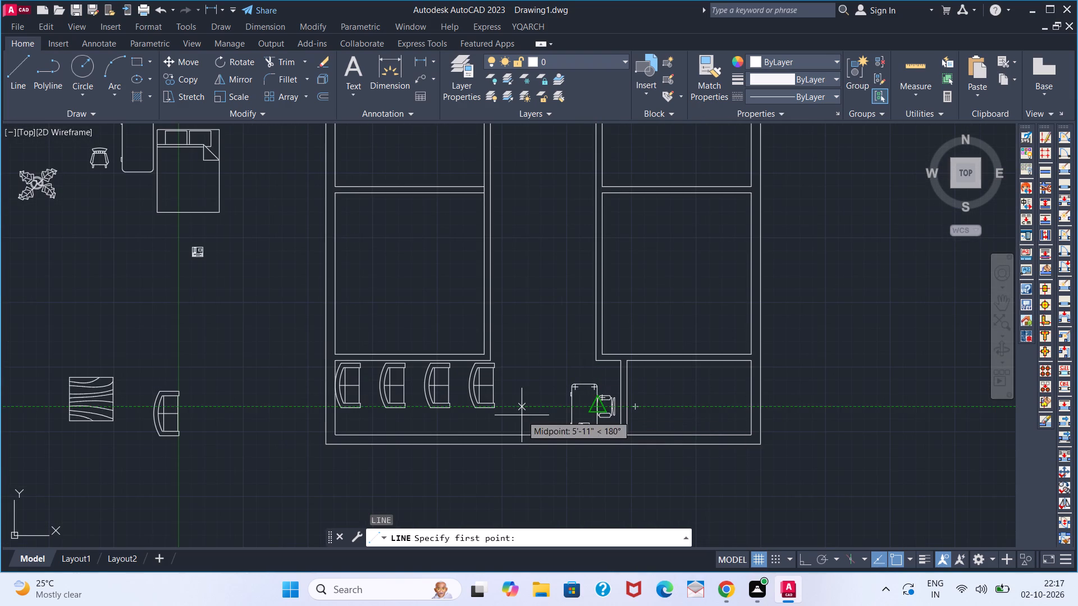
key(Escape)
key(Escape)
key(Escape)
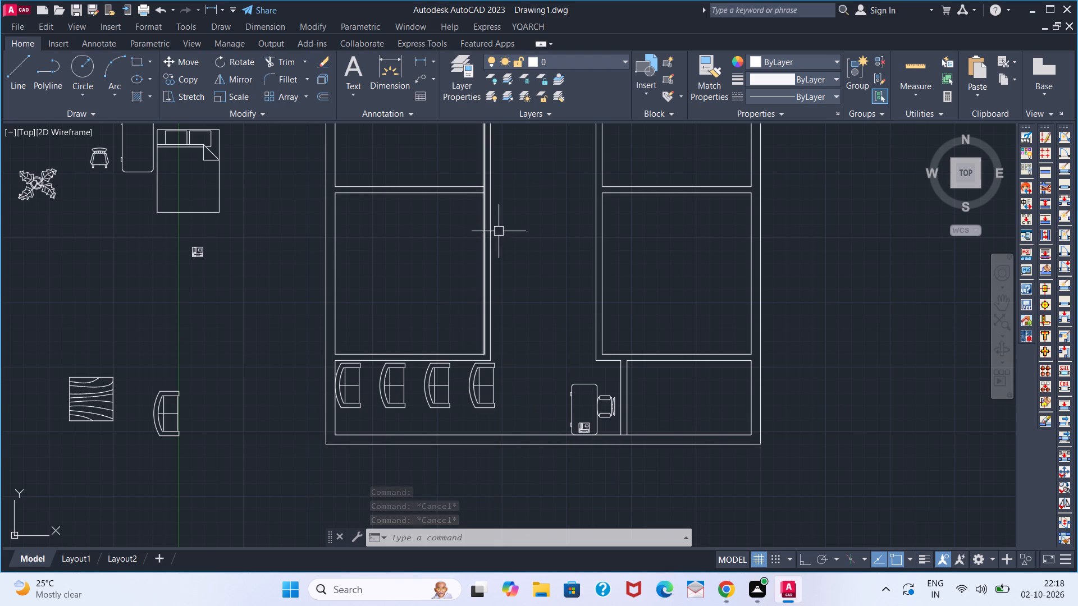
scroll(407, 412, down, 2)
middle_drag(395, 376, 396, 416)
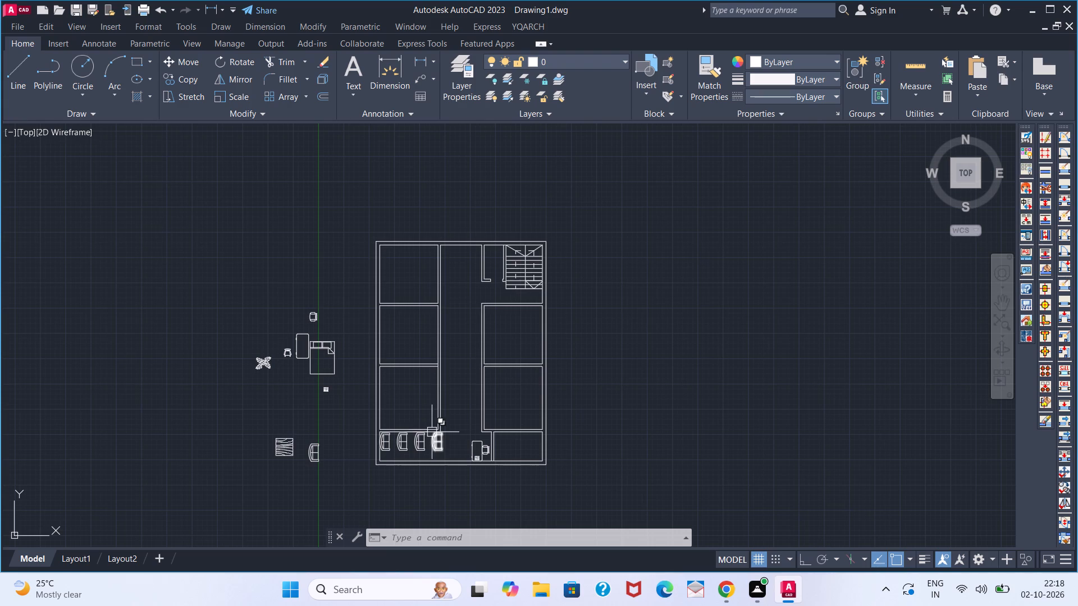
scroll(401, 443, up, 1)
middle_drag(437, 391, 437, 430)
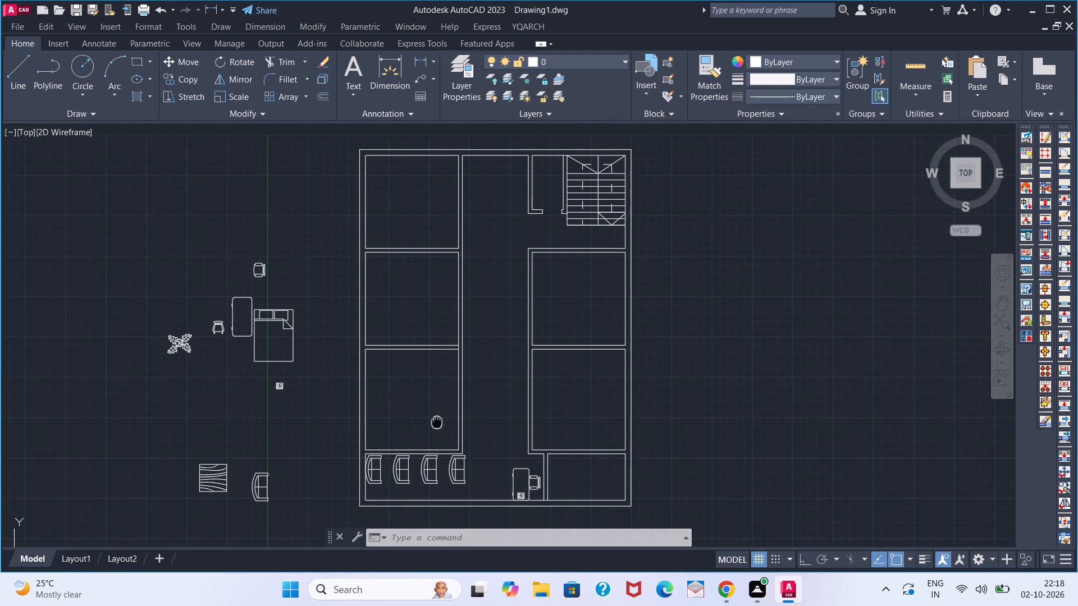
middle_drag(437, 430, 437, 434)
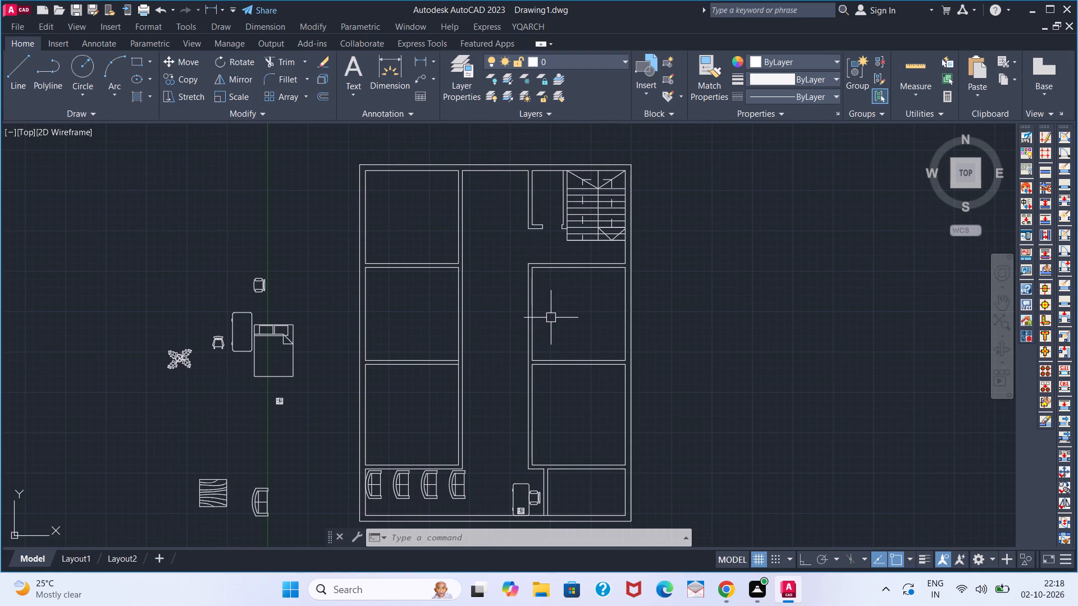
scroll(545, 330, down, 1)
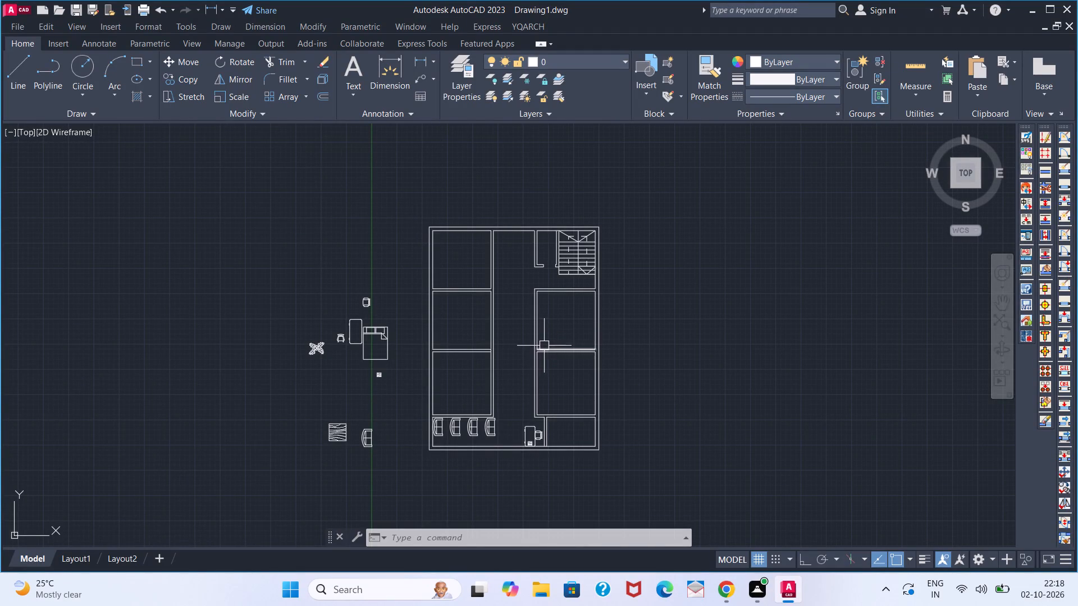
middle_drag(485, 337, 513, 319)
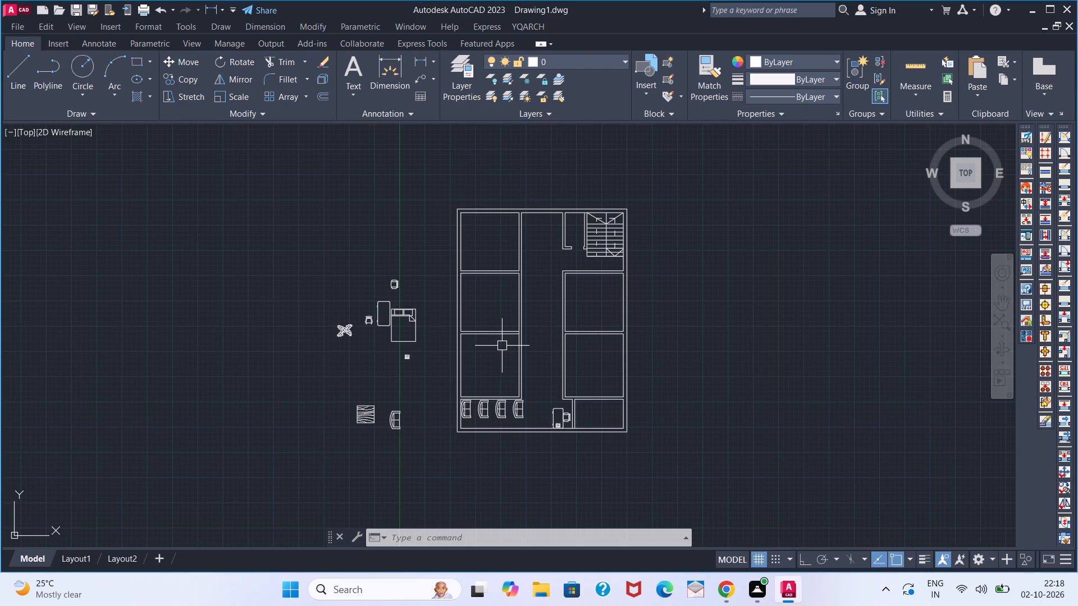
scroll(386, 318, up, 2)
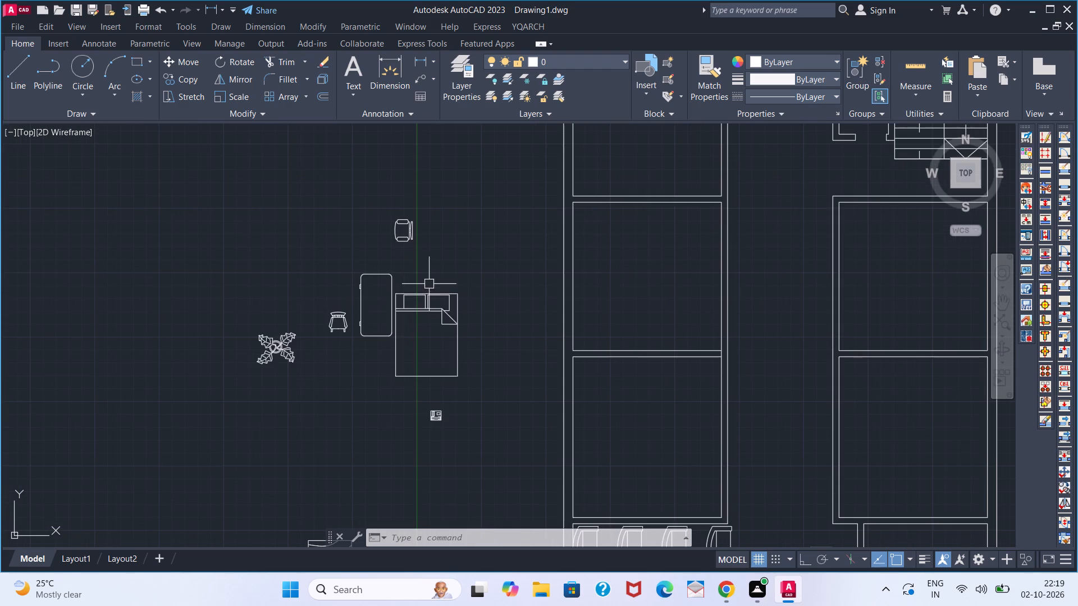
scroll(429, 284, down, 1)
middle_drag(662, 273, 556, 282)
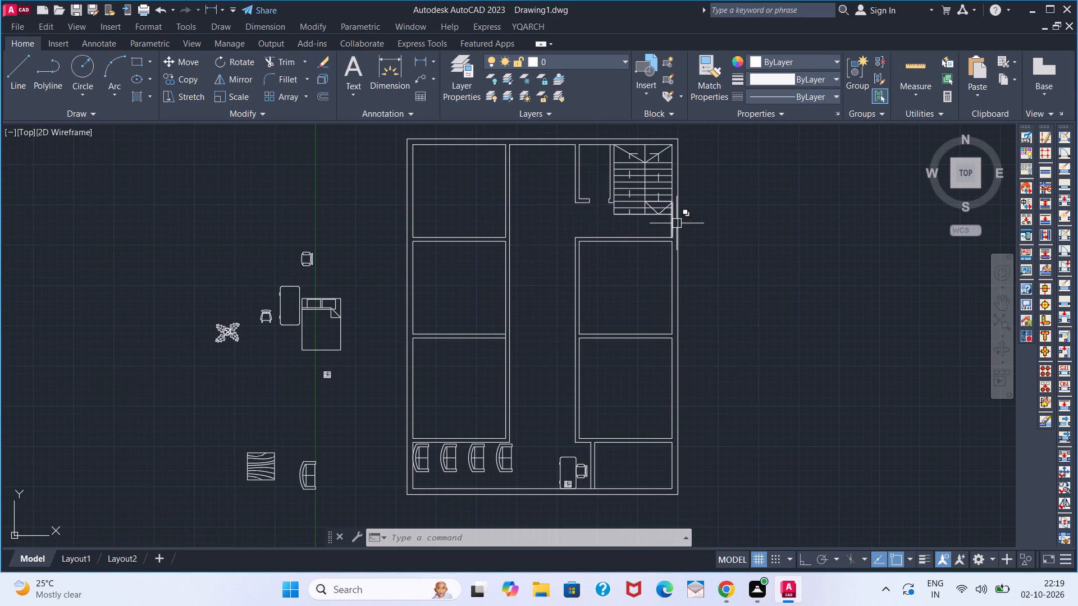
Measure the vertical gap between the staircase's bottom edge and the room wall below it with a temporary linear dimension.
scroll(677, 223, up, 2)
scroll(677, 222, down, 3)
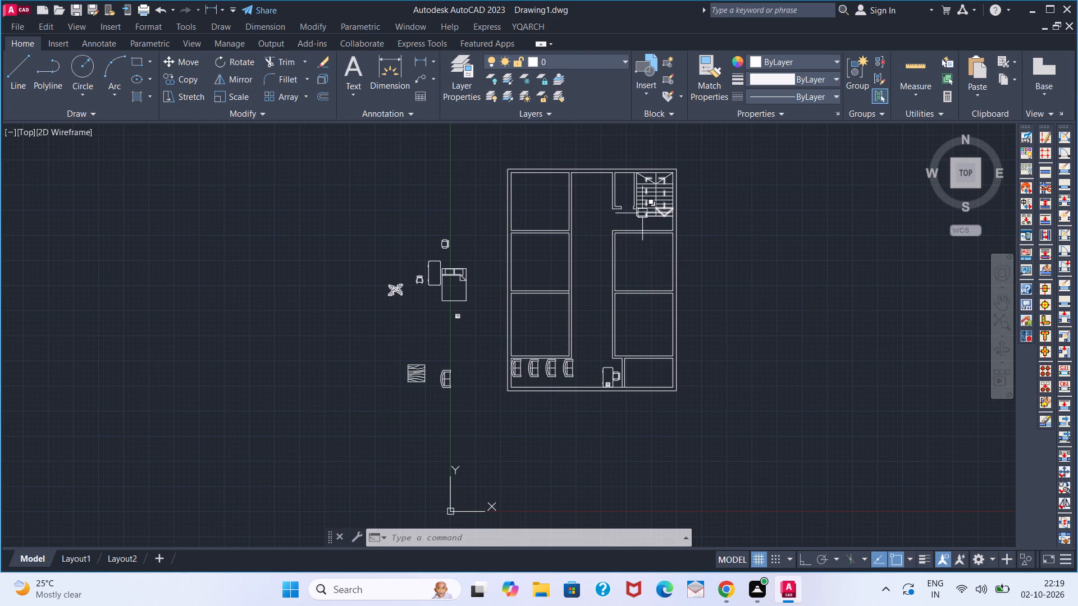
scroll(679, 209, up, 1)
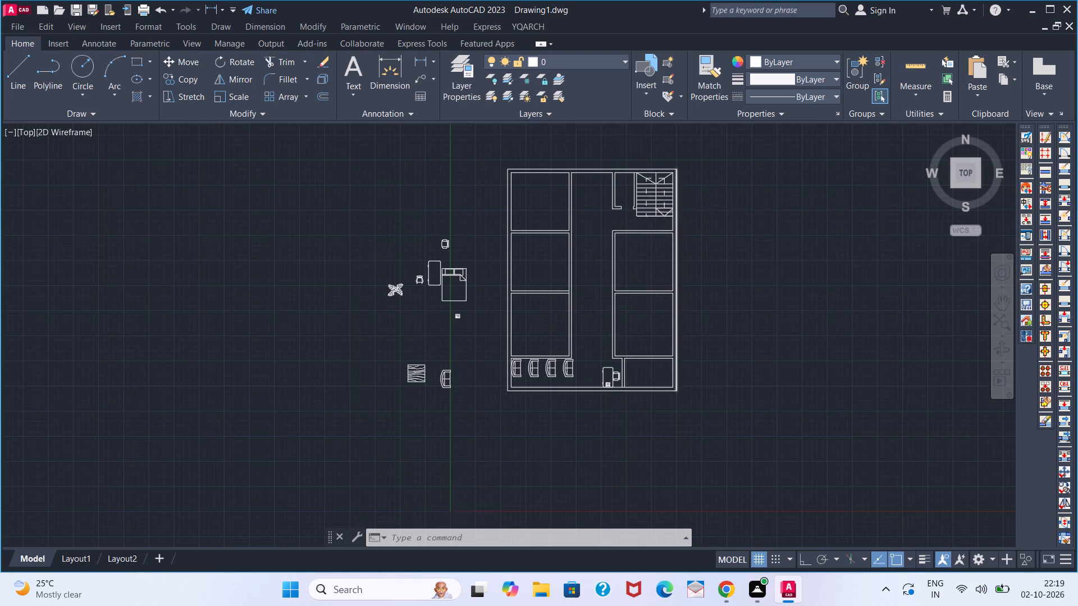
scroll(679, 209, up, 1)
click(427, 59)
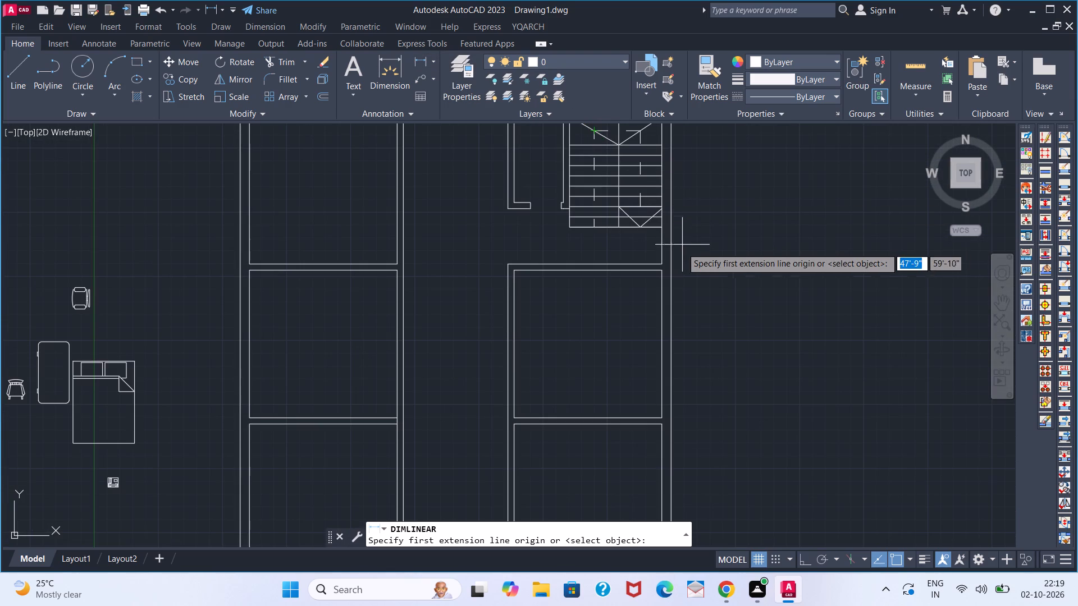
scroll(660, 258, up, 2)
click(657, 269)
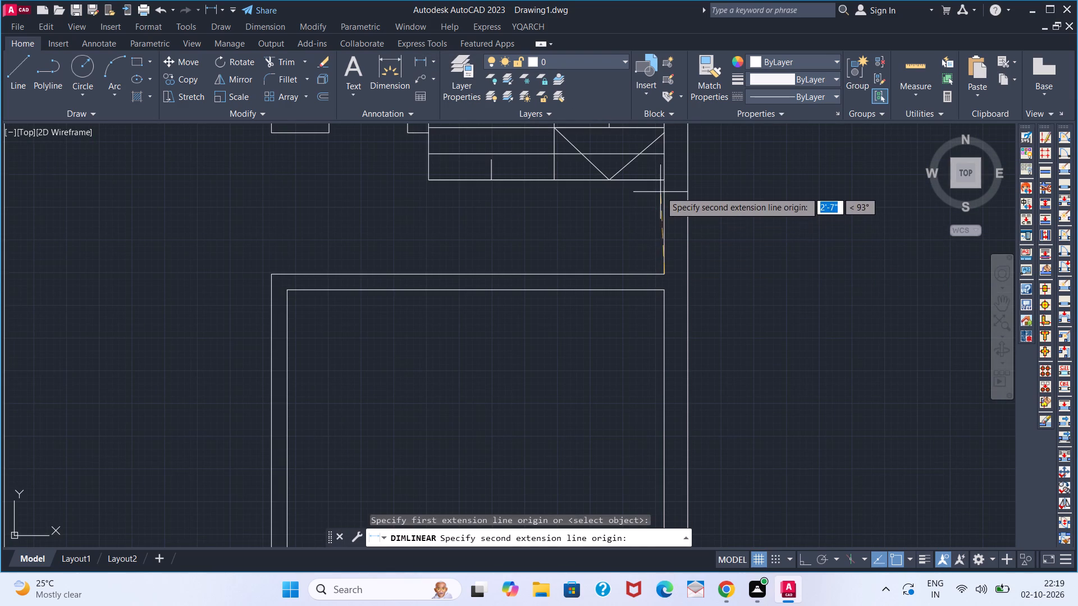
click(660, 186)
key(space)
scroll(642, 204, down, 4)
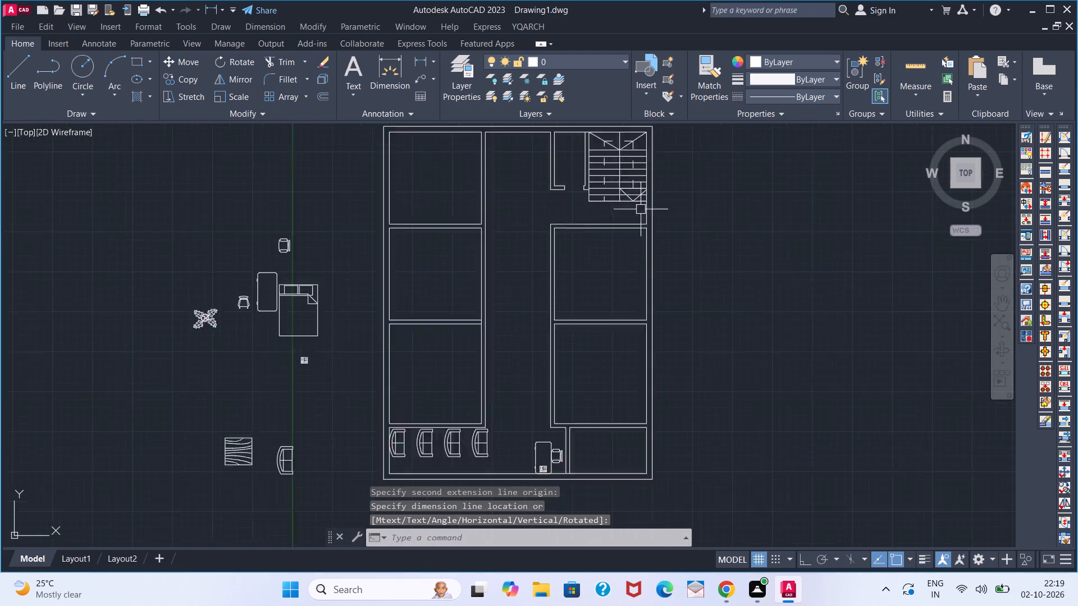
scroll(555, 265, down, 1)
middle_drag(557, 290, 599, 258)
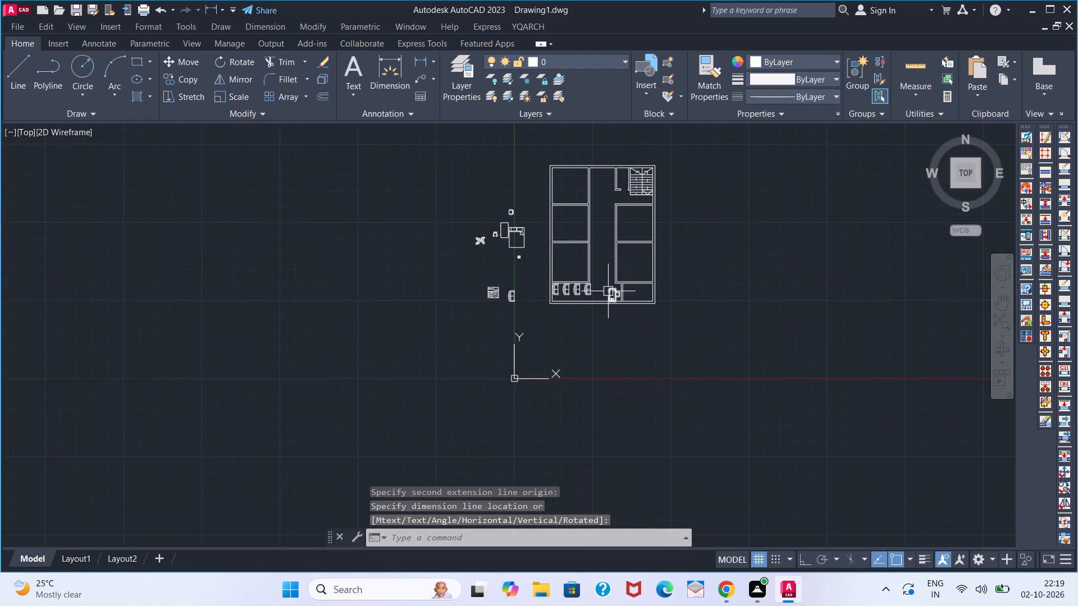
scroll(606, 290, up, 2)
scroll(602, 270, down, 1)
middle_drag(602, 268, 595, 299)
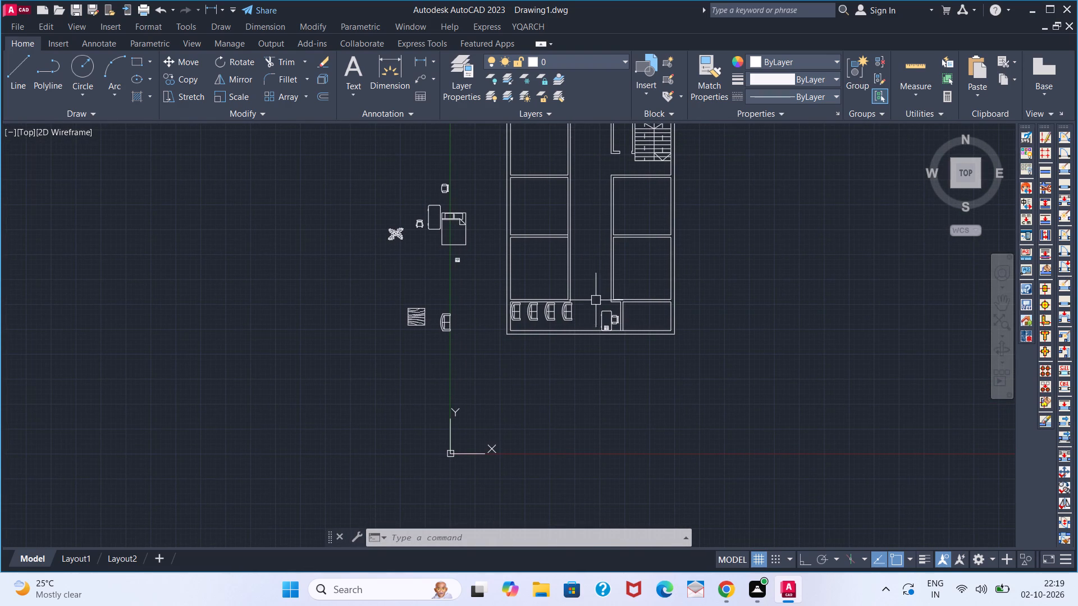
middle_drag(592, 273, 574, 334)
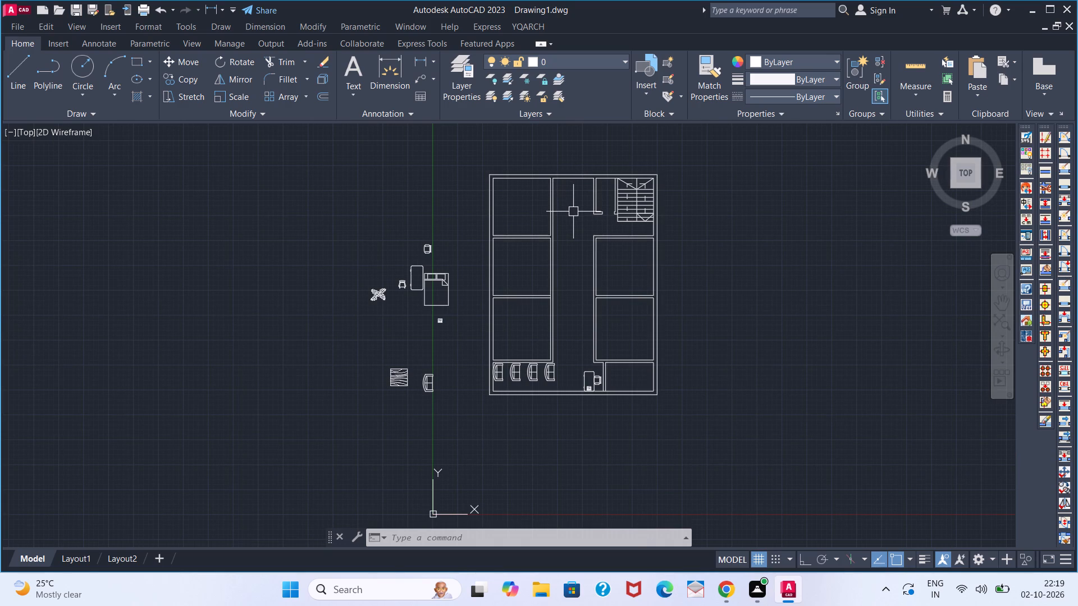
Switch to the WhatsApp window in Chrome to consult the reference floor plan image.
key(alt+Tab)
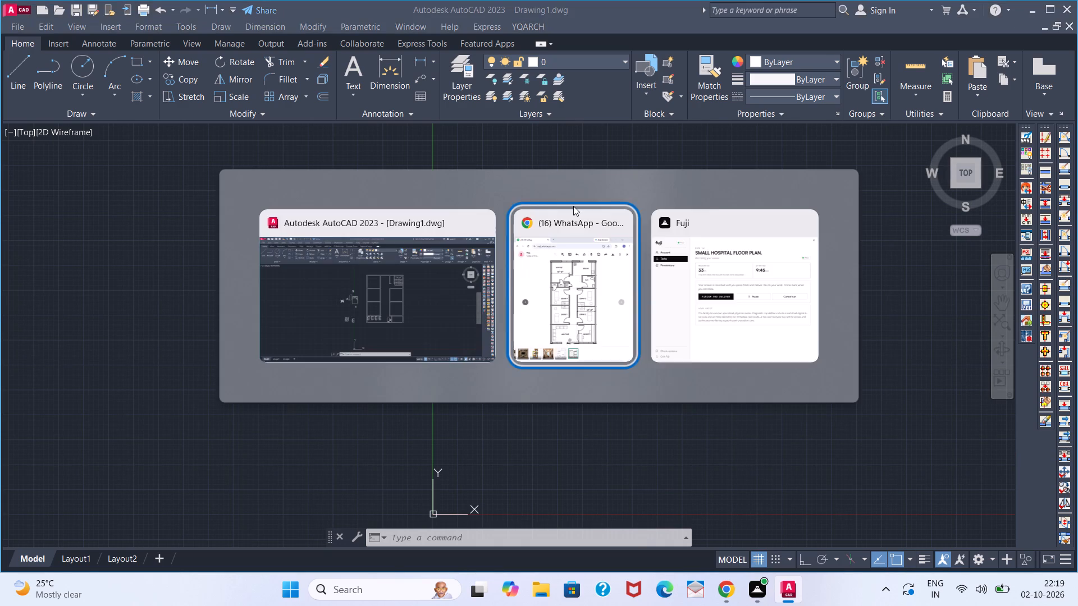
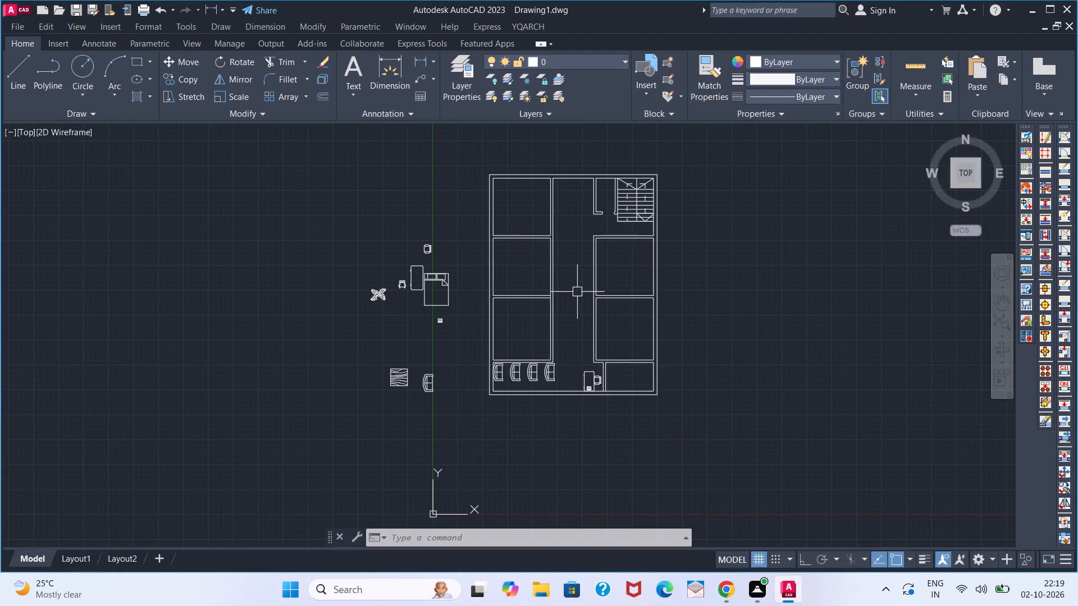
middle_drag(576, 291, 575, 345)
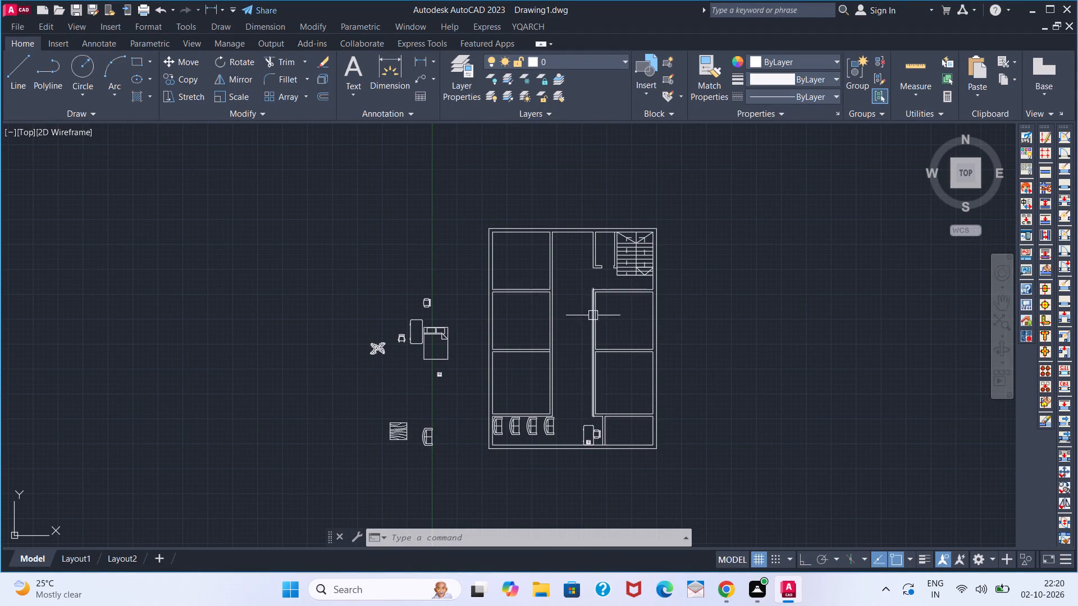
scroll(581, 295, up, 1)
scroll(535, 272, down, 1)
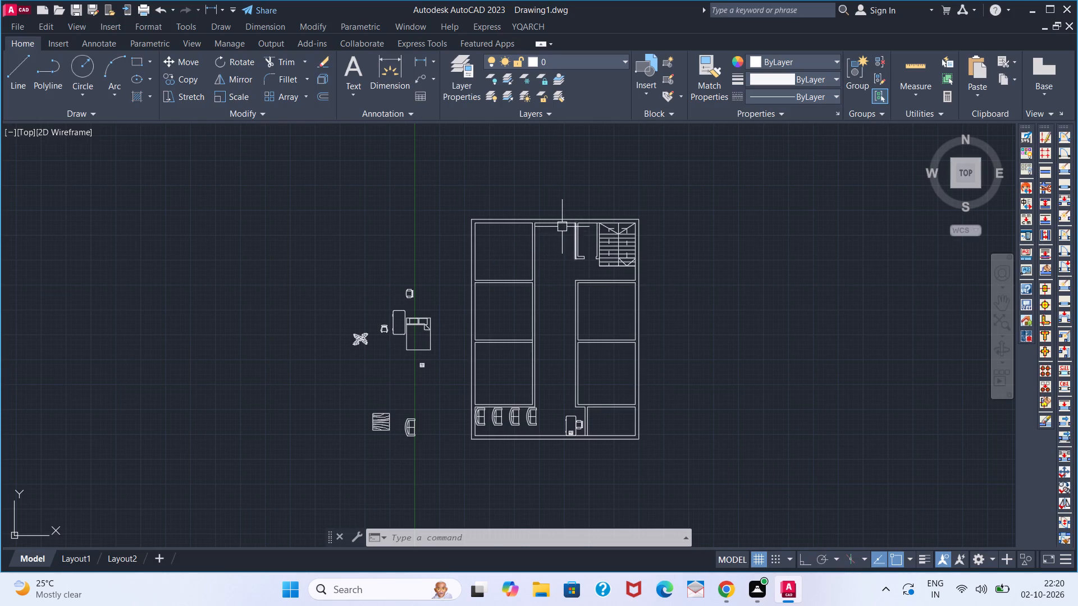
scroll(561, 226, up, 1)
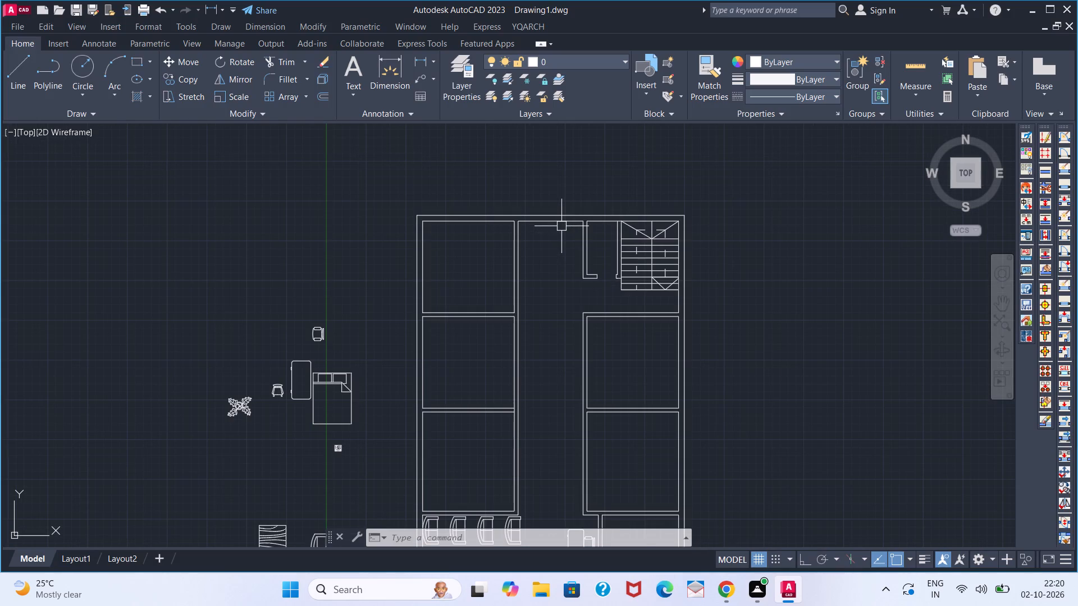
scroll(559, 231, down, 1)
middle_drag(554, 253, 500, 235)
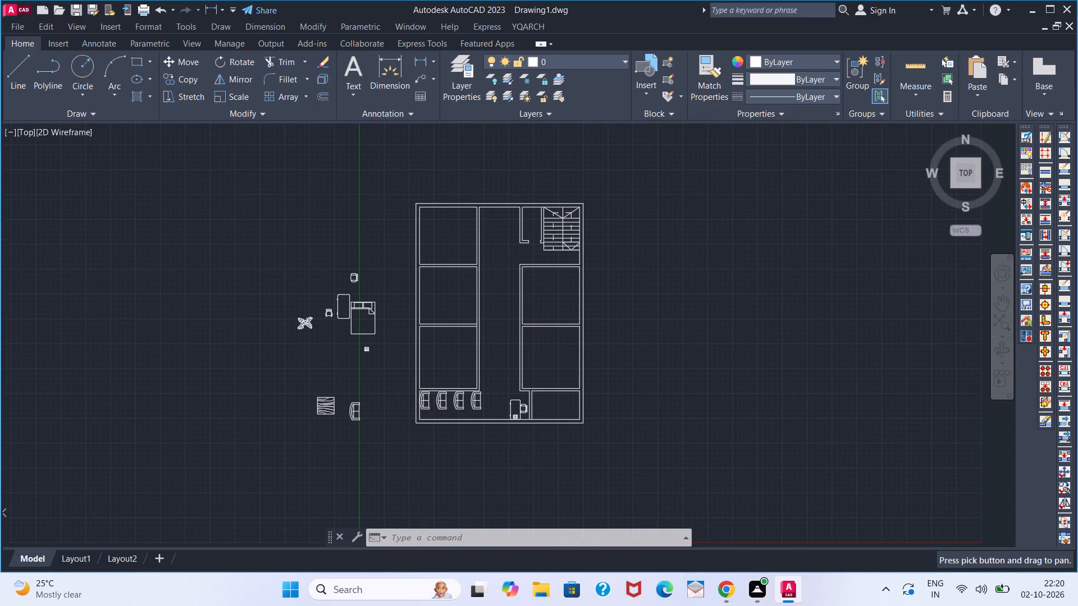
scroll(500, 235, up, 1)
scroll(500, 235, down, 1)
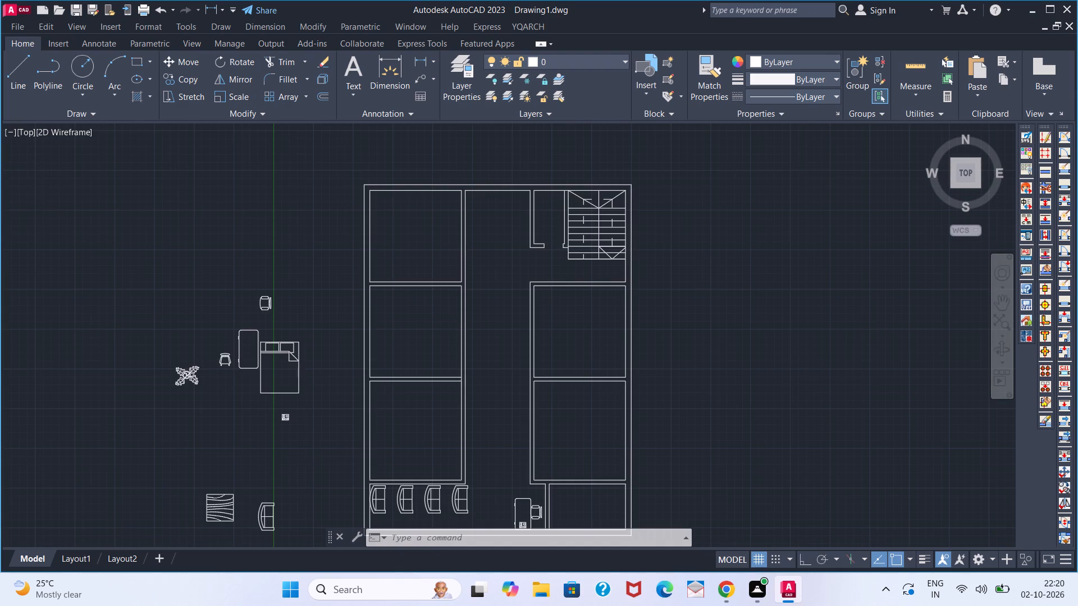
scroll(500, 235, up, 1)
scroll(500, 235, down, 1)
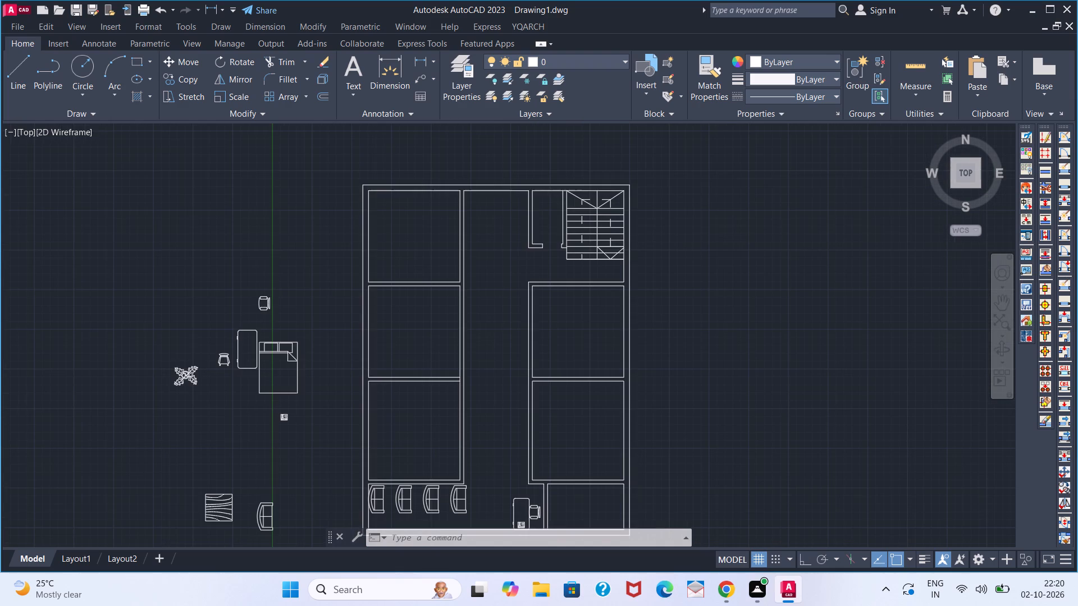
Offset the top wall line 4' inward in the left column's second room and the room below the staircase, then each copy 6" further down.
scroll(456, 267, up, 1)
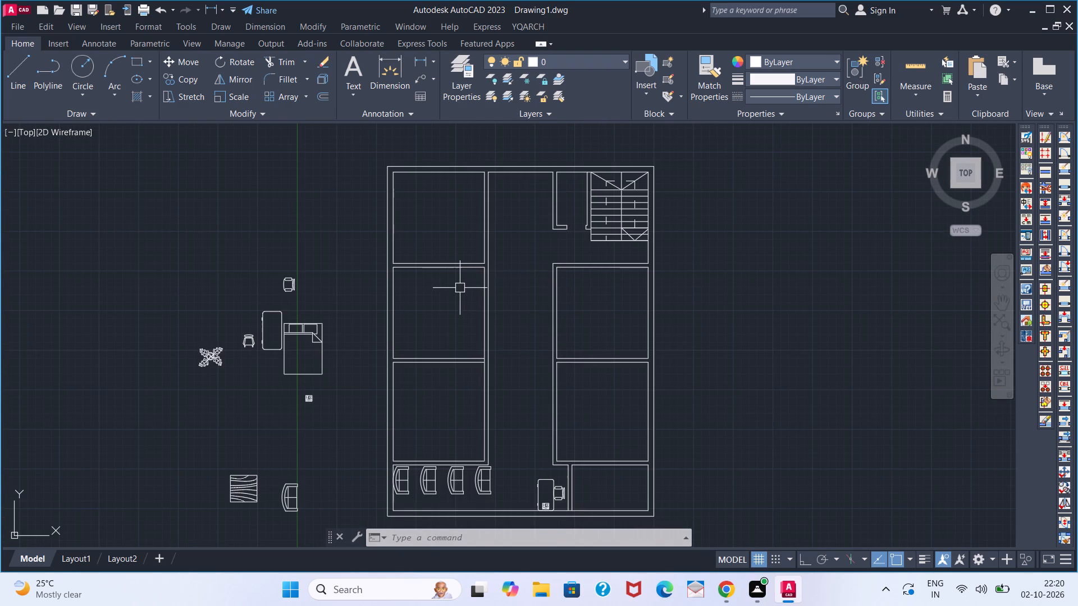
key(o)
key(Return)
text(4')
key(Return)
click(460, 270)
click(463, 295)
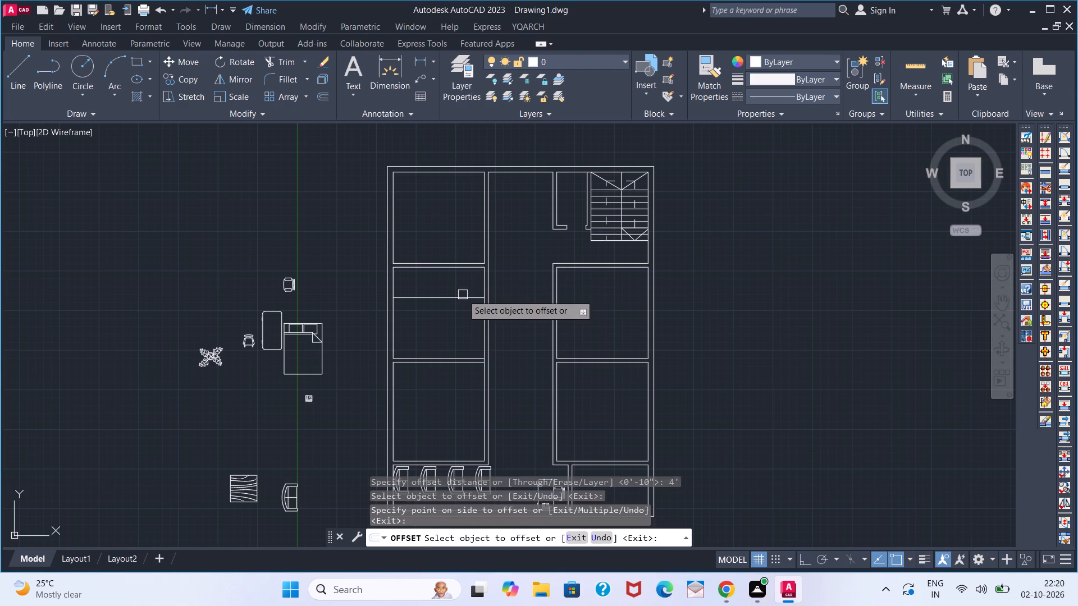
click(463, 295)
key(6)
key(Return)
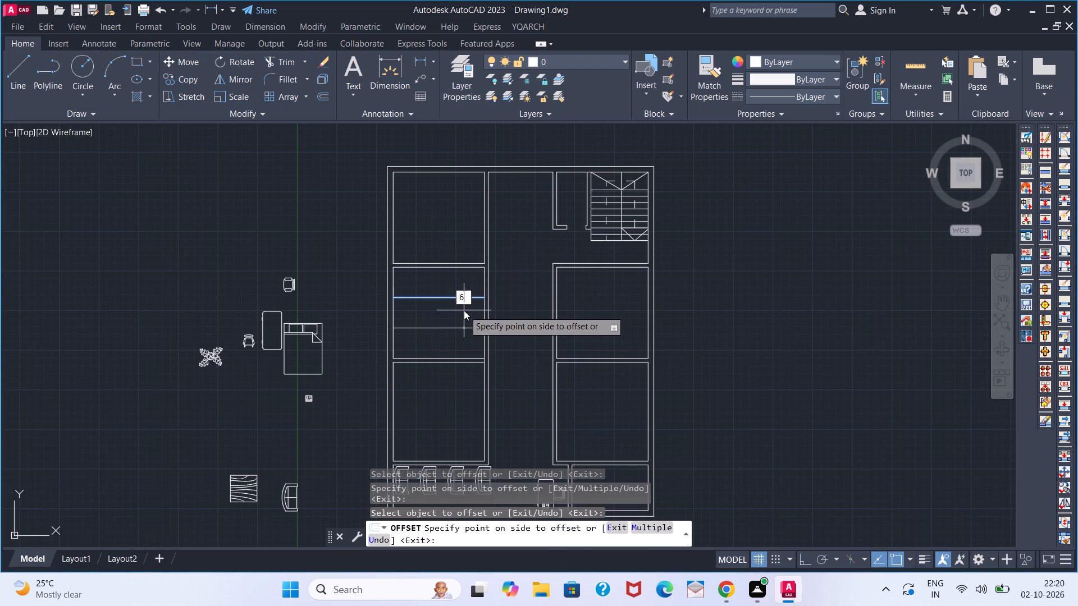
click(627, 270)
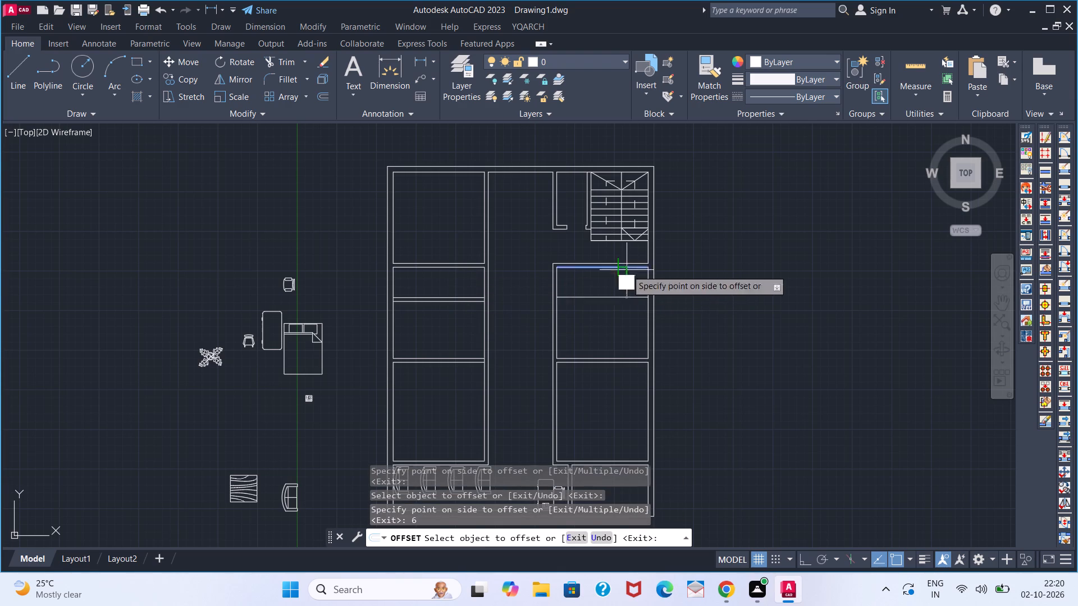
click(624, 308)
click(622, 293)
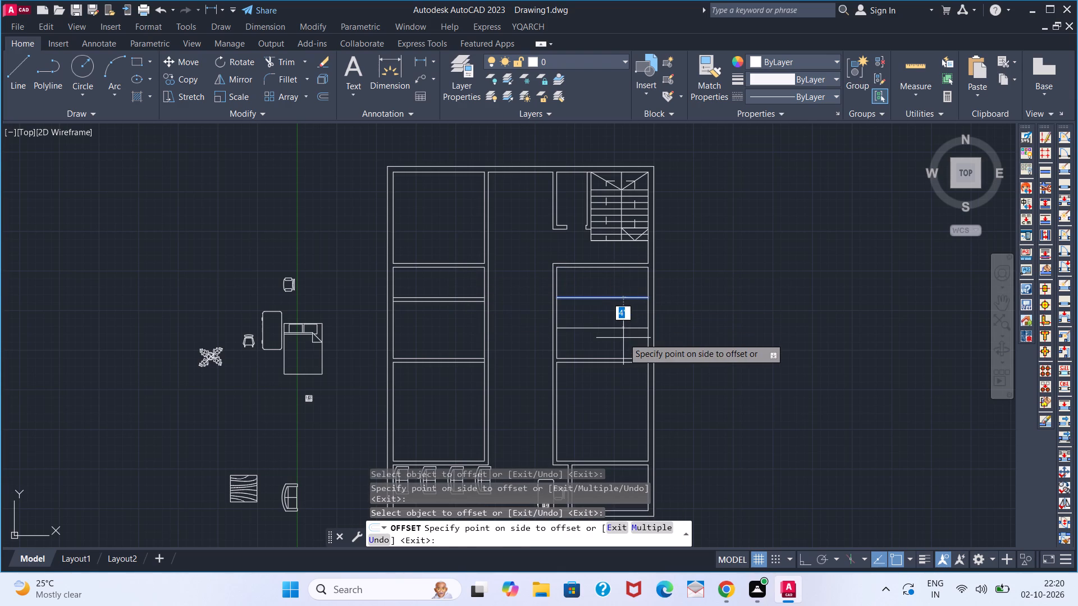
key(6)
key(Return)
In the same two rooms, offset the corridor-side wall line 4' inward and each resulting line another 6" the same way.
scroll(482, 292, up, 2)
scroll(472, 292, down, 1)
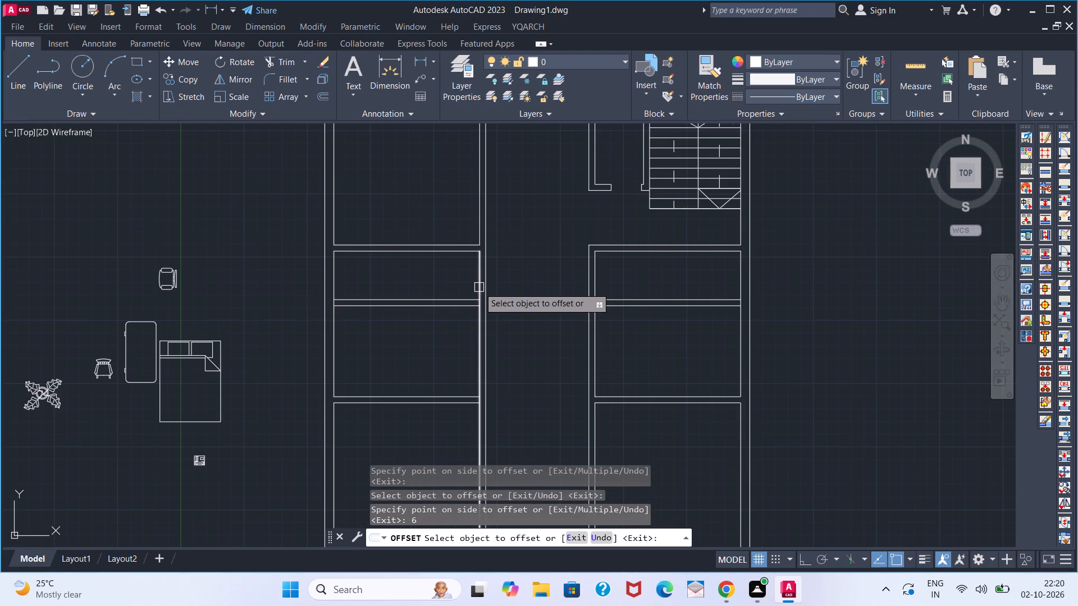
click(475, 287)
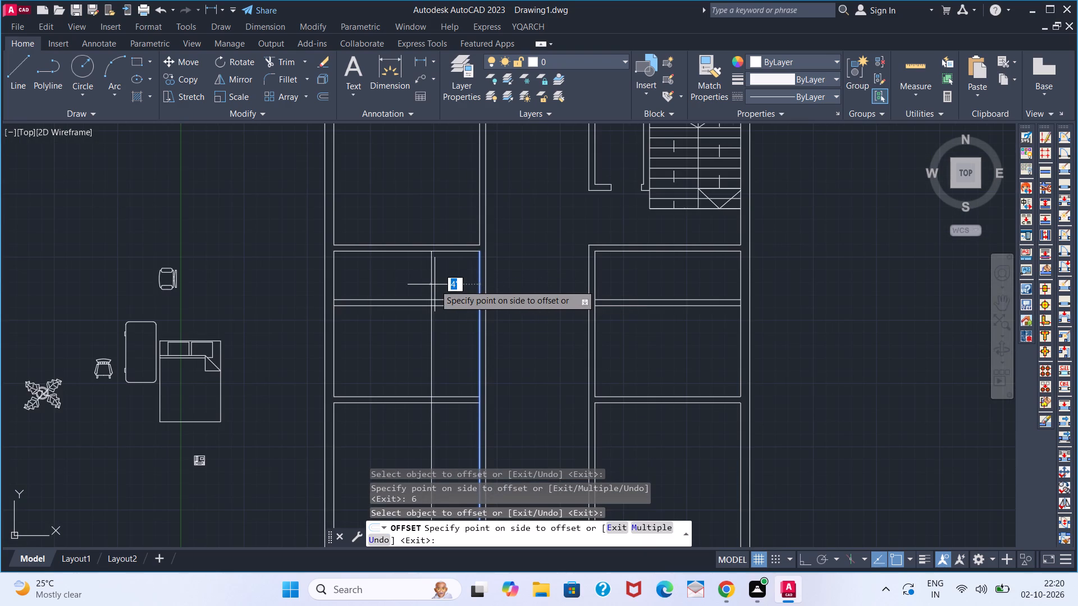
click(435, 284)
click(428, 282)
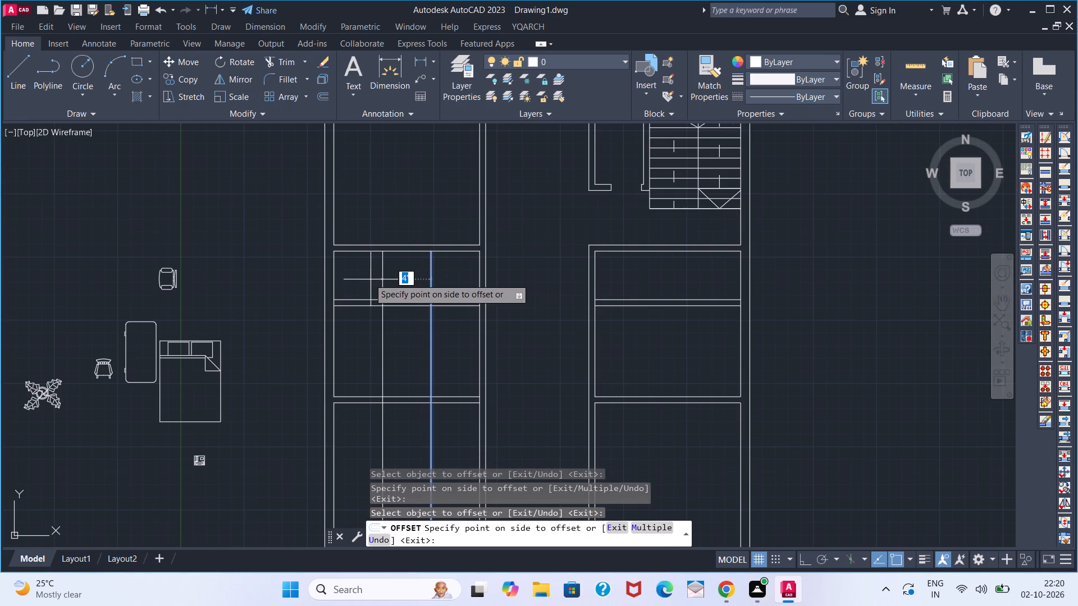
key(6)
key(Return)
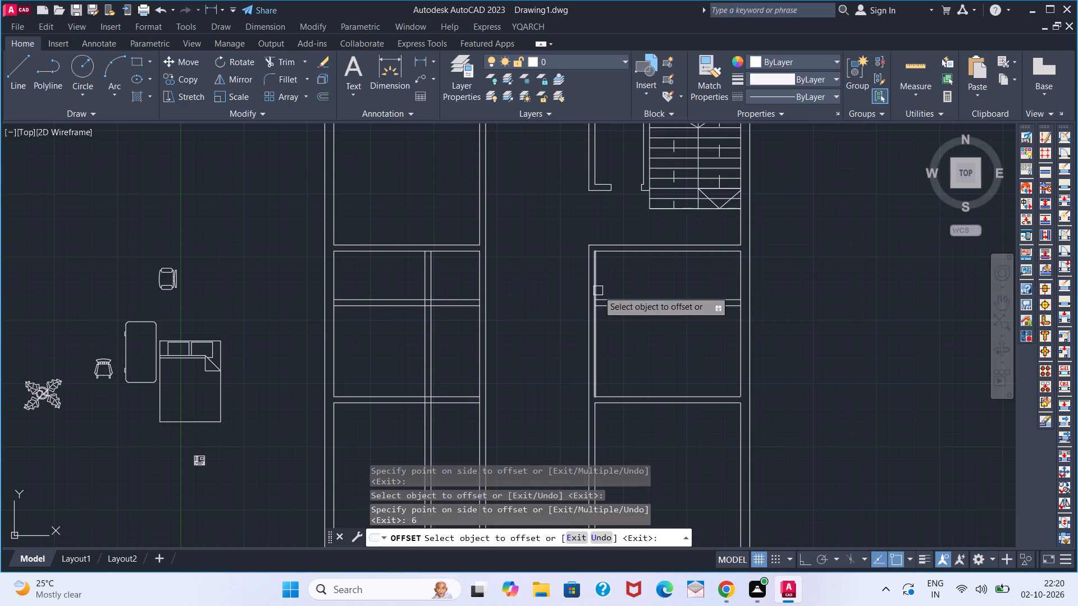
click(598, 291)
click(677, 287)
click(639, 284)
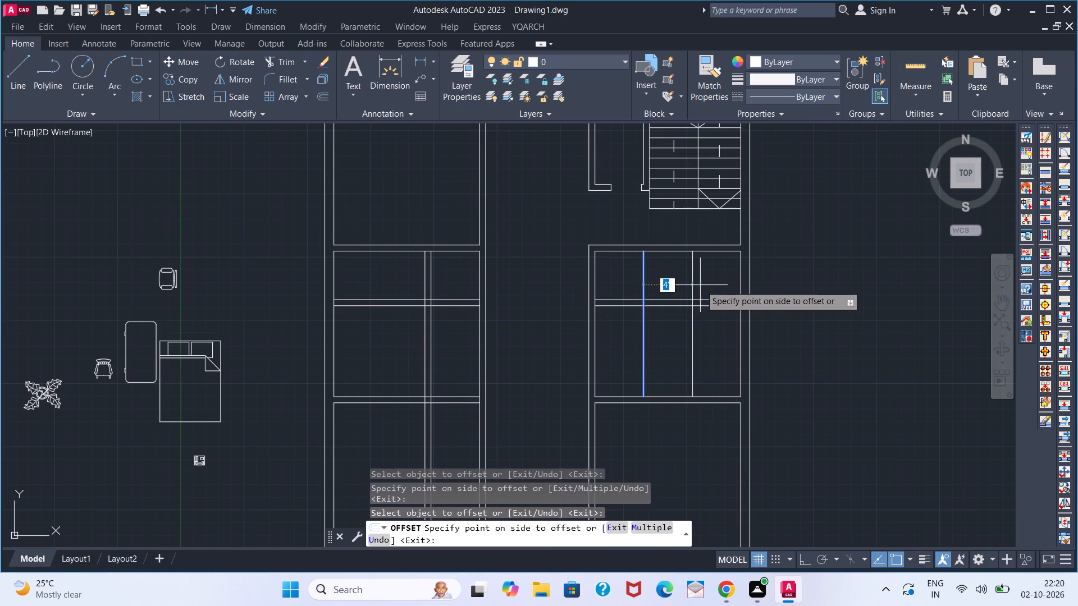
key(6)
key(Return)
key(space)
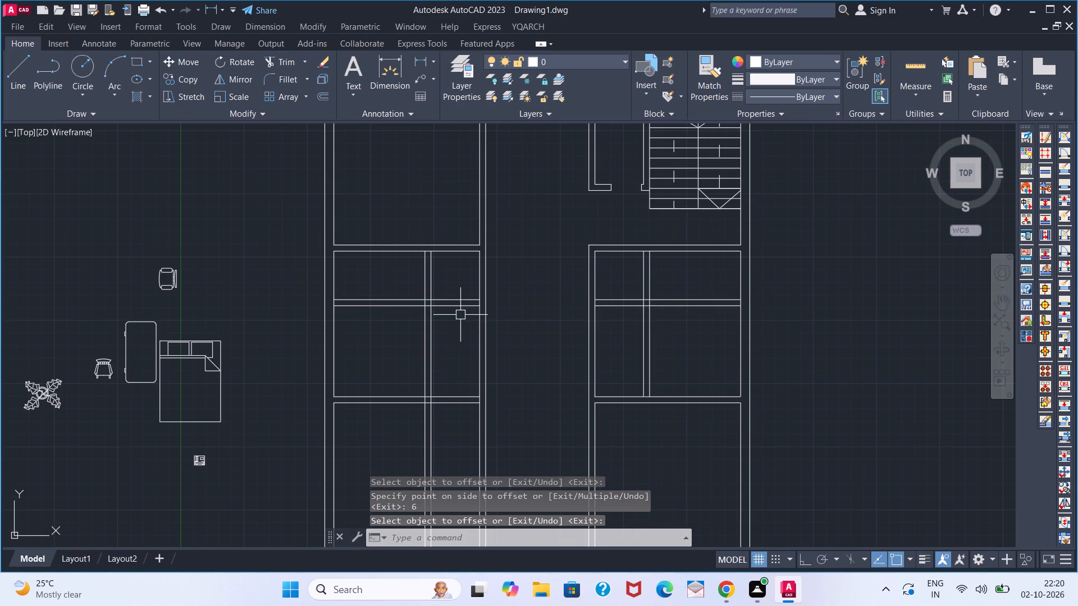
Trim the vertical partition lines inside the left room's crossing and remove the horizontal partition lines on its corridor side.
text(TR)
key(space)
scroll(429, 292, up, 2)
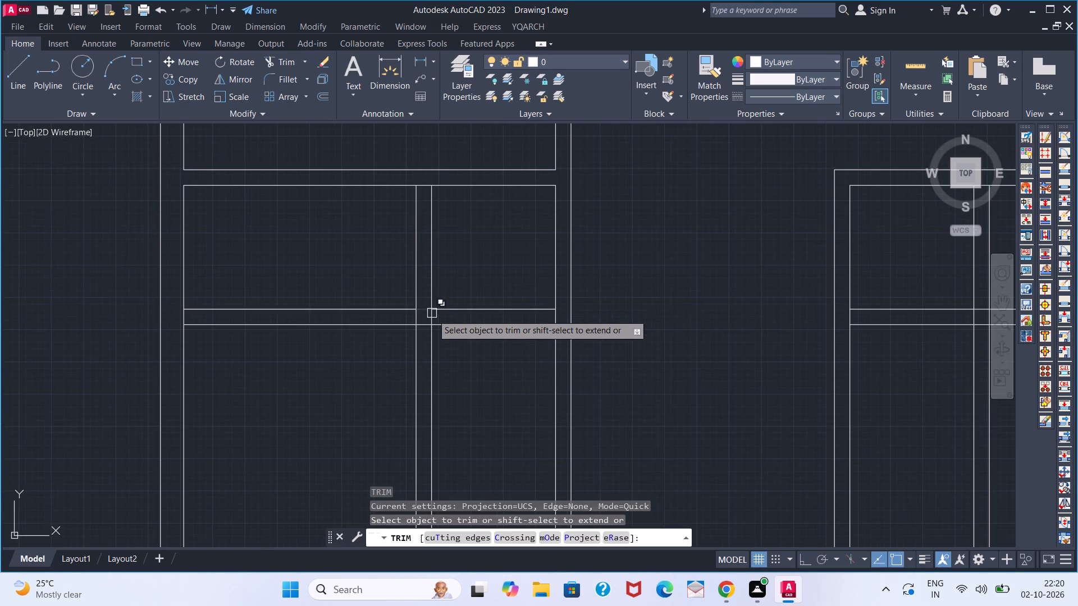
click(433, 315)
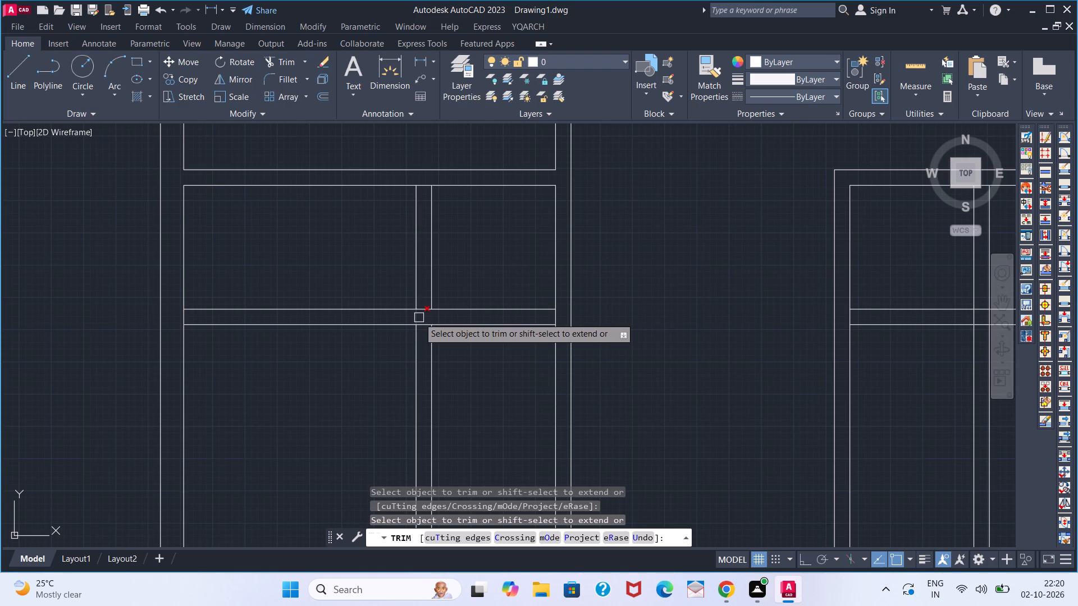
click(419, 318)
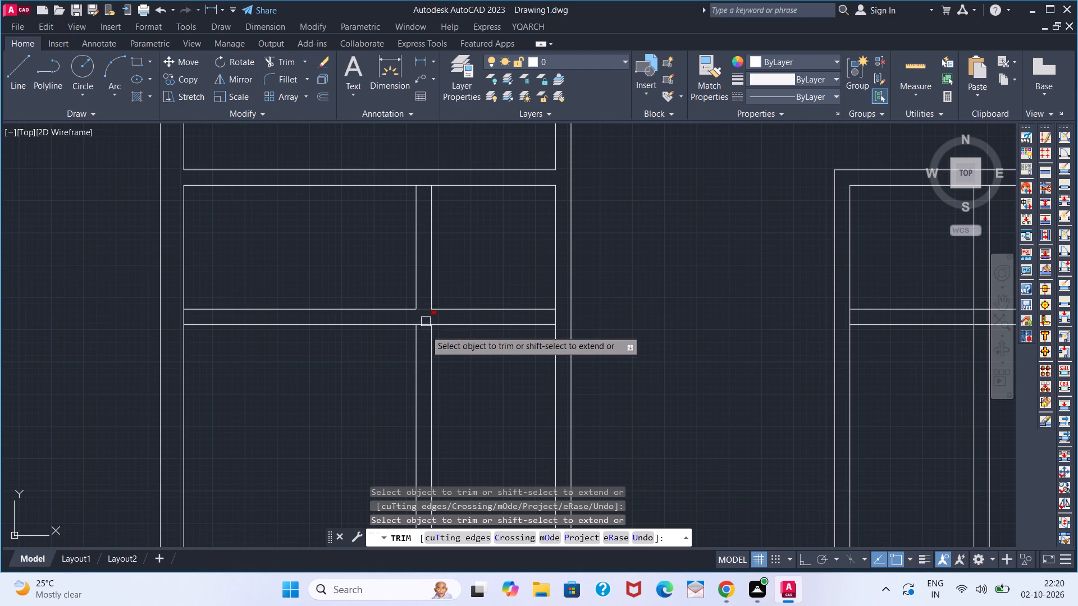
click(474, 295)
click(476, 349)
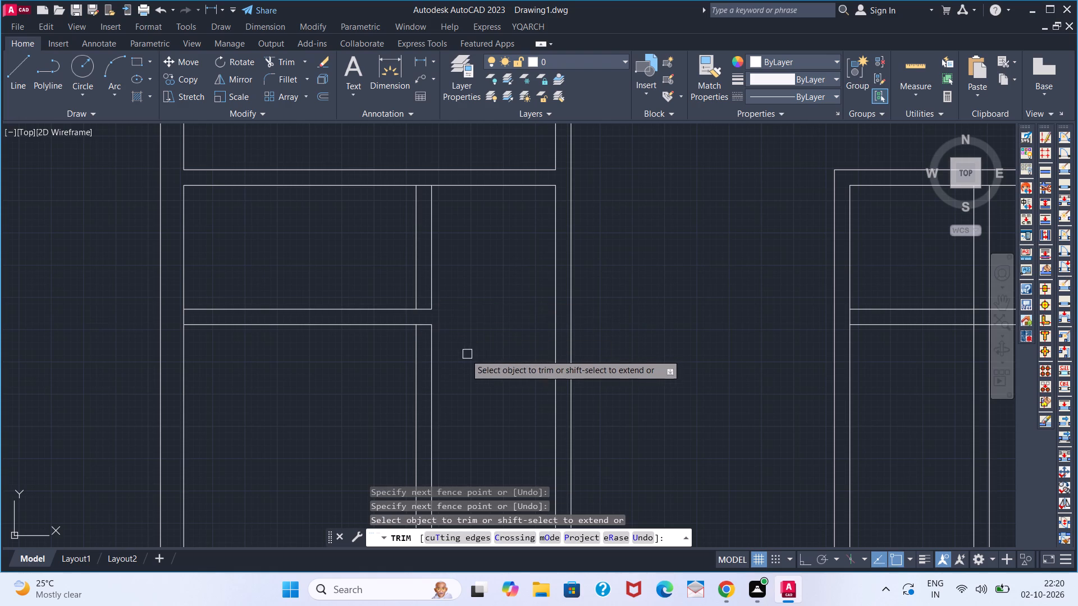
key(w)
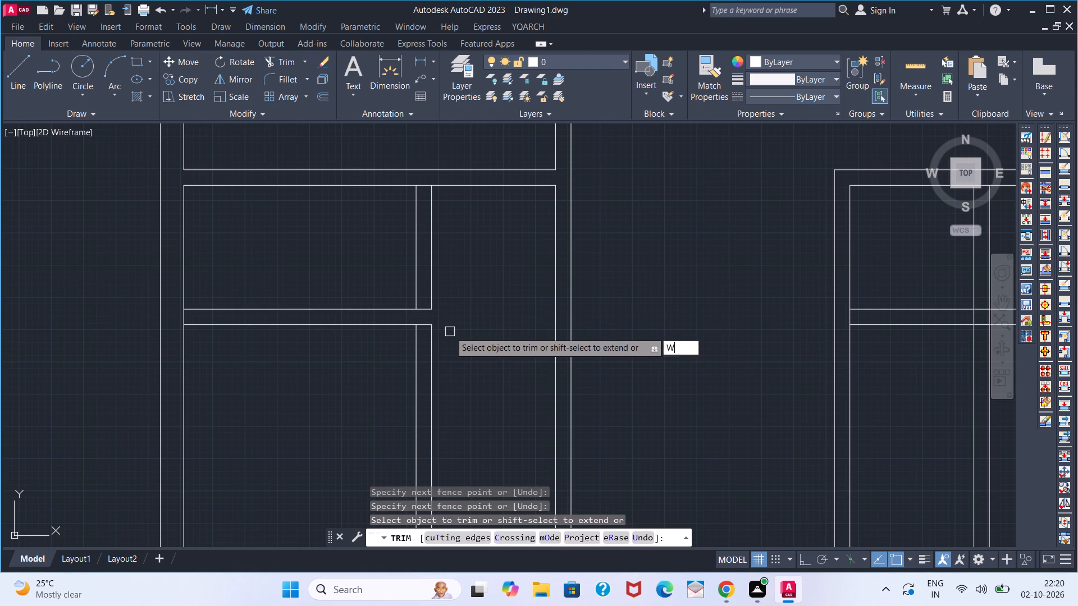
key(Escape)
key(Escape)
key(Escape)
Extend the left room's outer vertical partition line down to the lower horizontal partition line.
key(e)
text(X)
key(space)
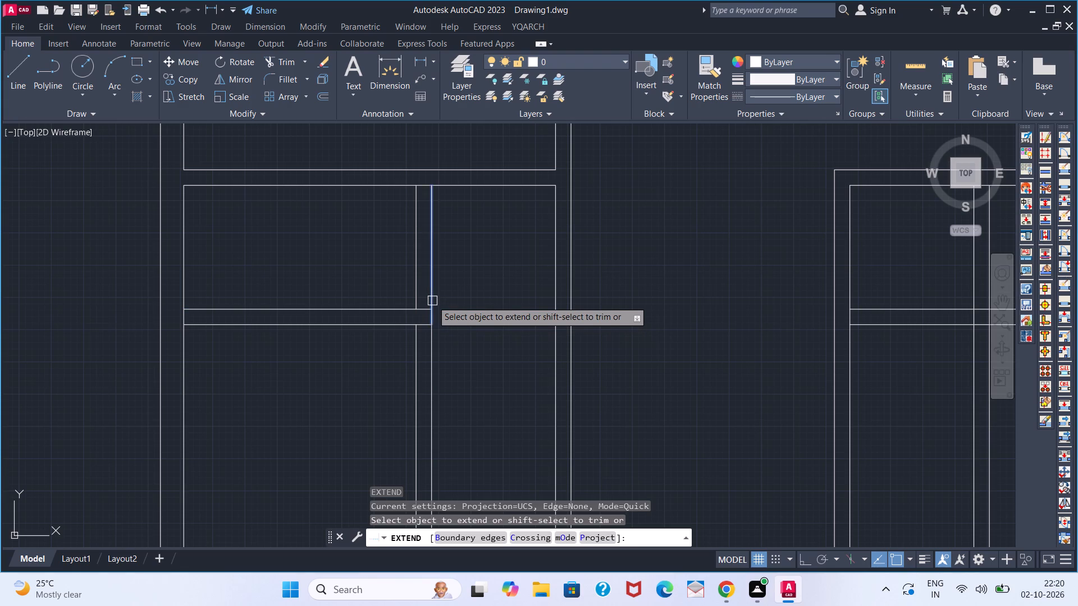
click(432, 301)
key(space)
Trim the left room's vertical partition lines below the horizontal partition and the leftover segment inside the corner, leaving an L-shaped partition.
text(TR)
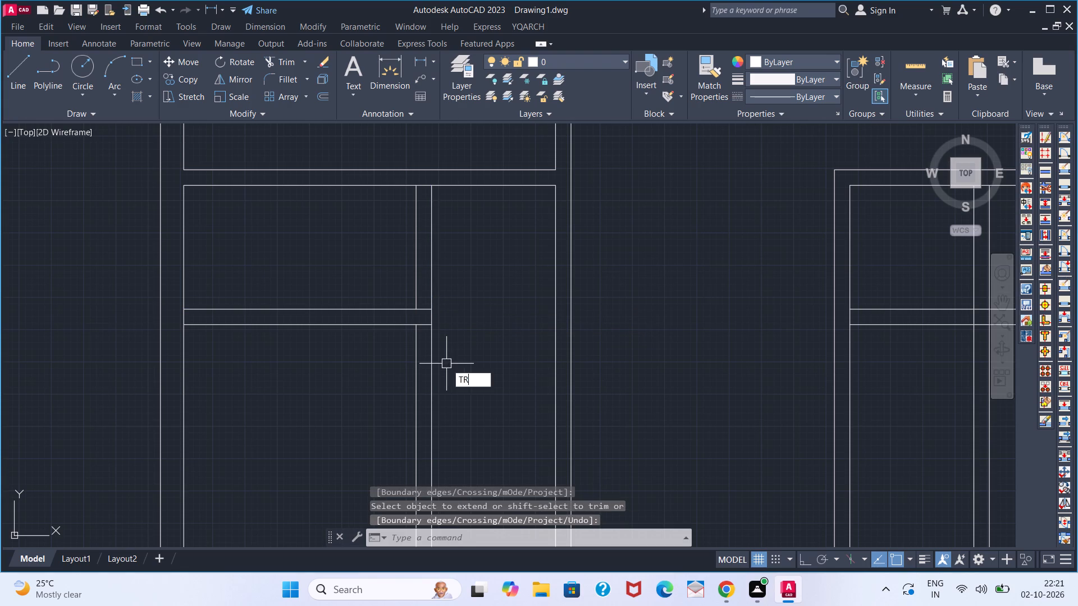
key(space)
click(446, 364)
click(400, 365)
key(space)
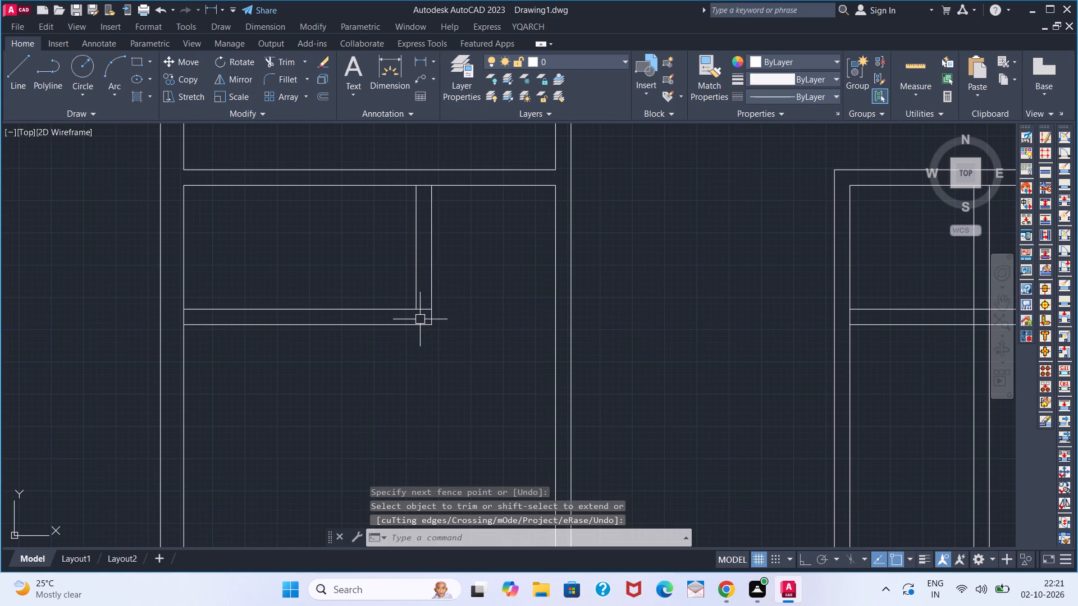
key(space)
scroll(422, 315, up, 1)
click(423, 306)
key(space)
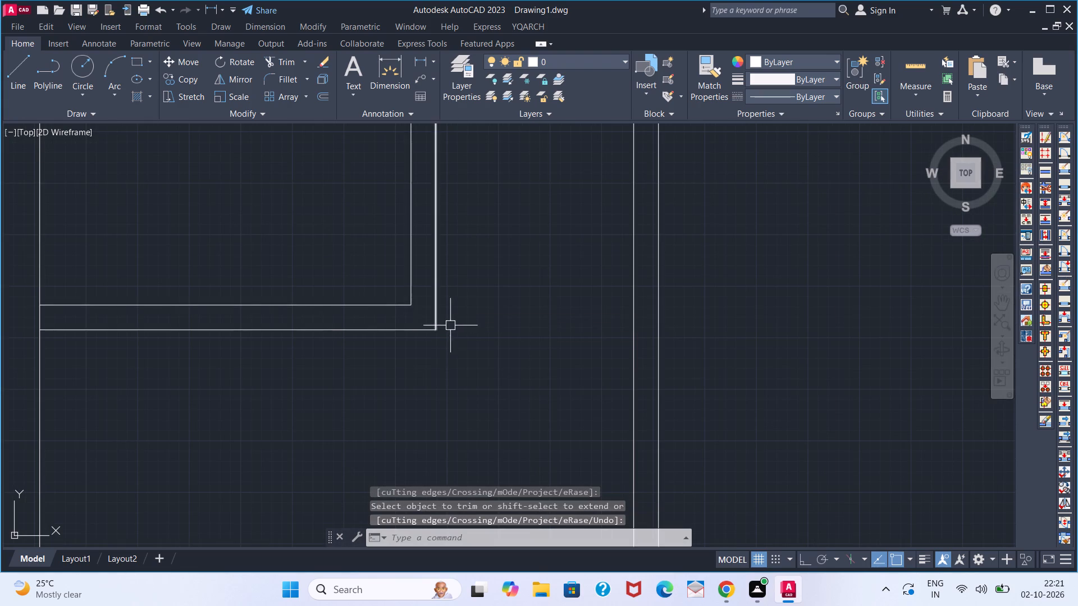
Trim both horizontal partition lines inside the right room's partition crossing, and undo the trim of the lower one.
scroll(469, 328, down, 2)
scroll(641, 344, down, 2)
middle_drag(632, 346, 495, 322)
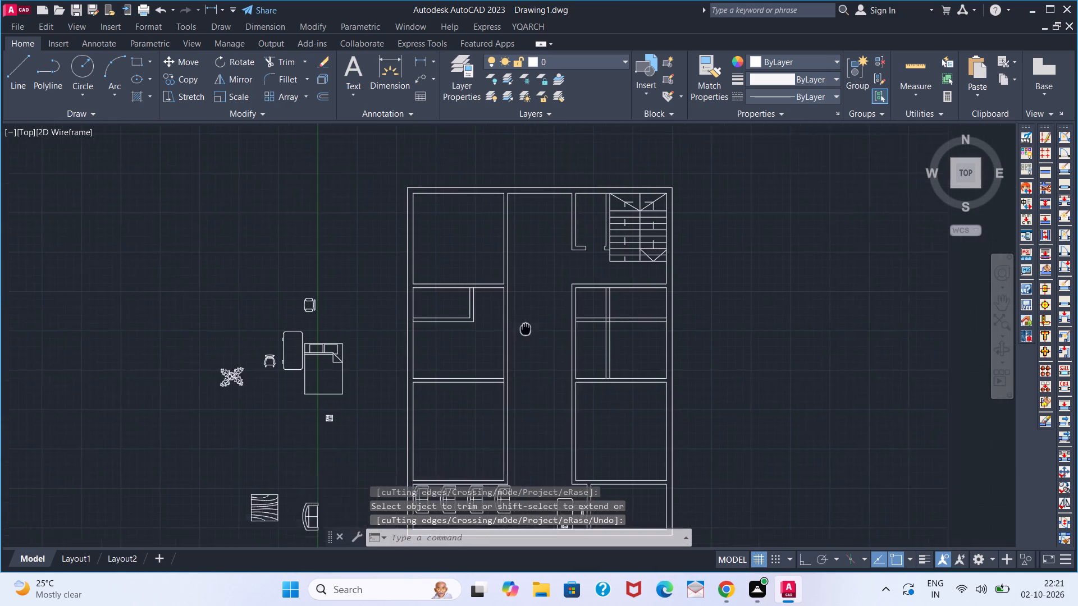
middle_drag(495, 322, 442, 321)
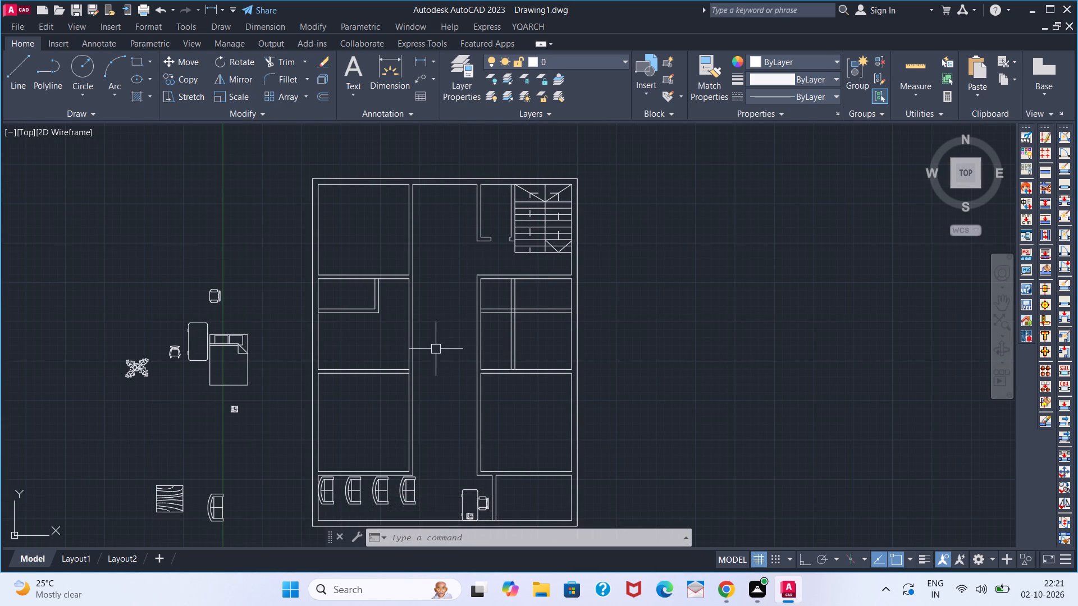
scroll(522, 306, up, 1)
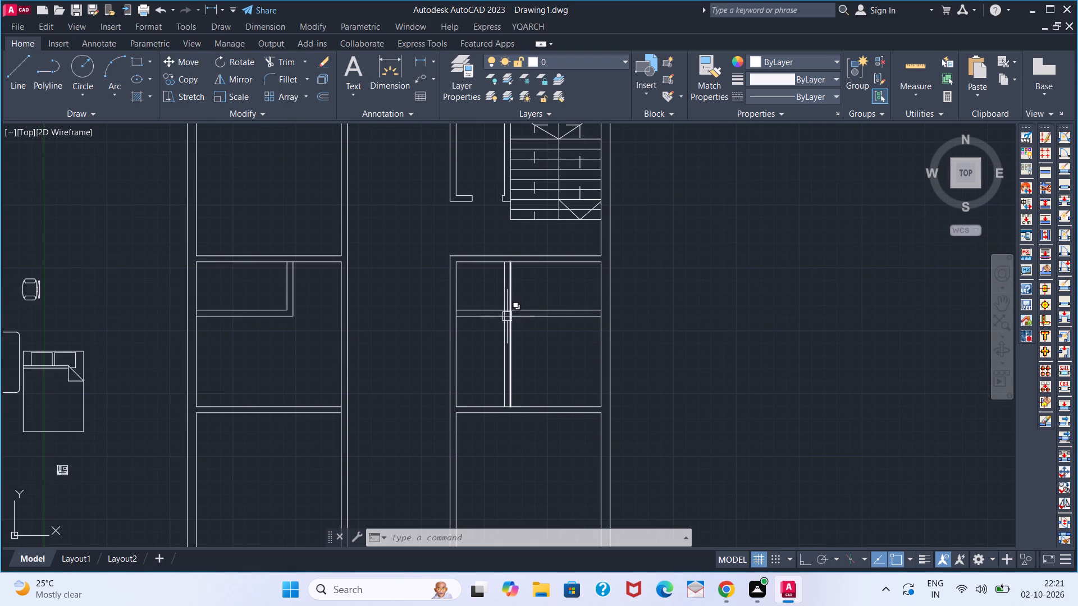
text(TR)
key(space)
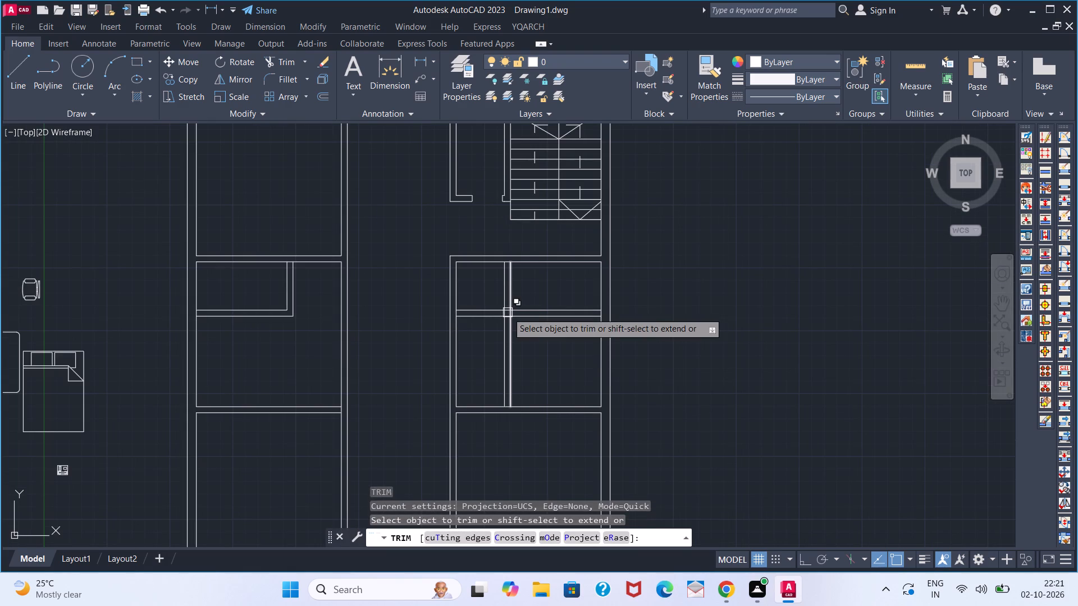
scroll(508, 313, up, 2)
scroll(510, 319, down, 2)
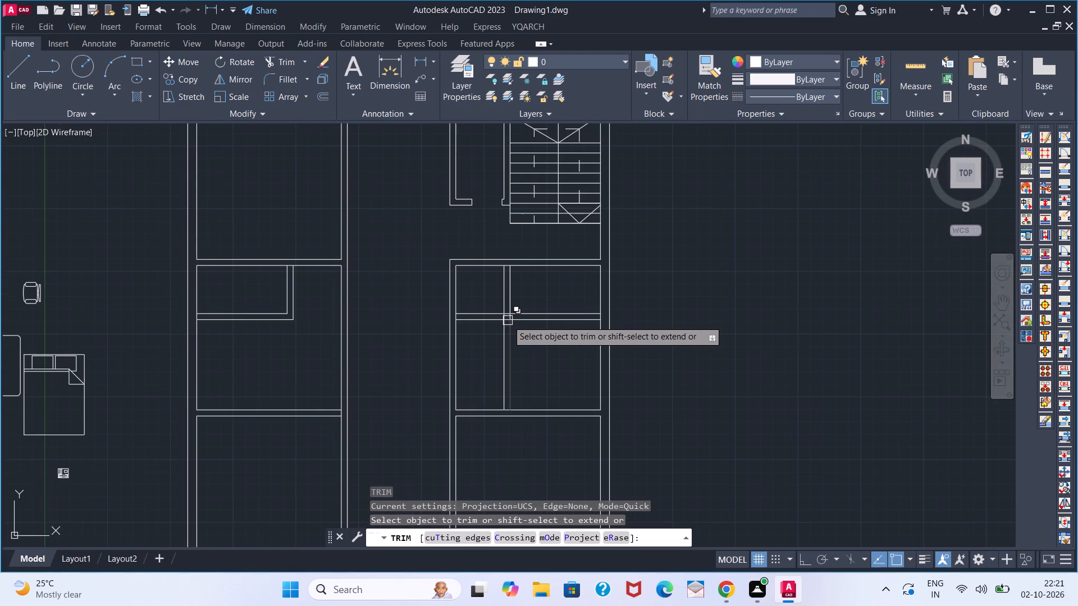
scroll(508, 319, up, 4)
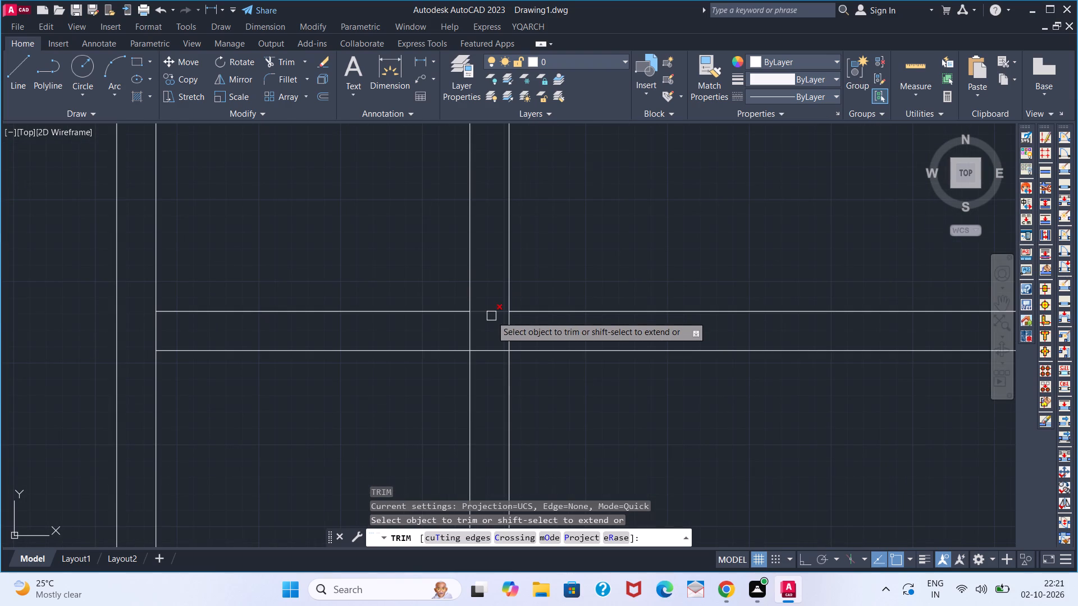
click(491, 314)
click(490, 351)
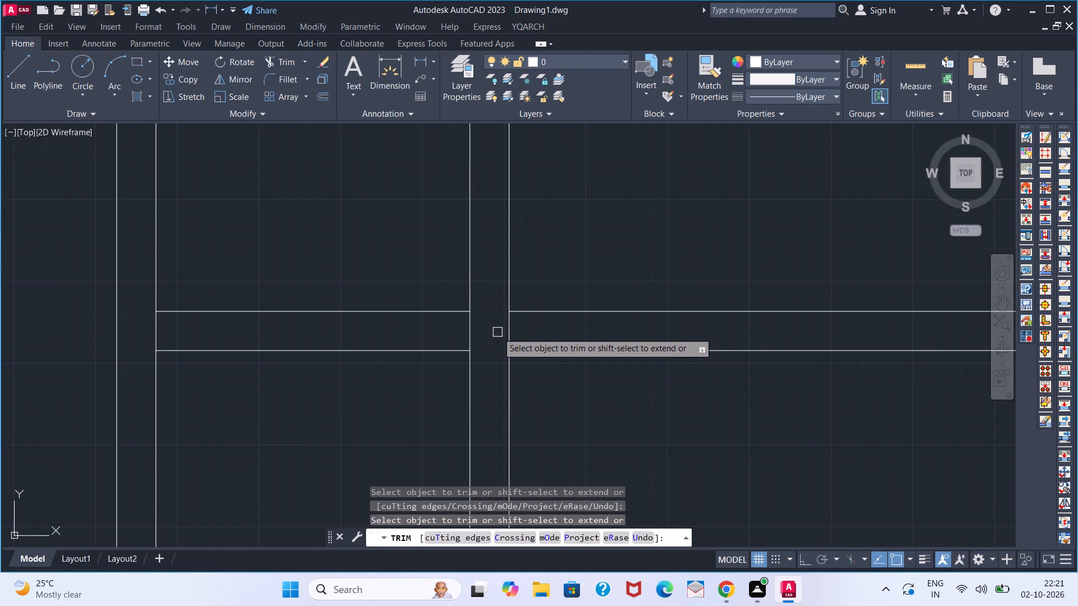
key(ctrl+z)
Trim the right room's vertical partition lines below the crossing, its corridor-side horizontals and the leftover corner segment, leaving an L-shaped partition.
scroll(497, 341, down, 2)
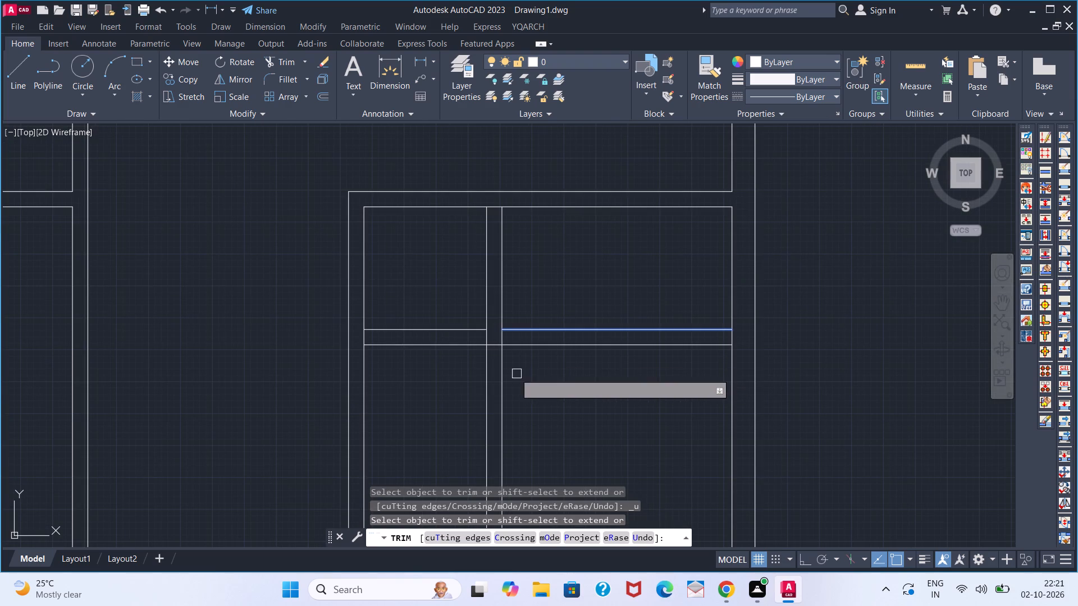
click(515, 373)
click(460, 374)
scroll(481, 336, up, 2)
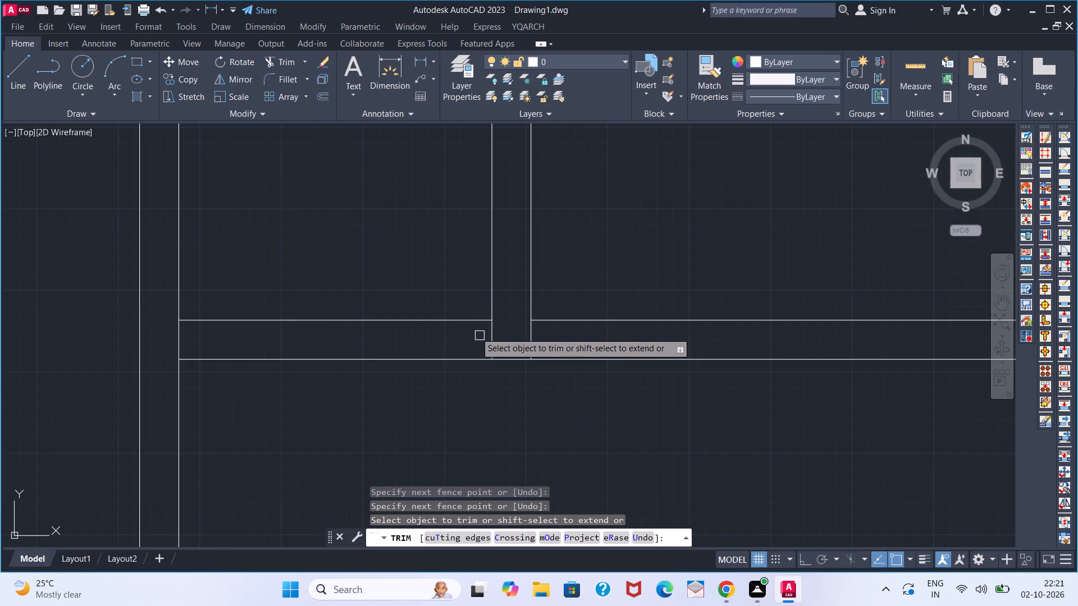
click(465, 304)
click(444, 395)
click(532, 342)
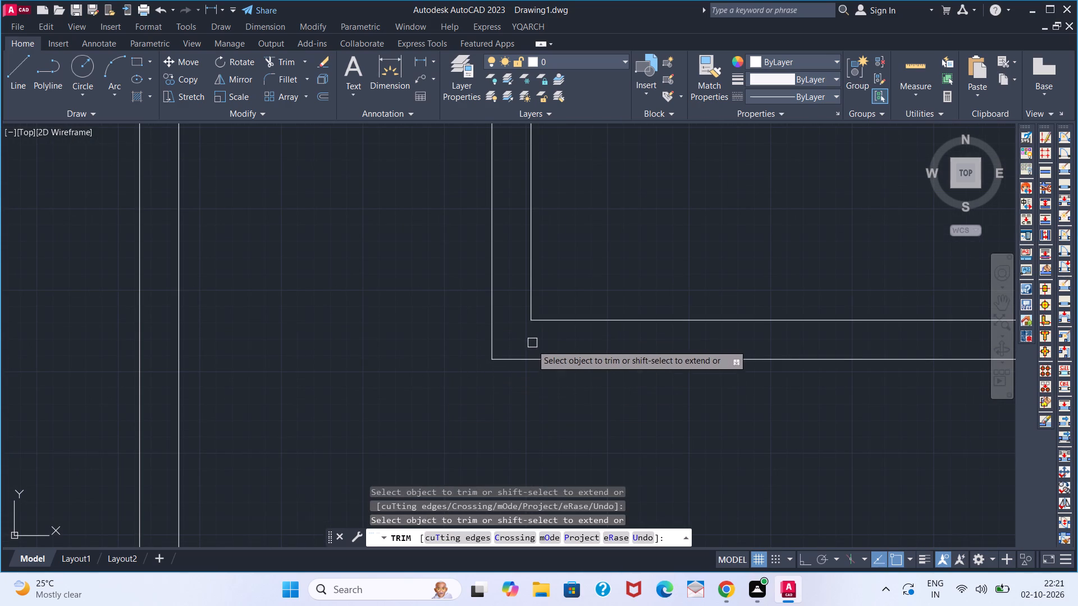
key(space)
Delete the spare wood-grain table block from the furniture beside the plan.
scroll(521, 377, down, 3)
scroll(462, 338, down, 1)
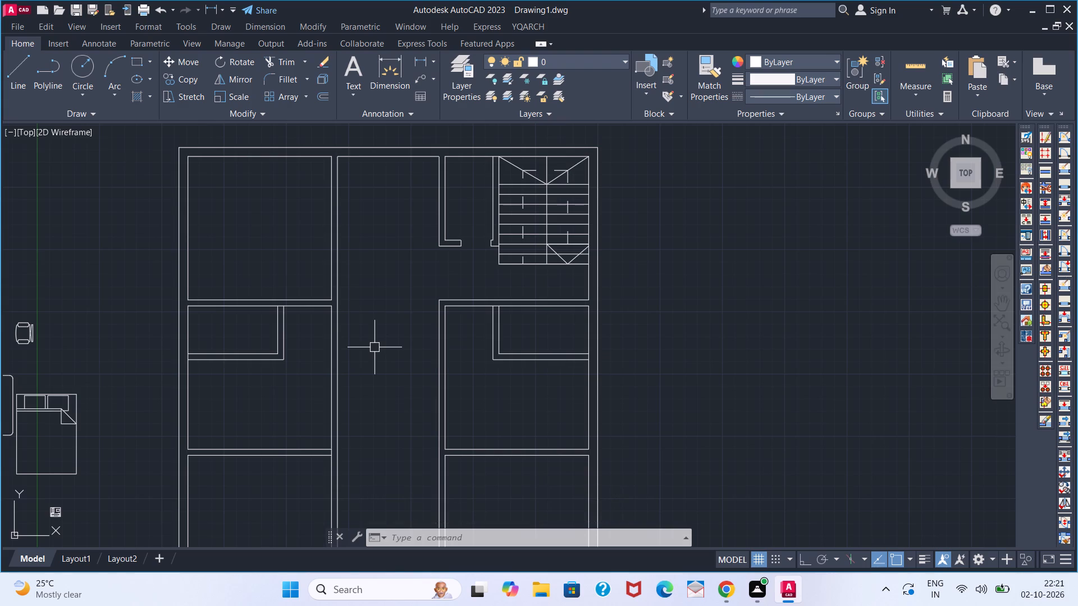
middle_drag(335, 346, 386, 228)
scroll(425, 314, down, 1)
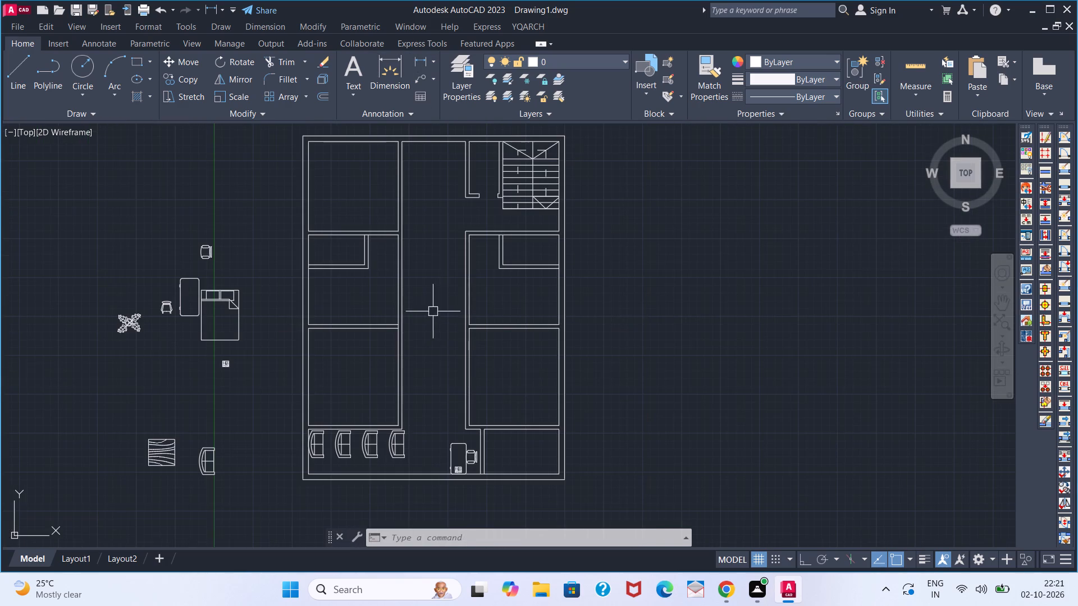
middle_drag(441, 296, 405, 322)
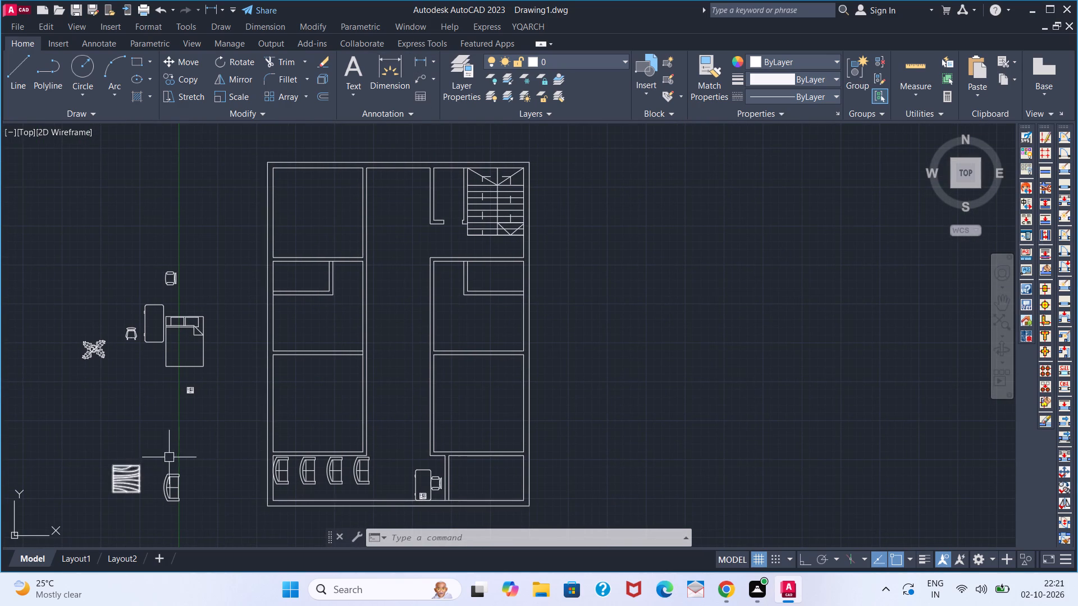
click(120, 488)
key(Delete)
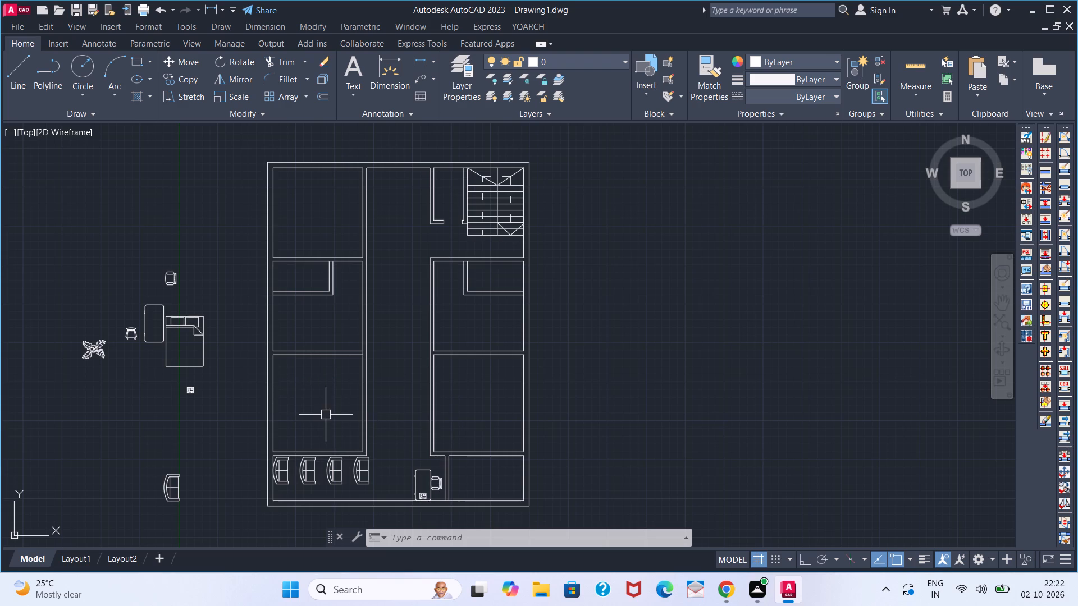
With Ortho on, draw a closed rectangle of lines 4' wide and 5'6" high between the bed block and the floor plan.
scroll(163, 370, up, 2)
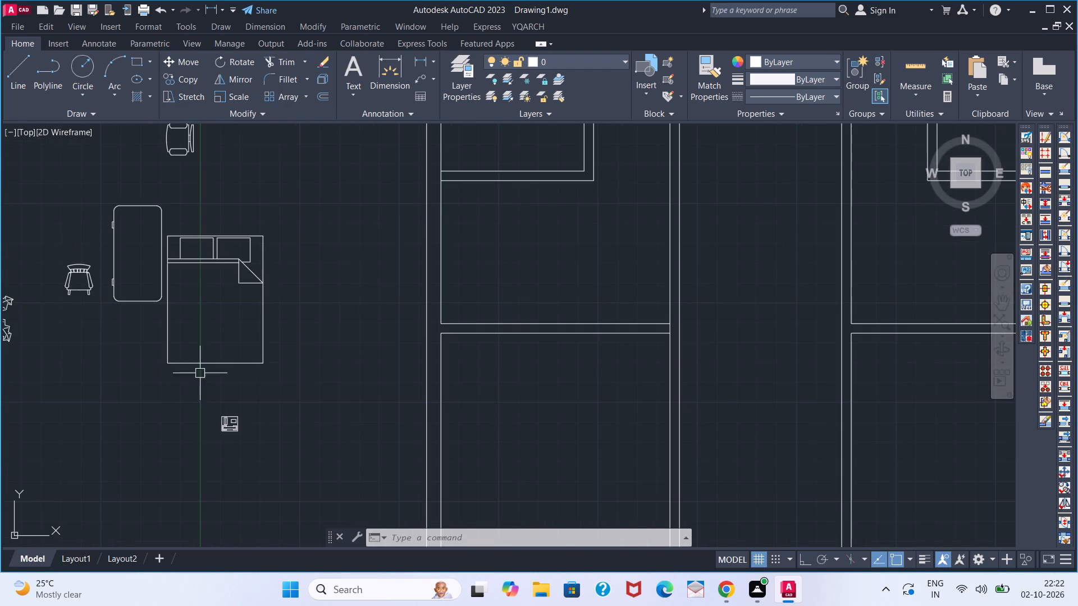
key(l)
key(Return)
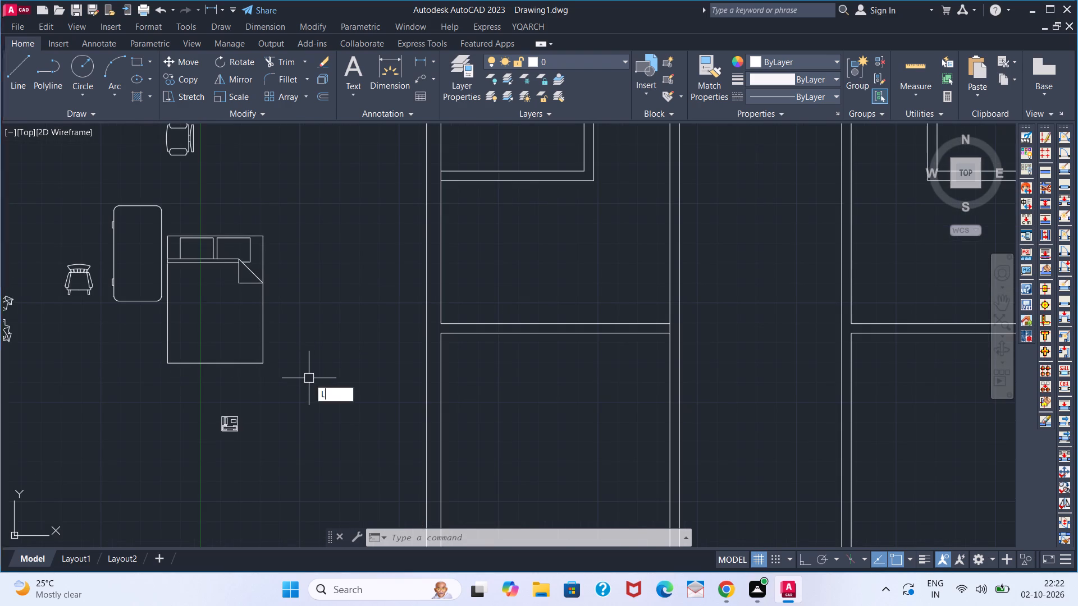
click(307, 379)
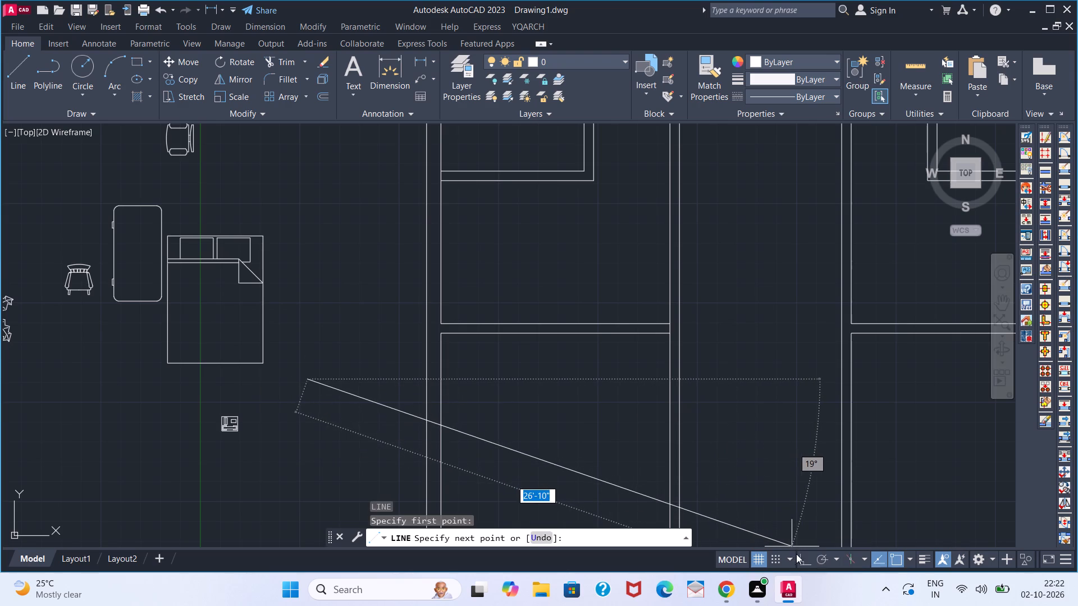
click(806, 562)
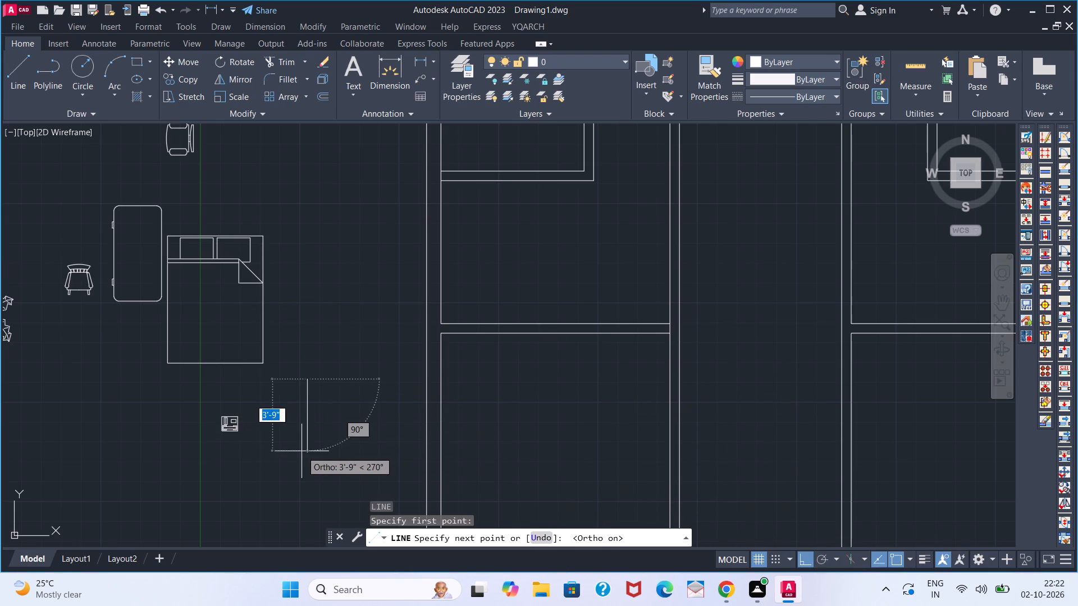
text(5'6)
key(Return)
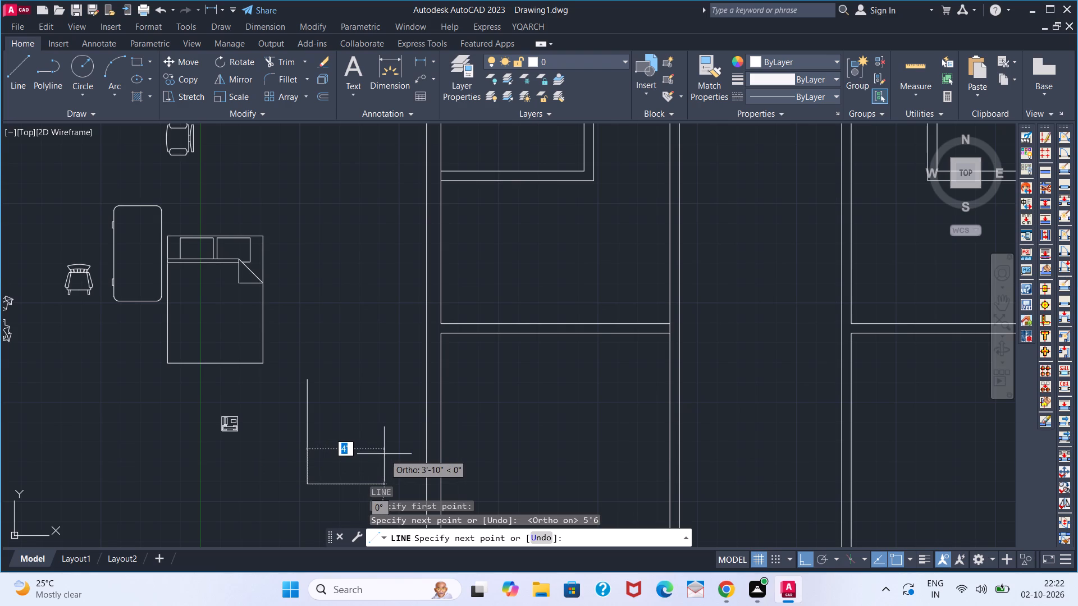
text(4')
key(Return)
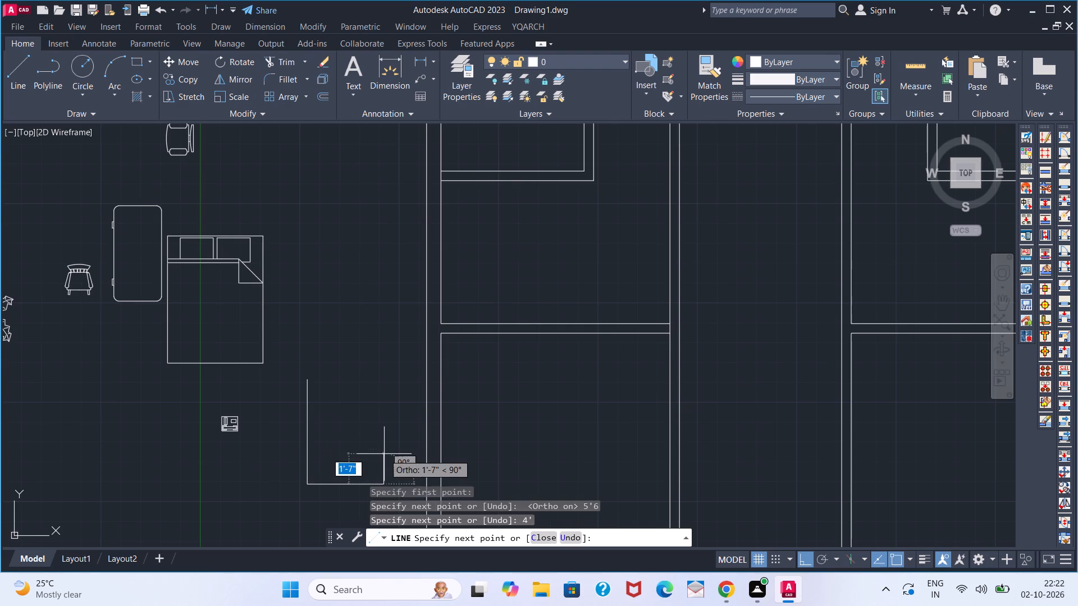
click(353, 384)
click(306, 382)
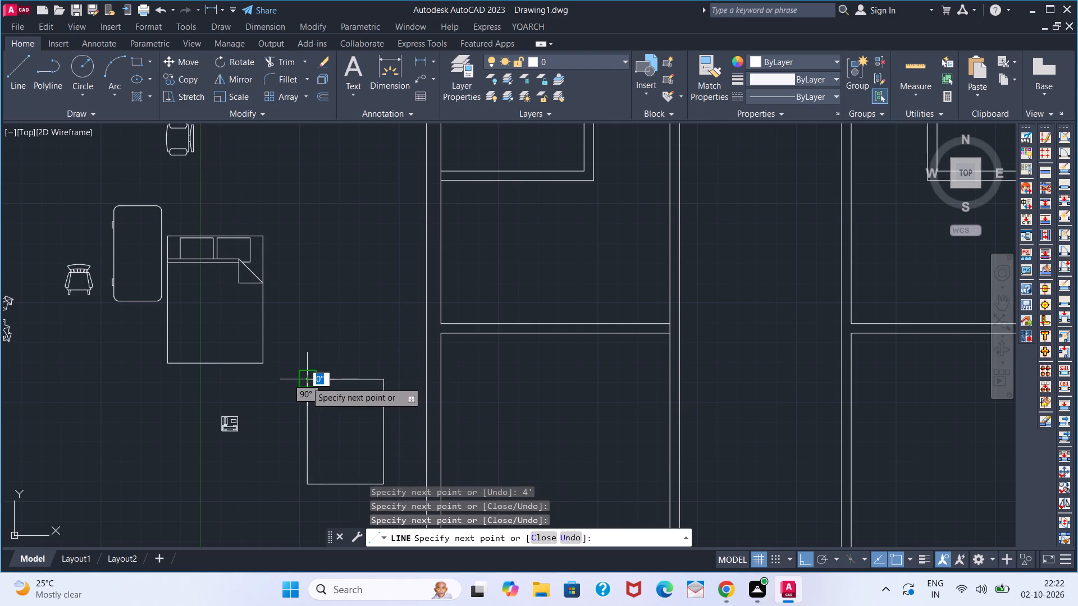
key(space)
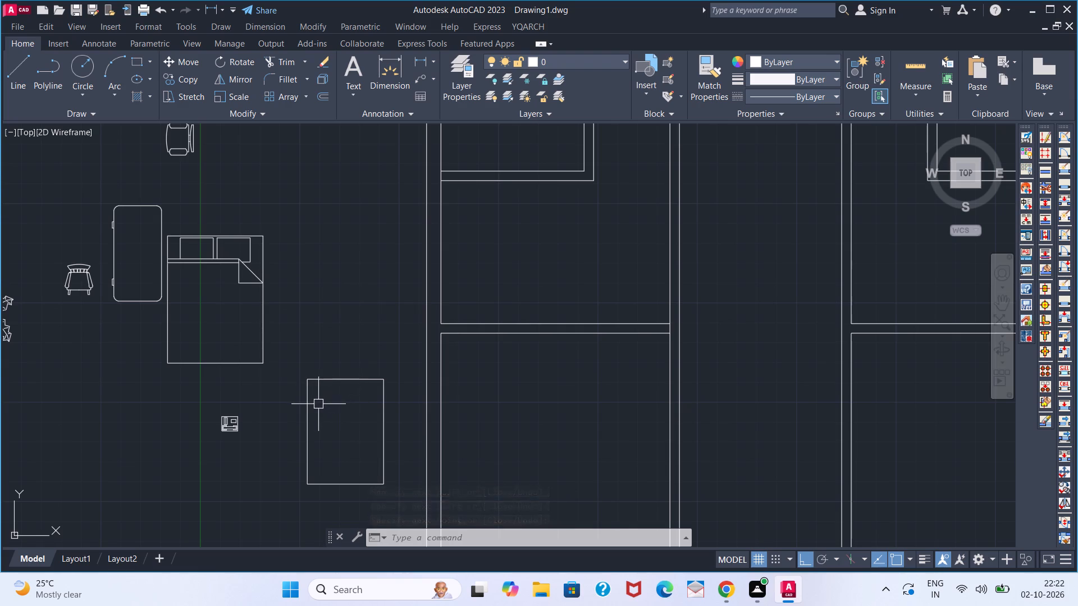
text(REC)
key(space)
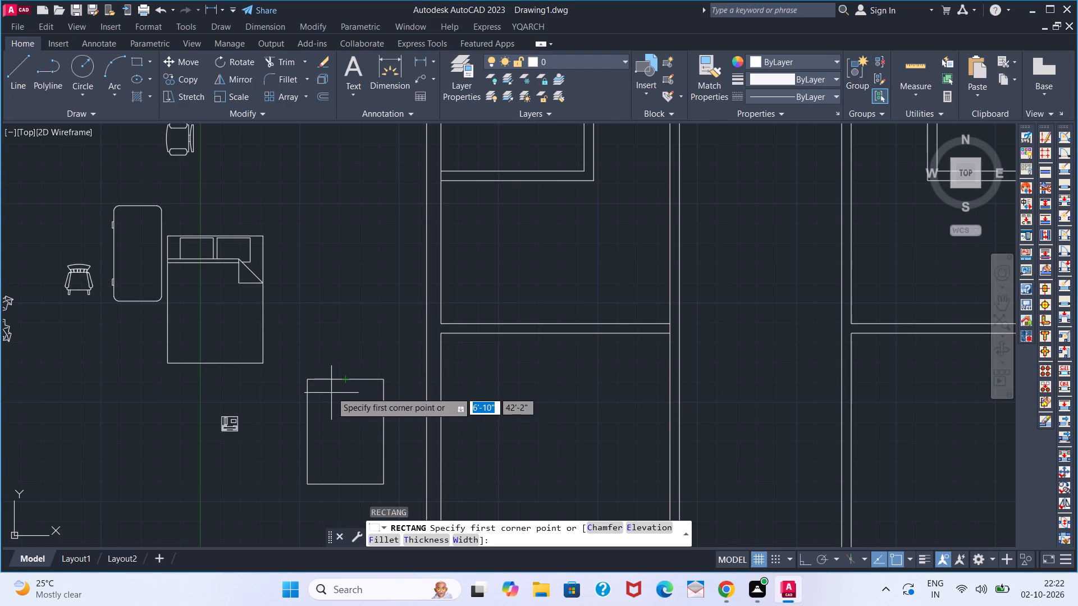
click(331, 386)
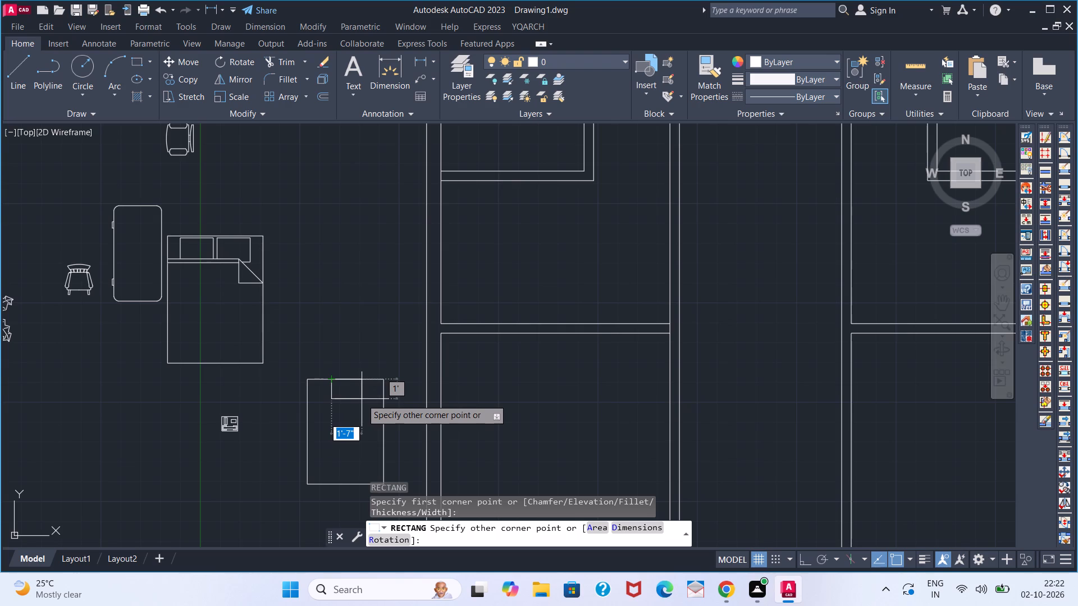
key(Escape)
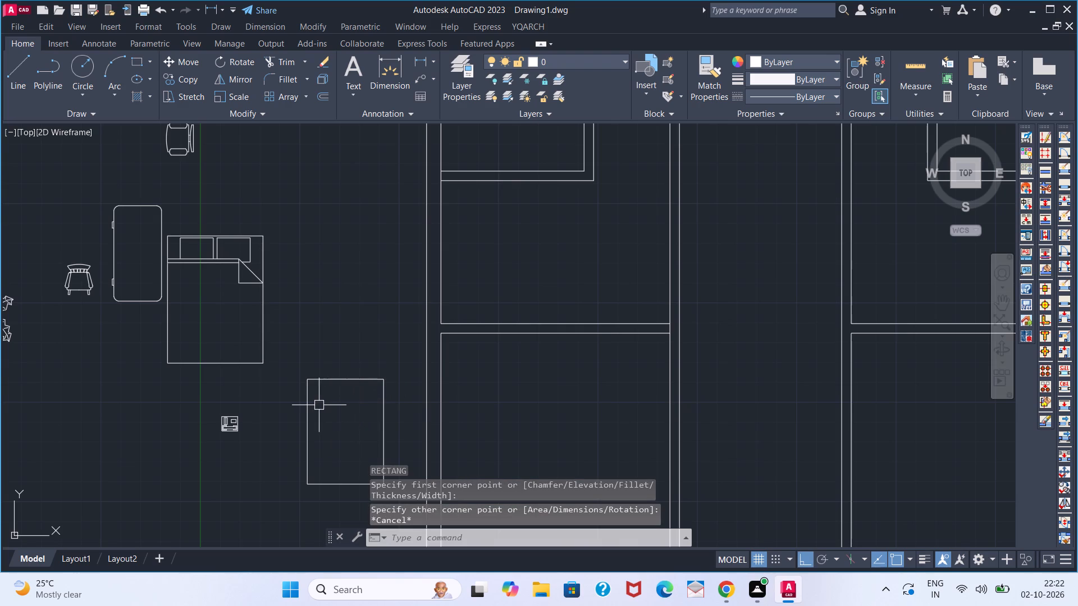
Offset both vertical sides of the new rectangle 1' inward.
key(o)
key(Return)
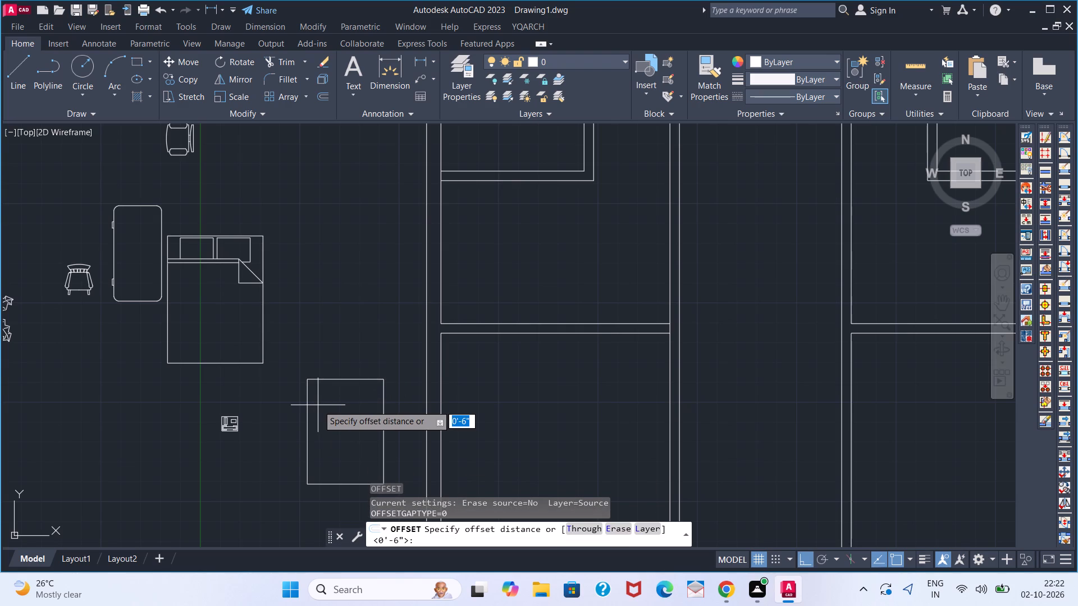
key(1)
key(apostrophe)
key(Return)
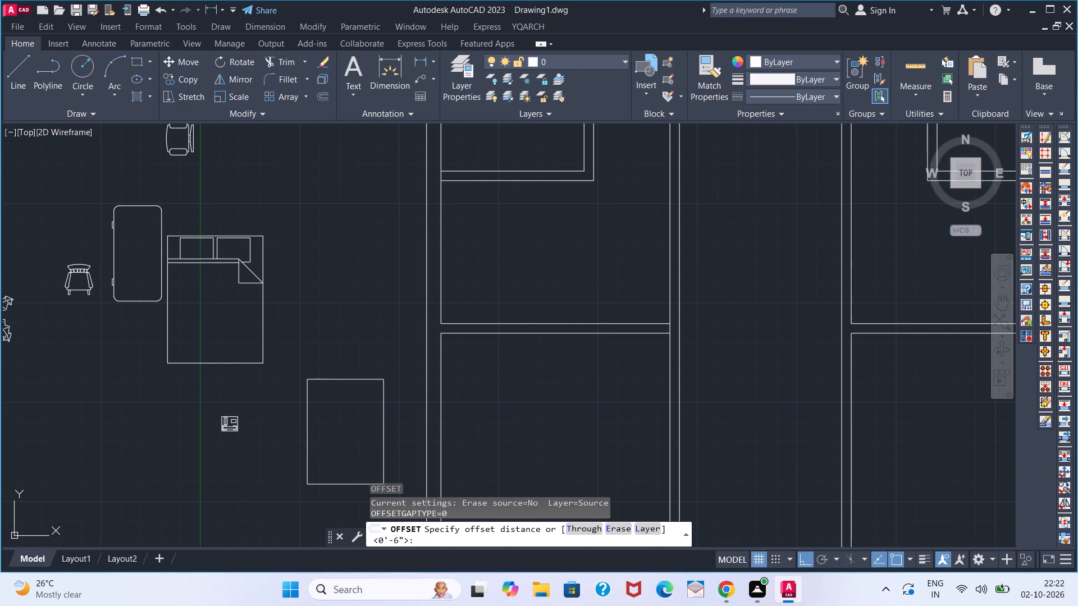
click(310, 406)
click(342, 406)
click(384, 414)
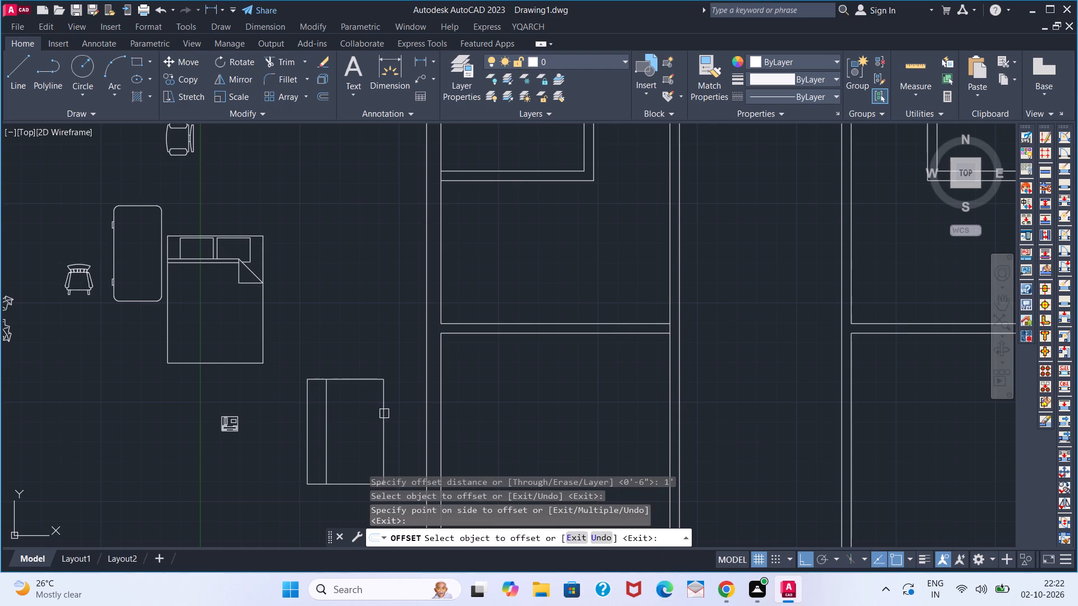
click(363, 414)
key(Return)
Offset the new rectangle's top edge 1' downward.
key(space)
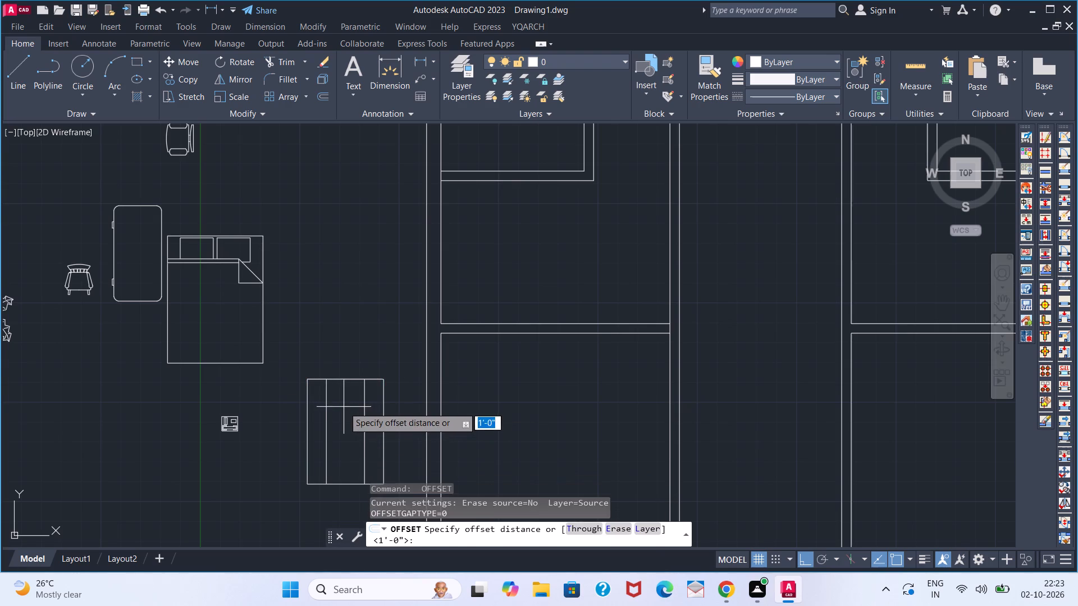
key(space)
key(o)
key(Return)
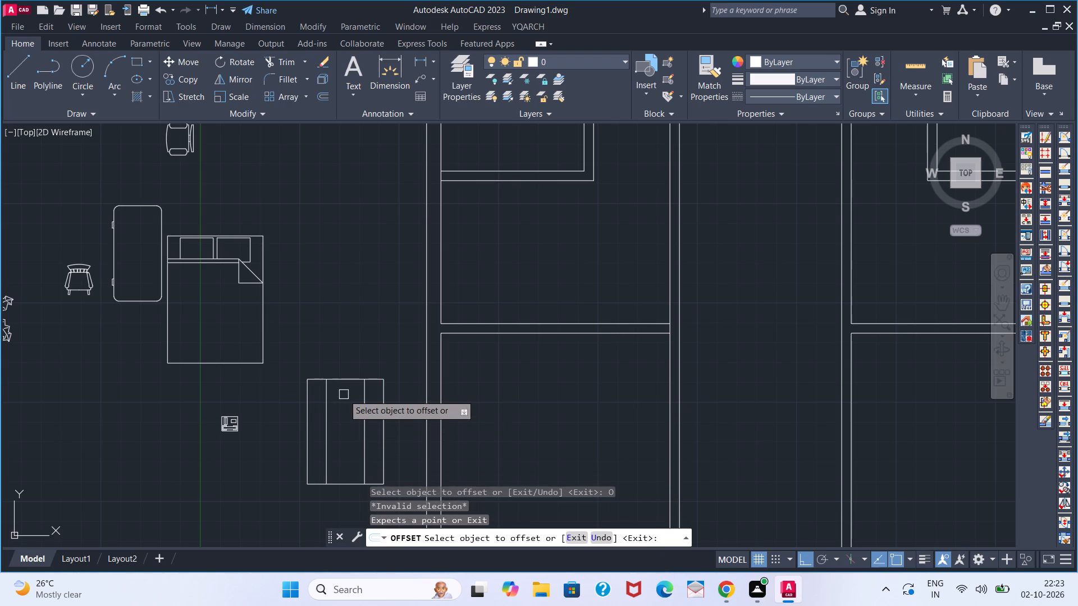
text(1')
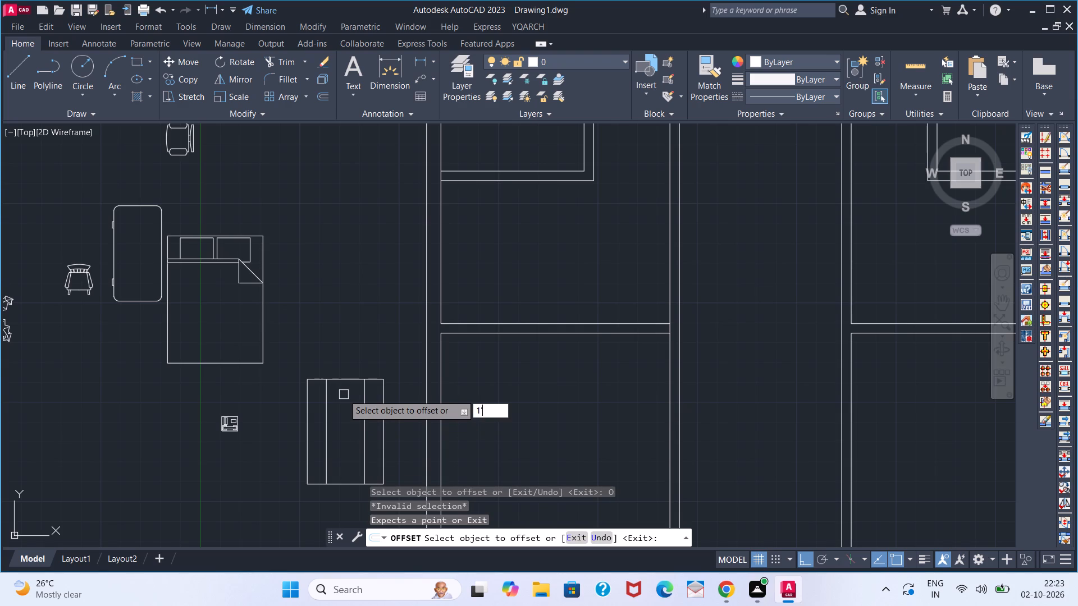
key(BackSpace)
key(BackSpace)
key(2)
key(apostrophe)
key(Return)
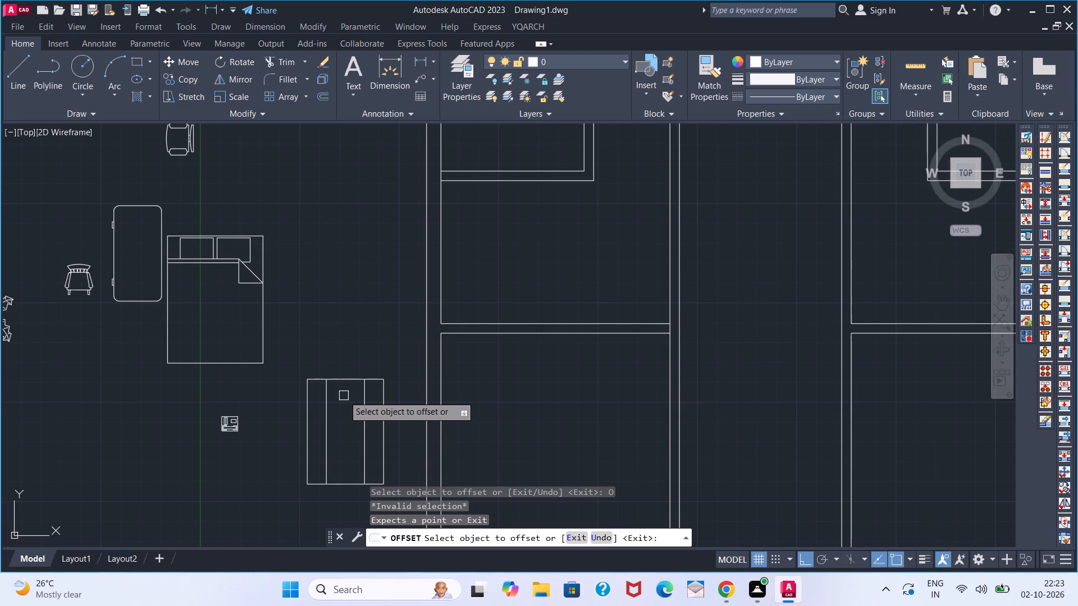
click(345, 387)
click(346, 382)
click(346, 412)
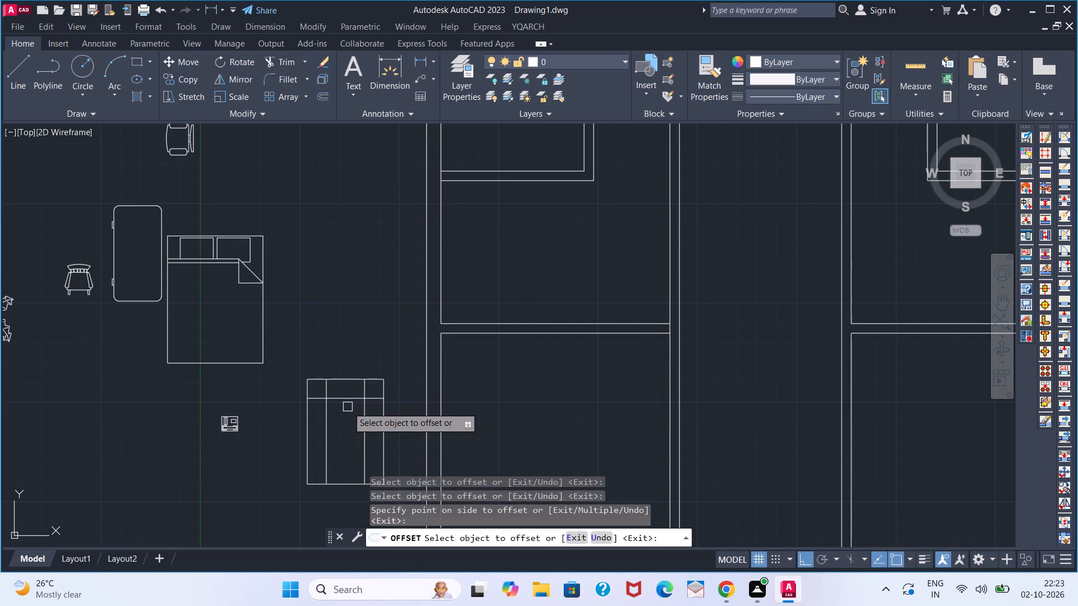
key(space)
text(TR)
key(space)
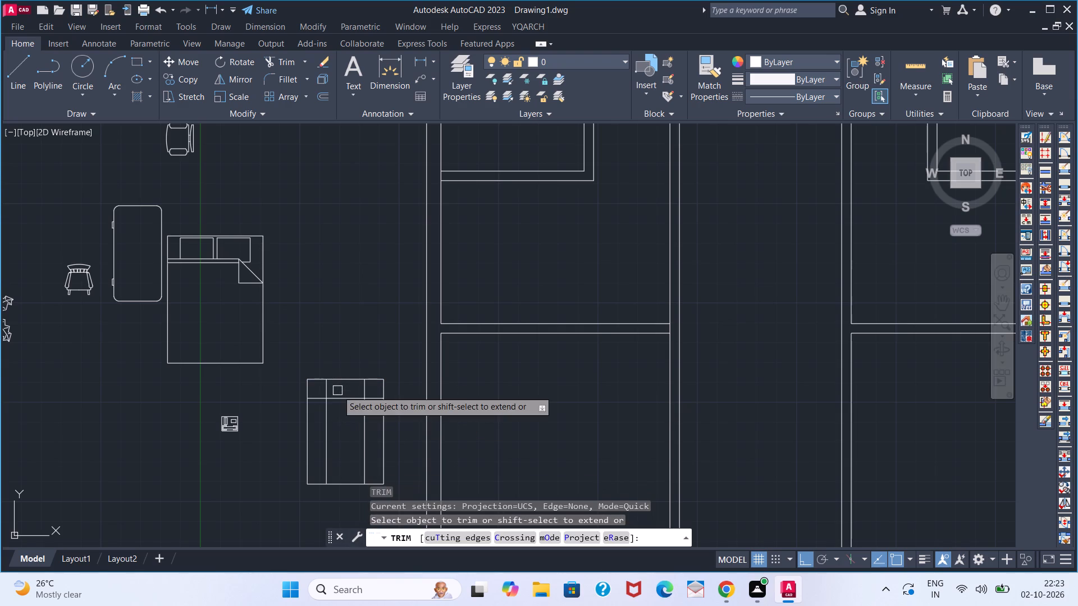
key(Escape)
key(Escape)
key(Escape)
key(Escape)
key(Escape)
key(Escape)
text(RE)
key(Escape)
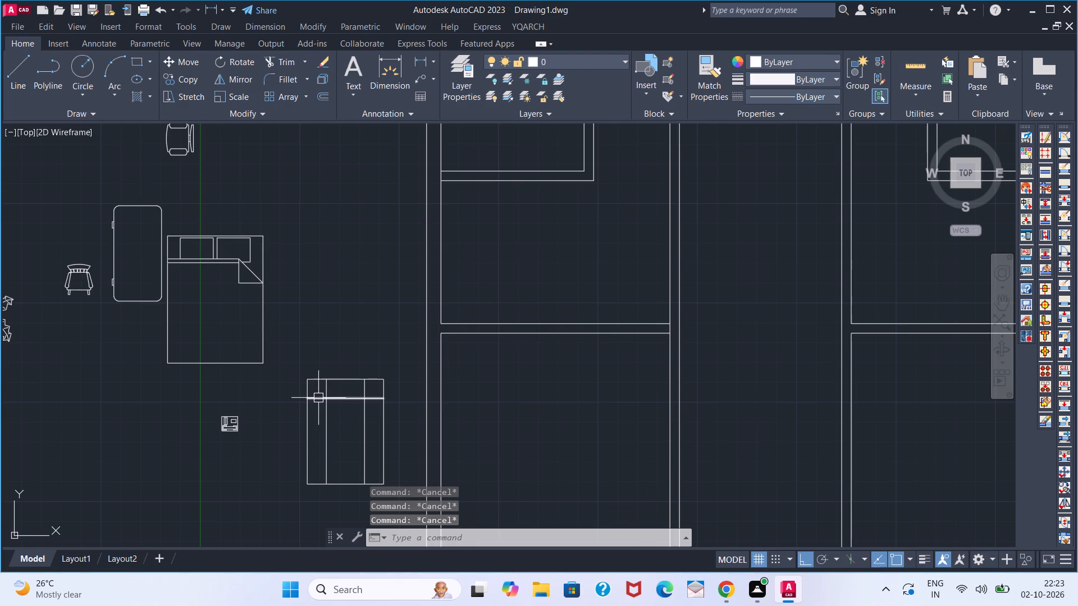
Trim the offset lines inside the new bed rectangle to leave a pillow outline 2' wide and 1' deep at its top edge.
text(TR)
key(space)
click(318, 398)
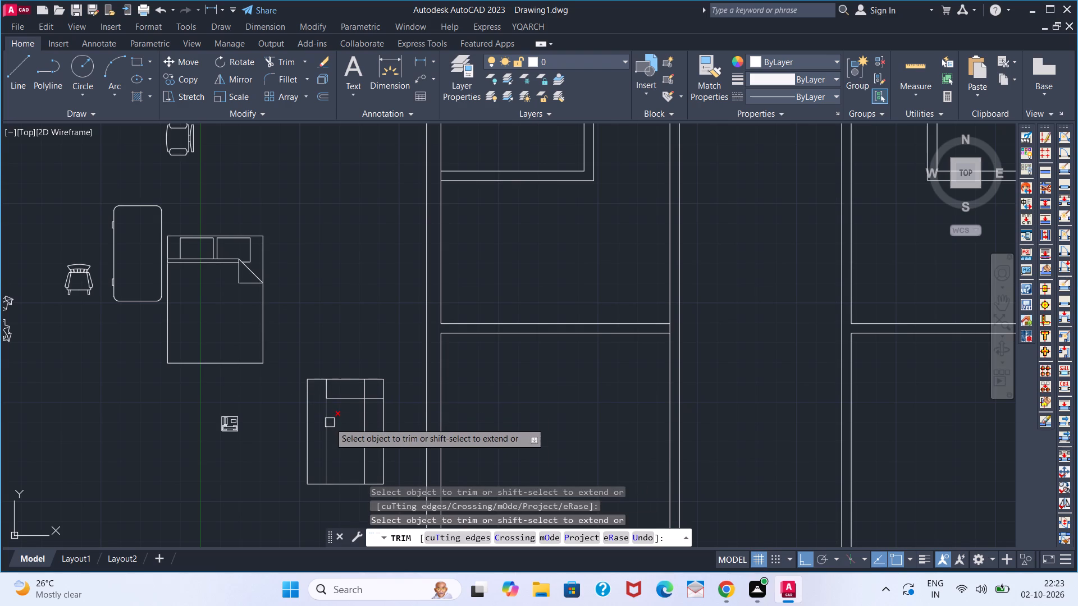
click(330, 423)
click(363, 422)
click(375, 397)
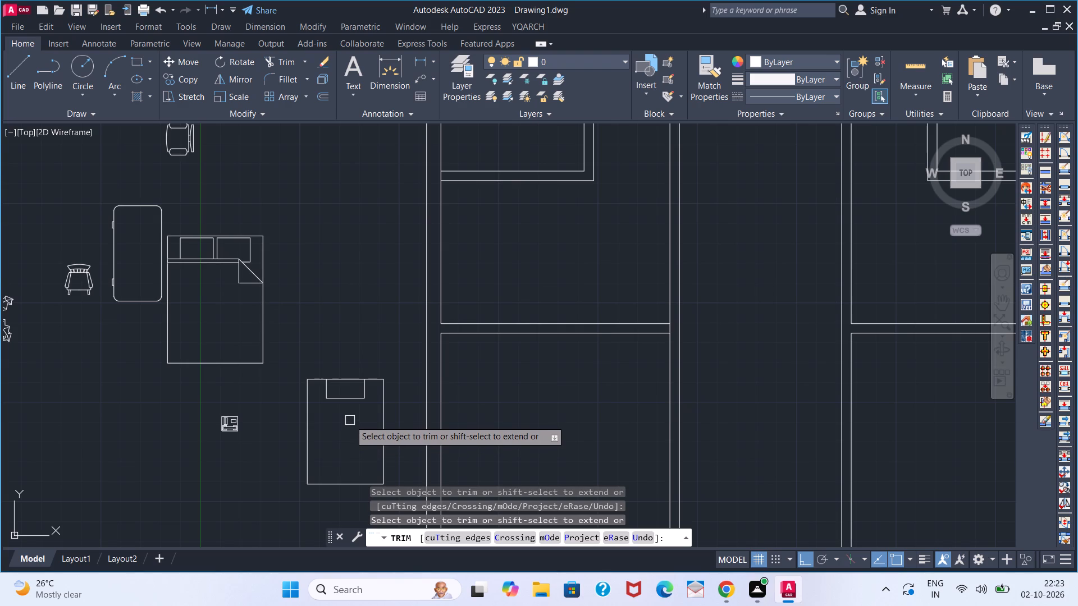
key(space)
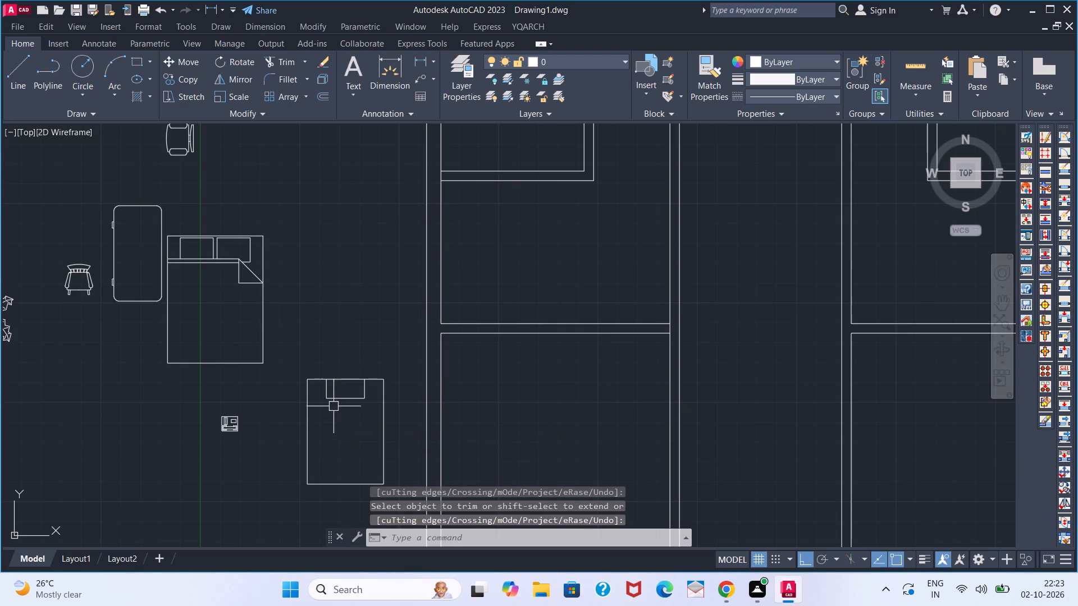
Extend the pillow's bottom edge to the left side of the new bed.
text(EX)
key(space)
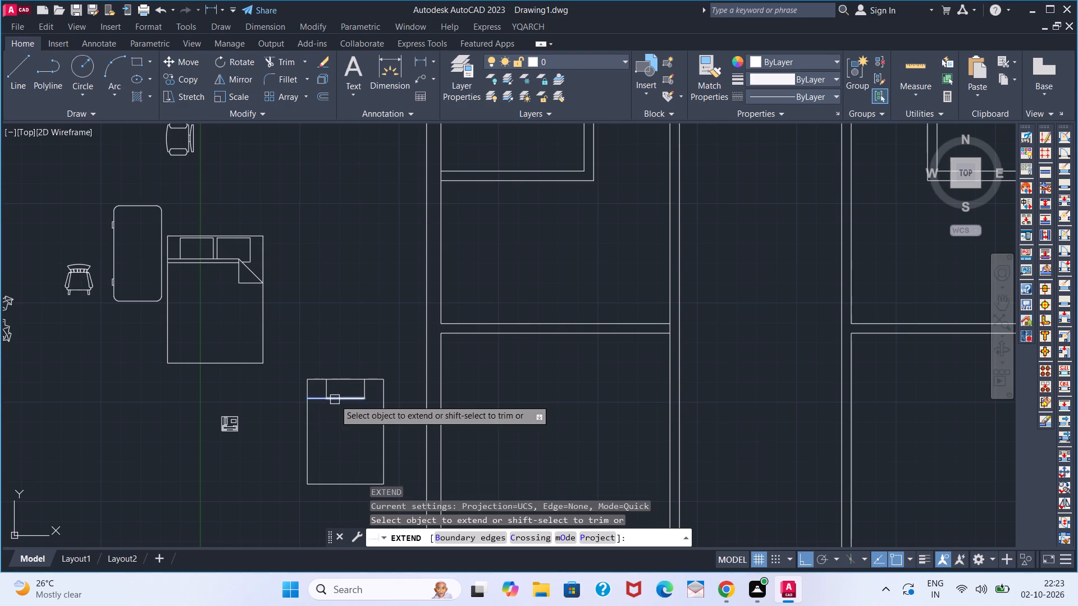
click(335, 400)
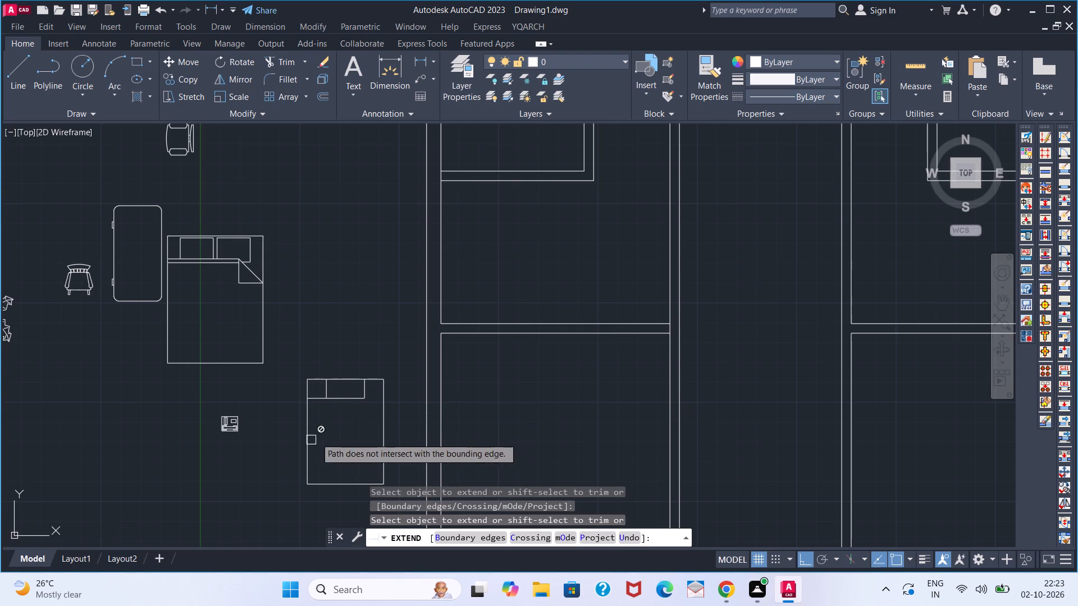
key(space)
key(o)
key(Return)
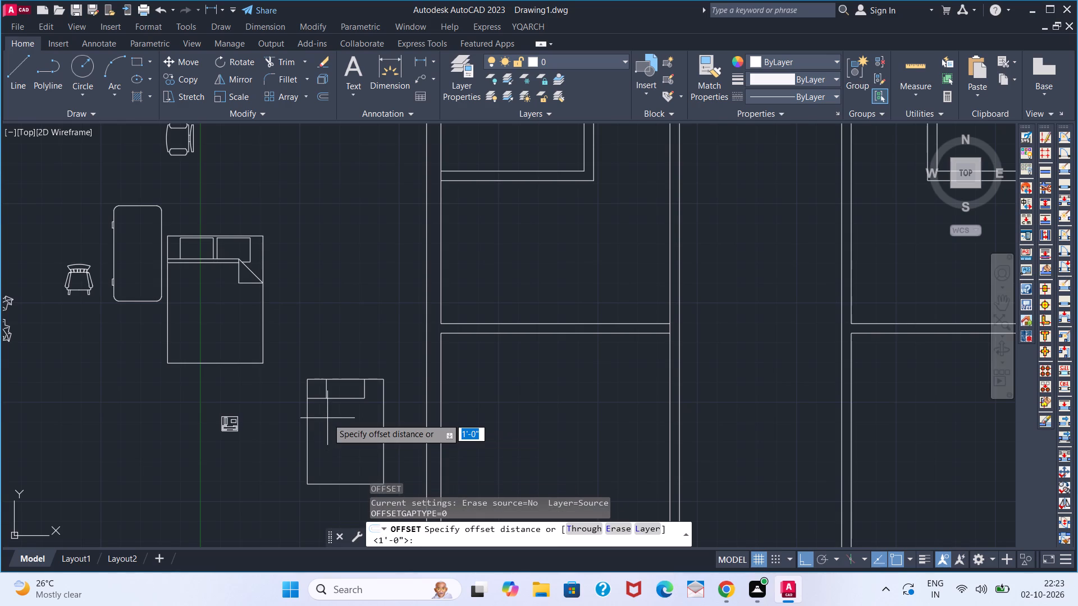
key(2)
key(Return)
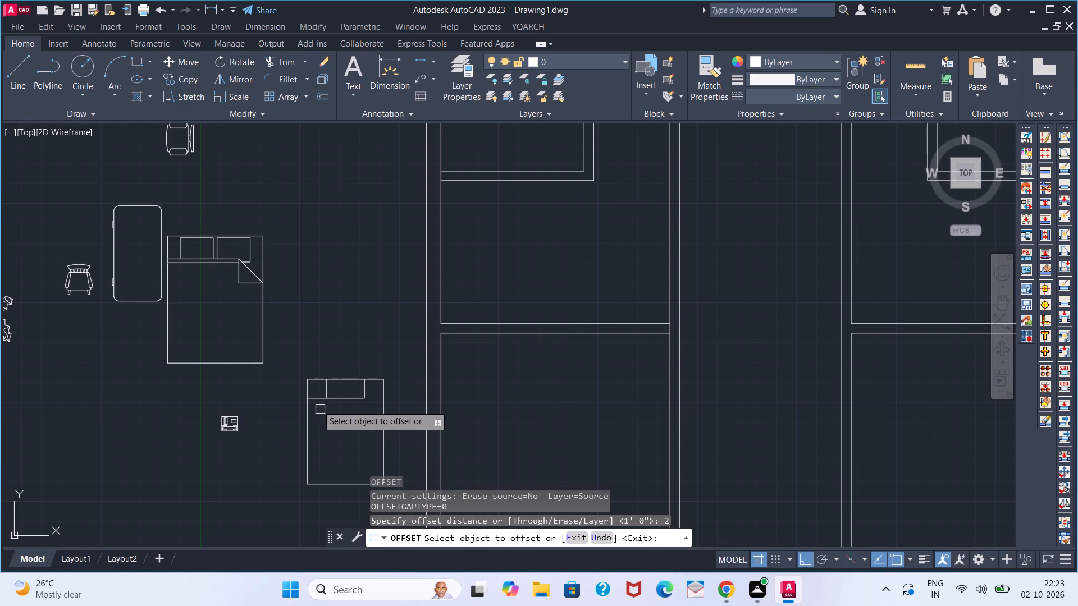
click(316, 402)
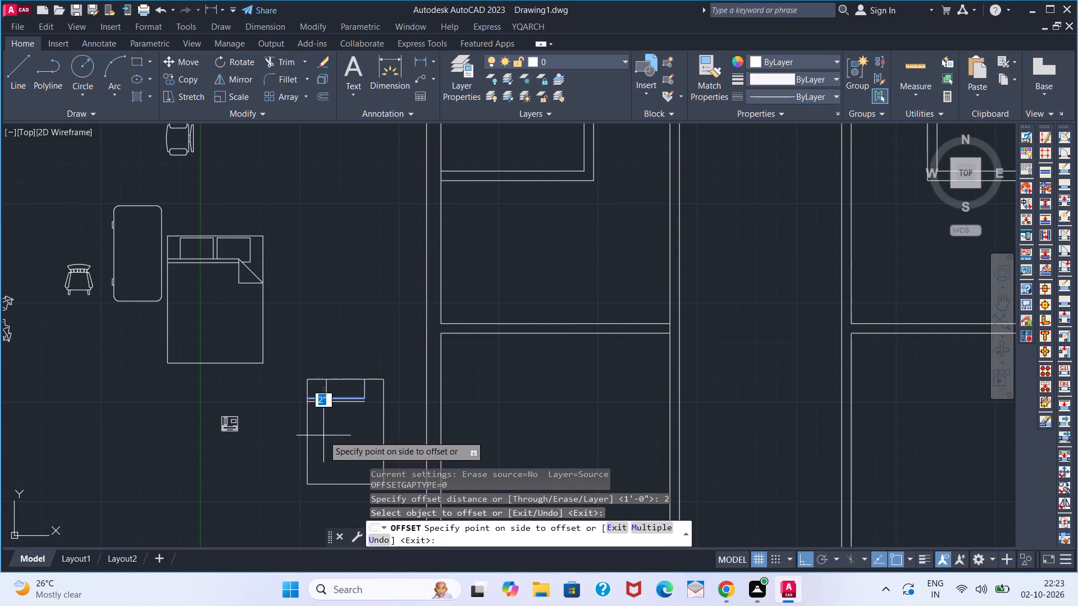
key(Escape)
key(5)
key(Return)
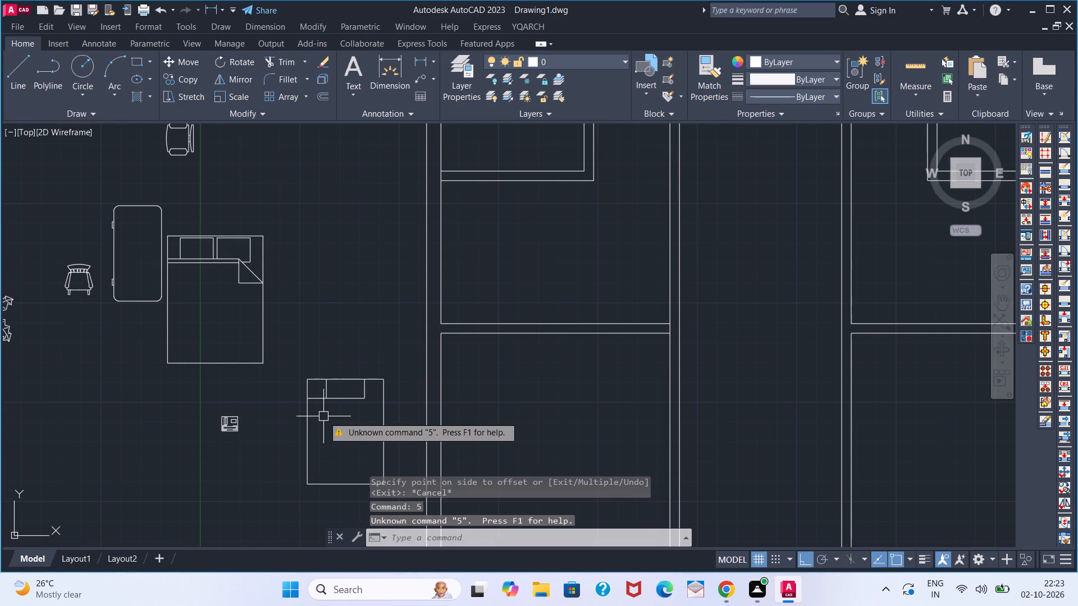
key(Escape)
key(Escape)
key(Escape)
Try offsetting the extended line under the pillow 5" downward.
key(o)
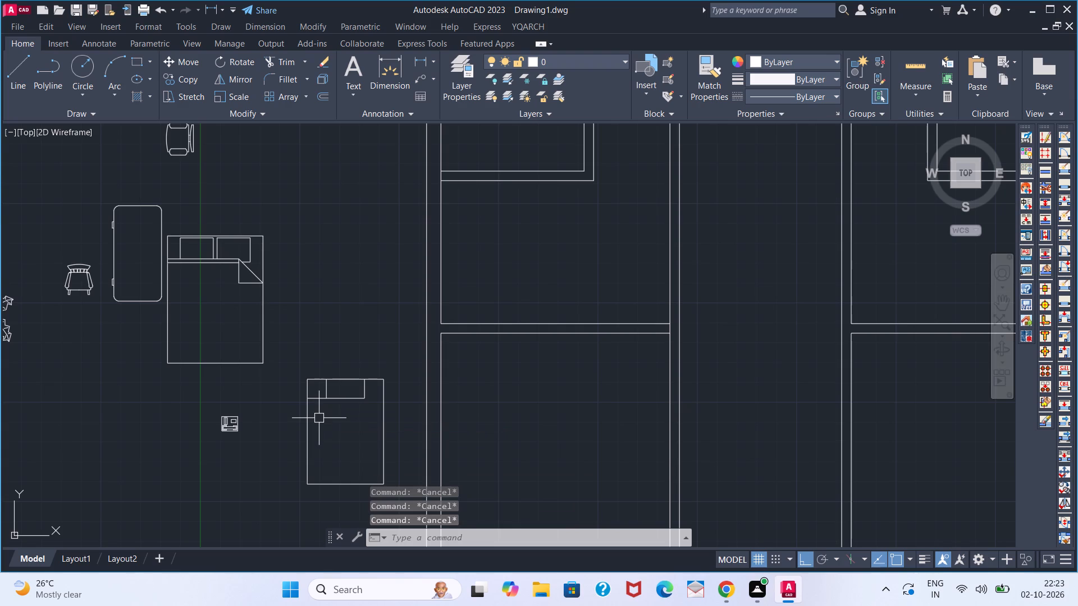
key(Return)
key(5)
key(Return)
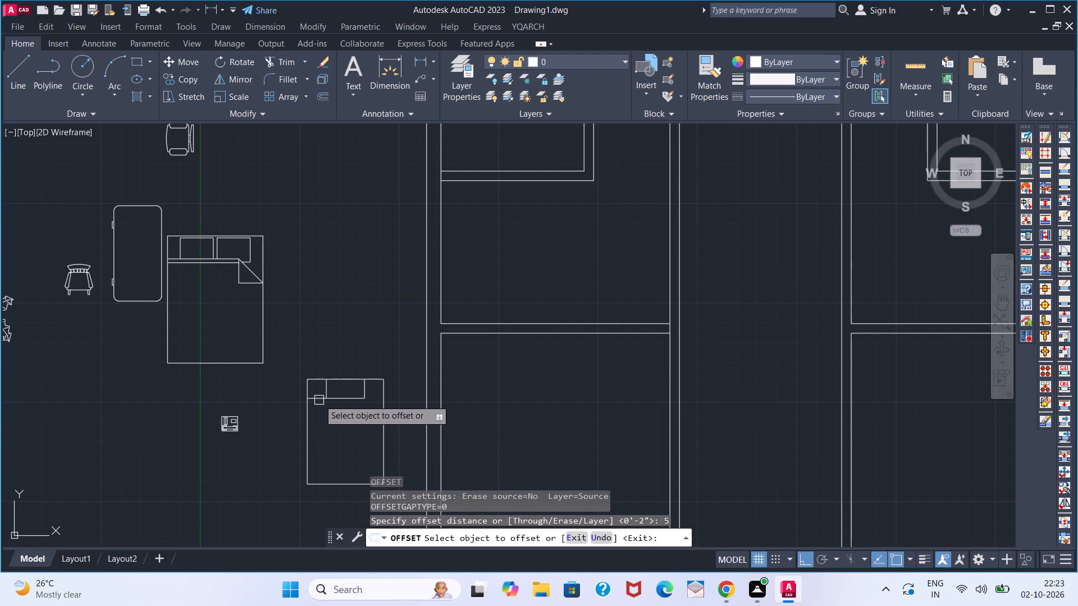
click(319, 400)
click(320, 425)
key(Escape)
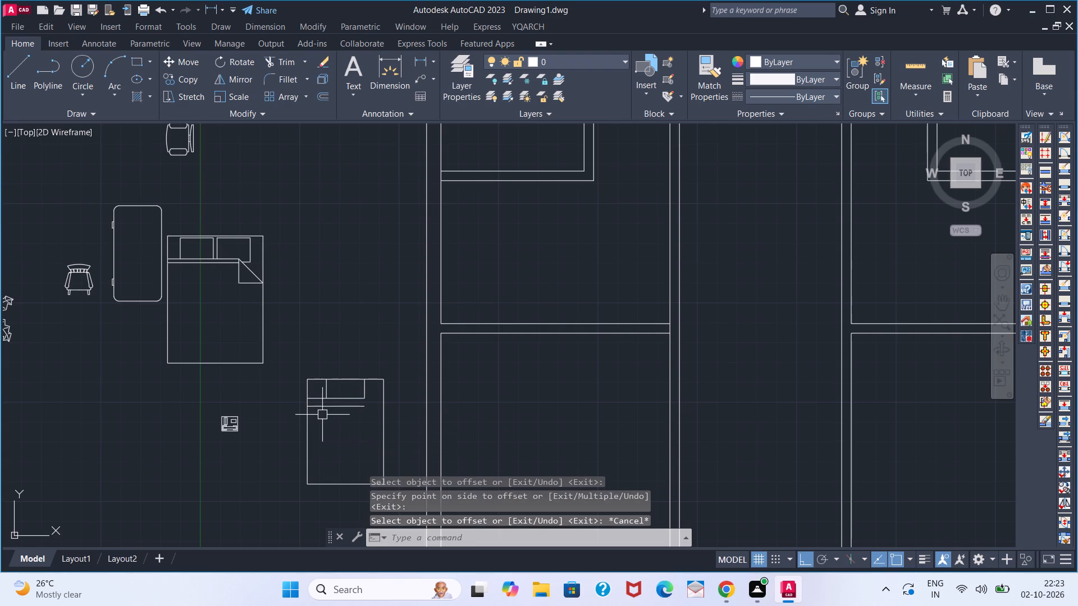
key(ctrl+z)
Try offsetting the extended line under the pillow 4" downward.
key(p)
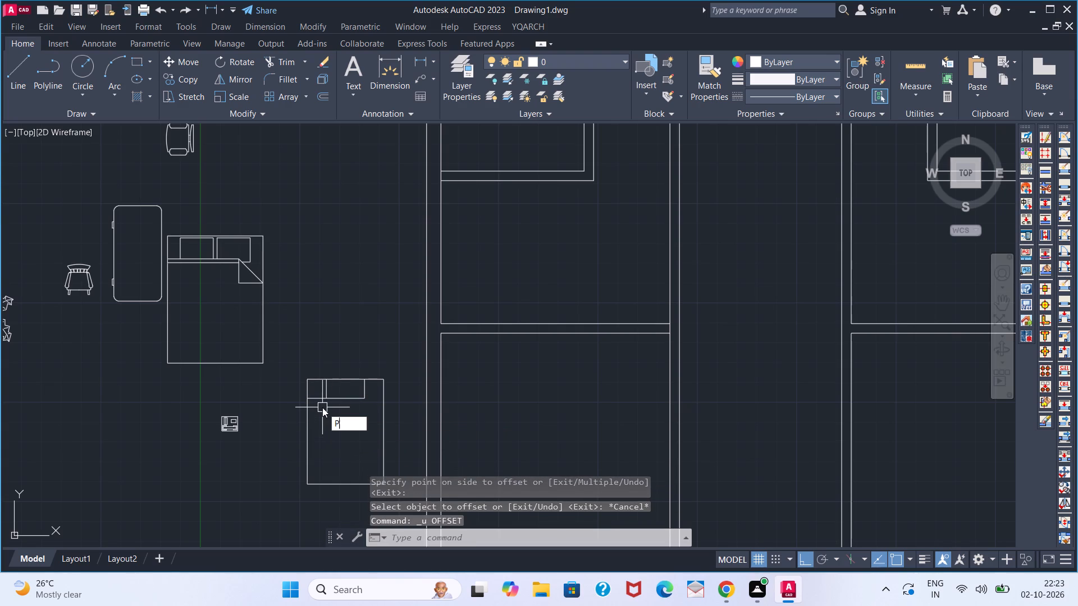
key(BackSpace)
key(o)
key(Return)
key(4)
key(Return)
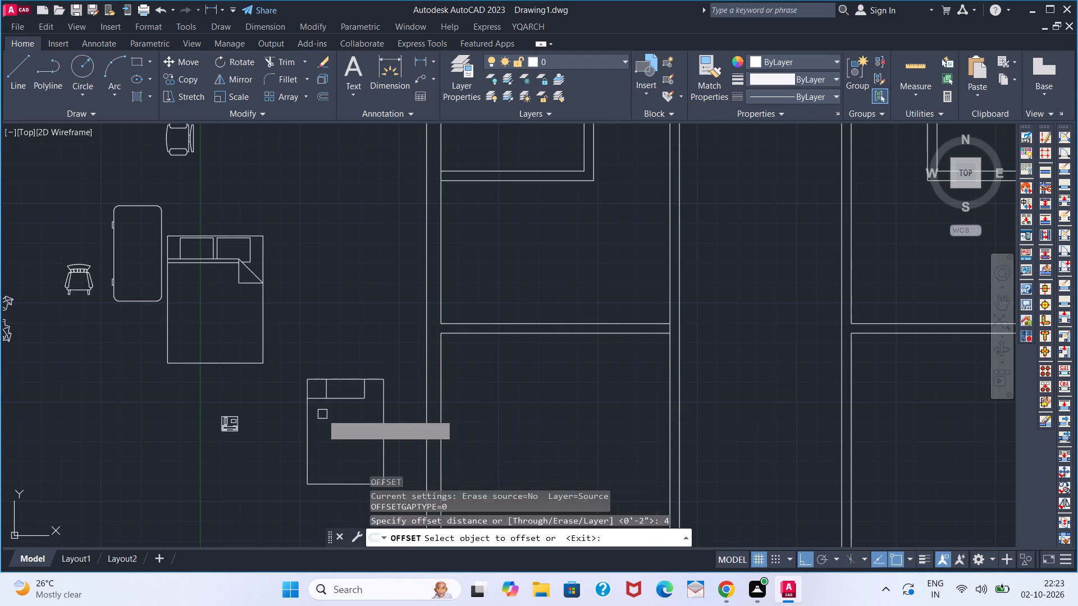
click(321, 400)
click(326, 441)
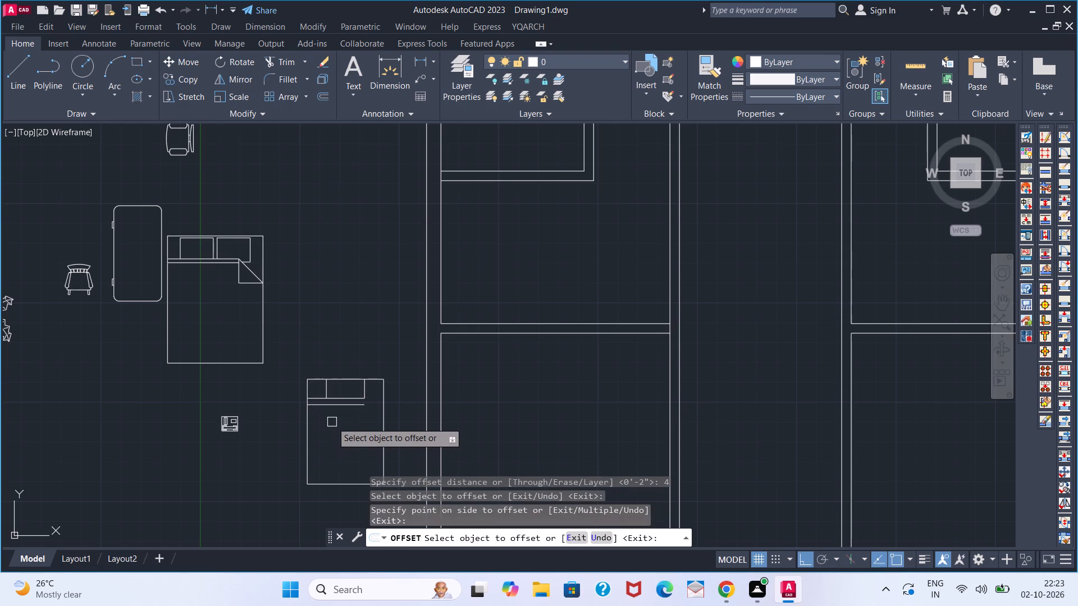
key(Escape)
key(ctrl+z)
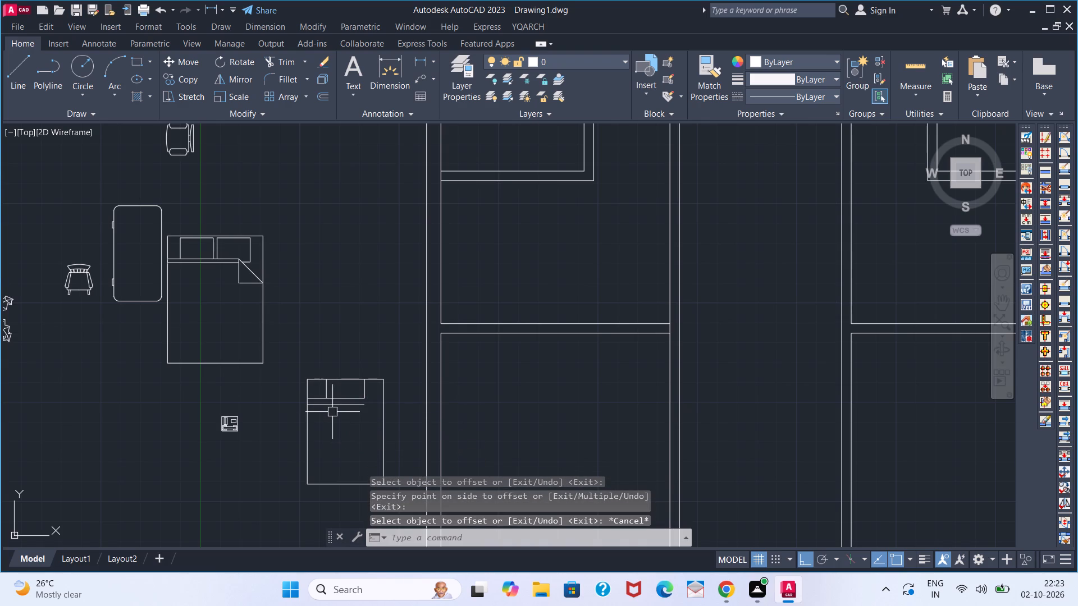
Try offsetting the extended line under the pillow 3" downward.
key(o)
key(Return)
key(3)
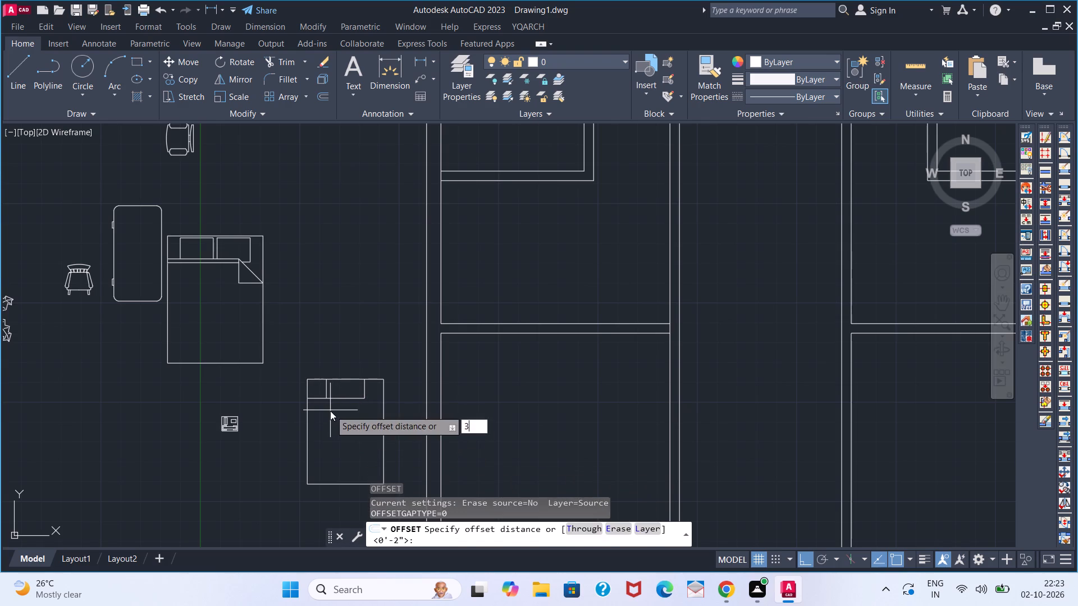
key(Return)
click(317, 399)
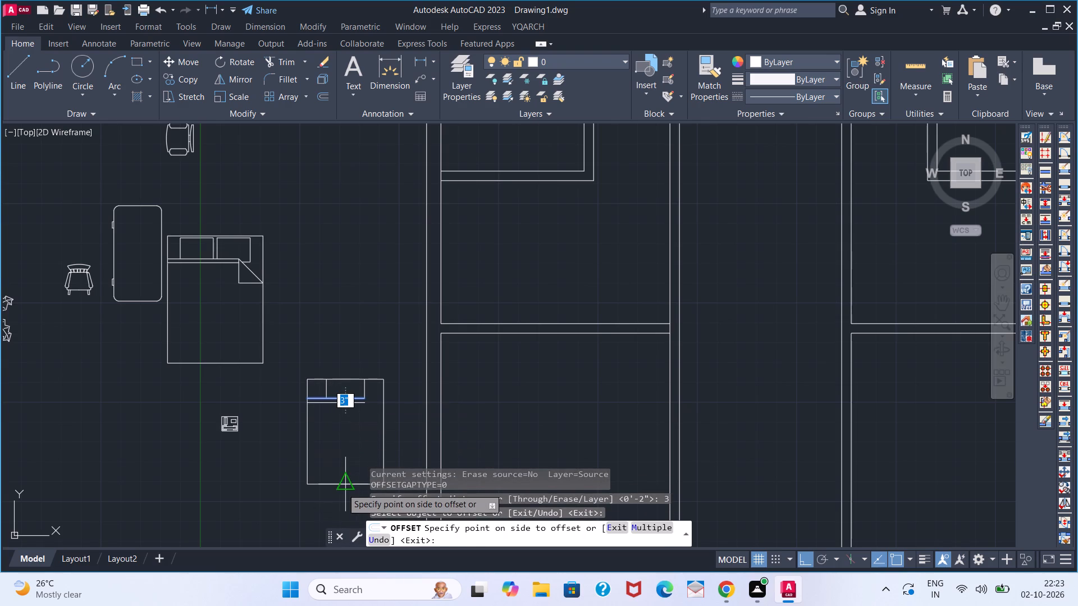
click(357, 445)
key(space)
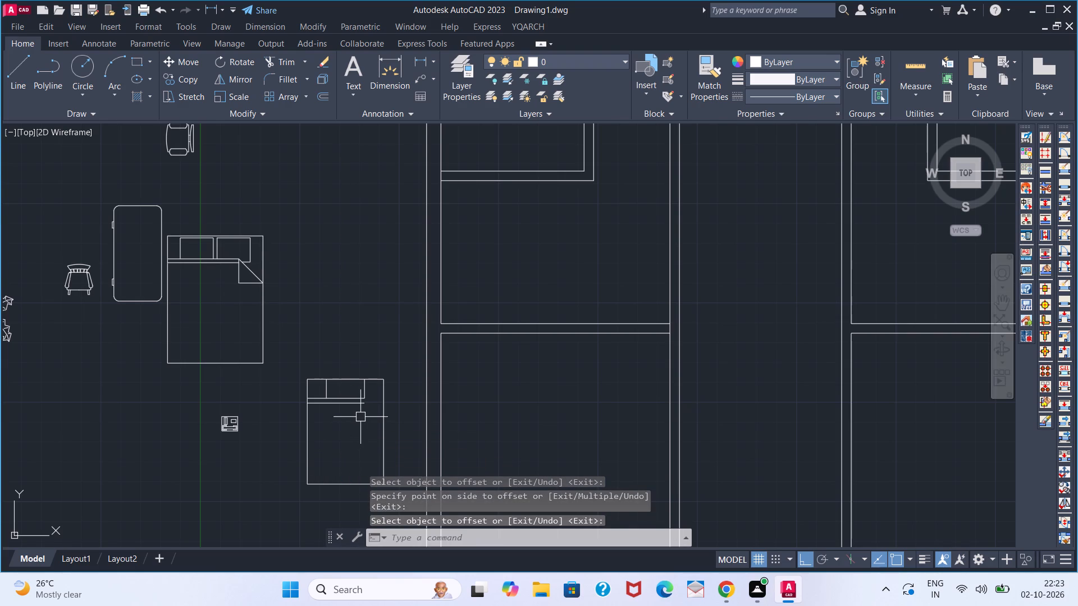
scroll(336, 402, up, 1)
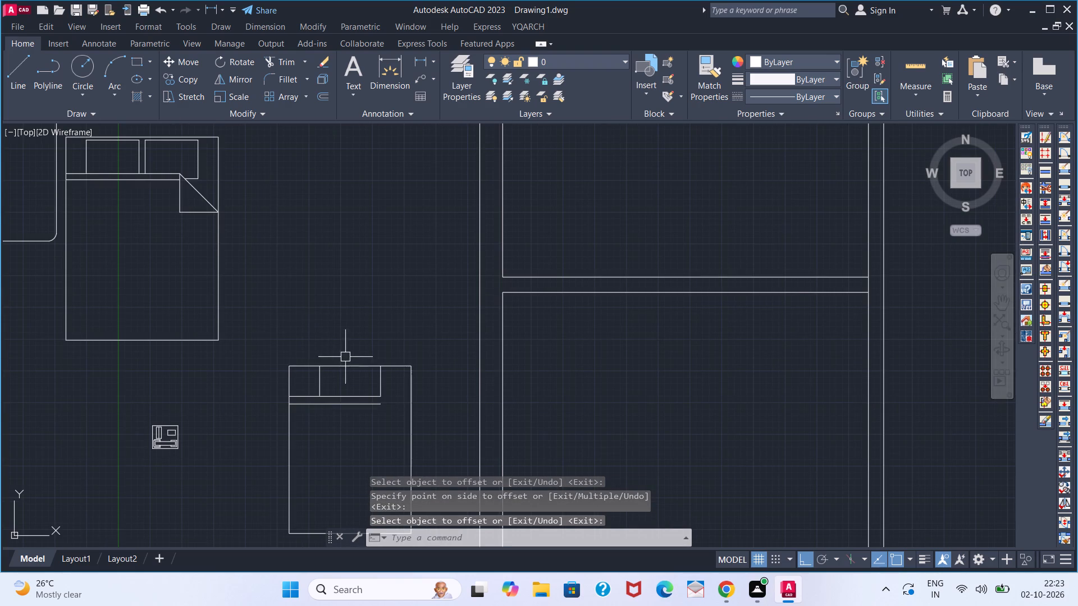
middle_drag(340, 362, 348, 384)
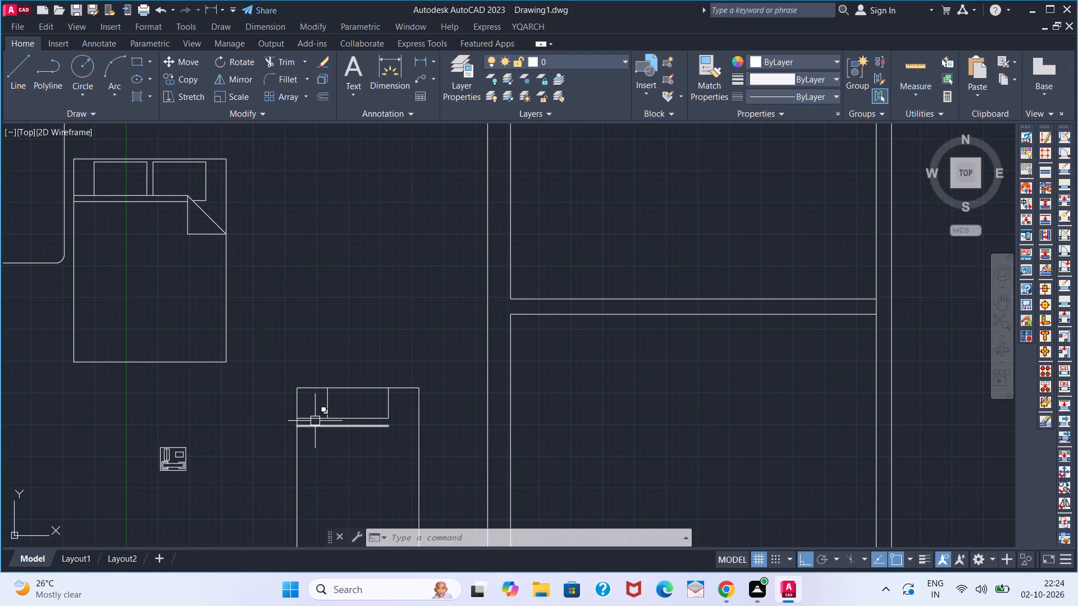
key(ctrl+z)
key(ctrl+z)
Replace the extended line with a new line joining only the lower ends of the pillow's two sides.
scroll(331, 405, up, 3)
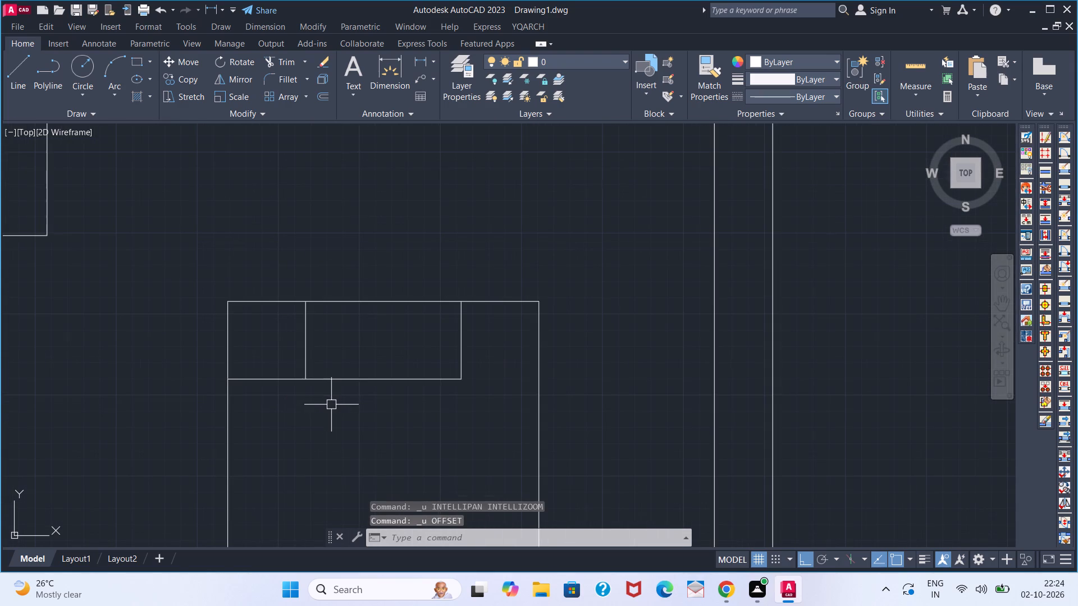
click(292, 378)
key(Delete)
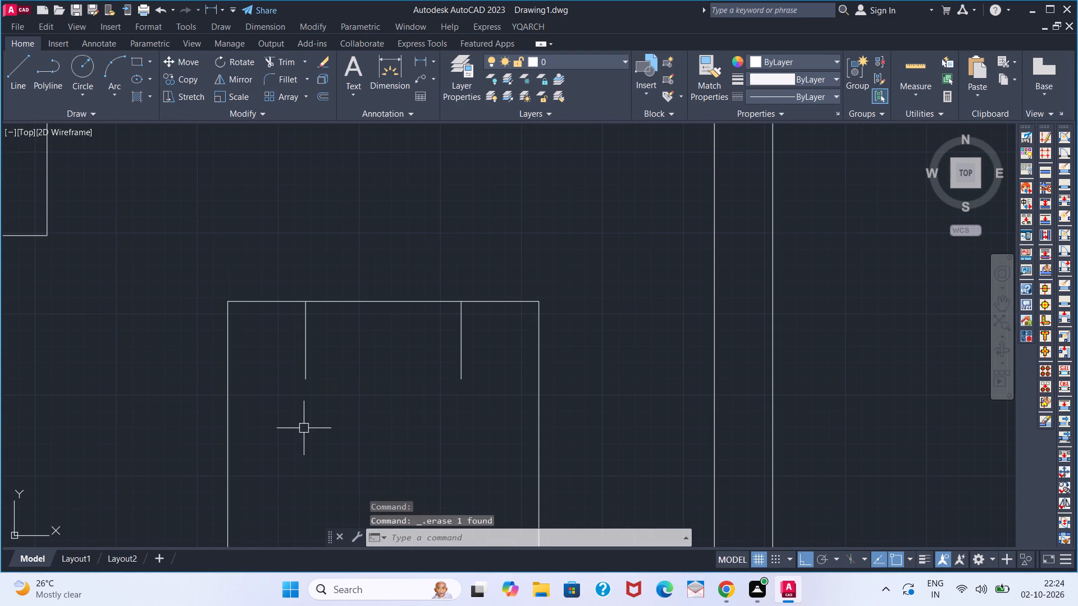
key(l)
key(Return)
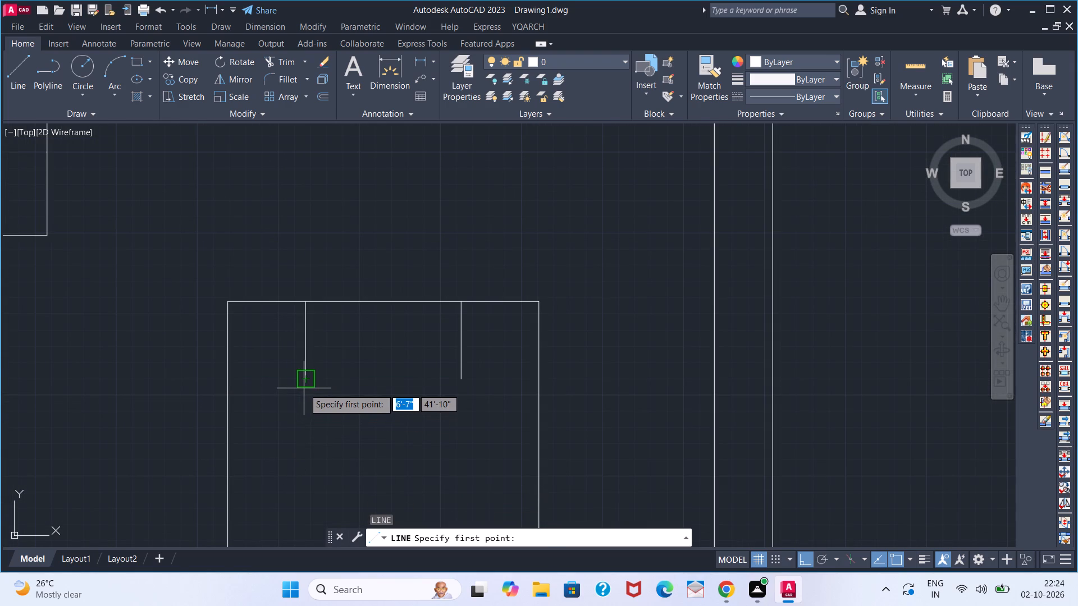
click(304, 388)
click(453, 373)
key(space)
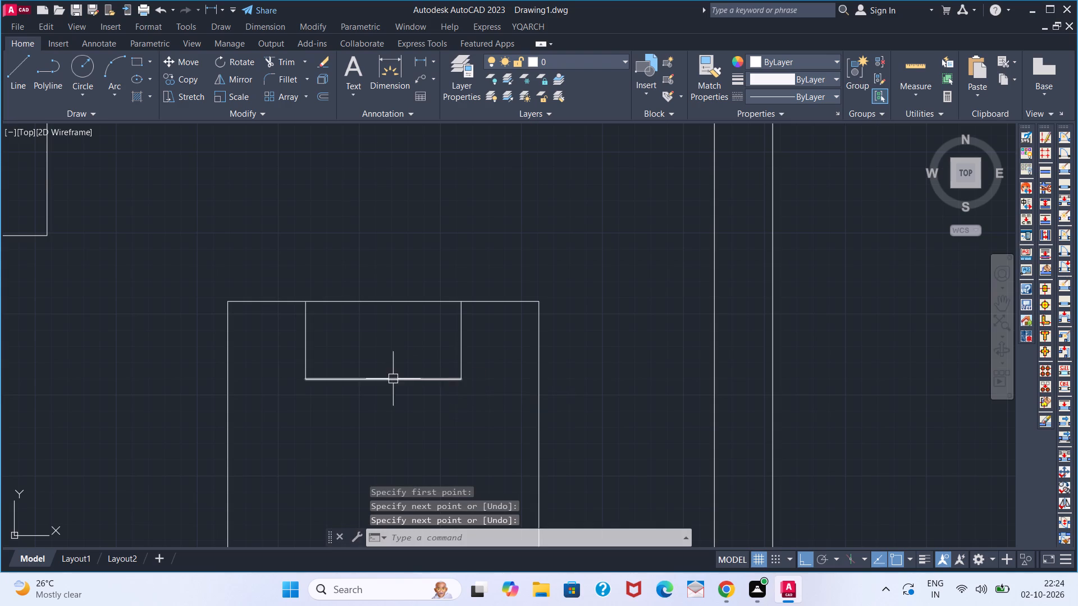
Offset the pillow's bottom edge 2" upward into the pillow and 3" downward below it.
scroll(392, 379, down, 2)
middle_drag(391, 379, 392, 406)
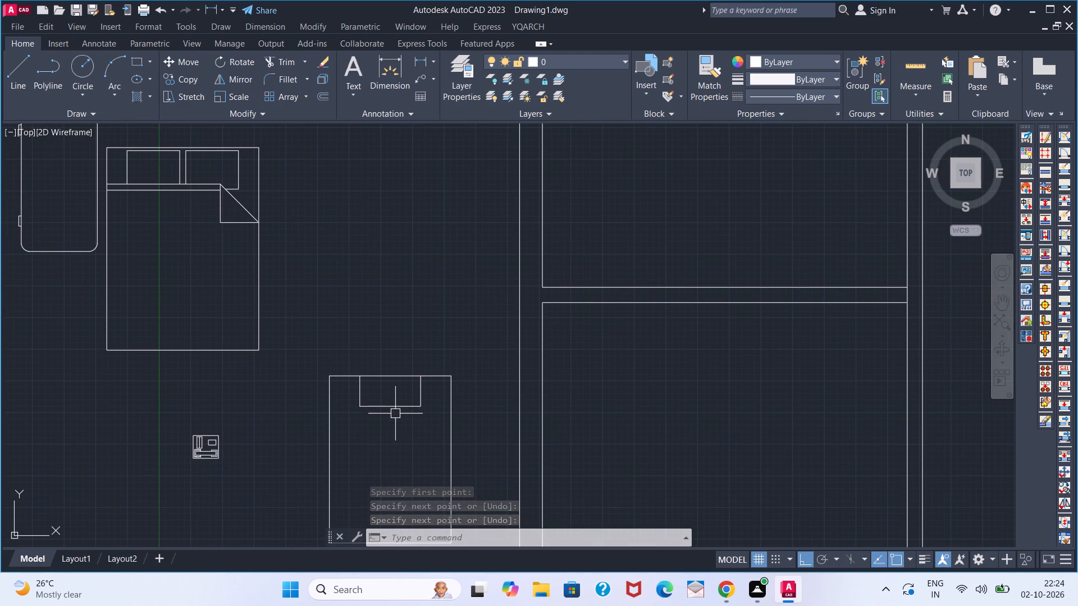
key(o)
key(Return)
key(2)
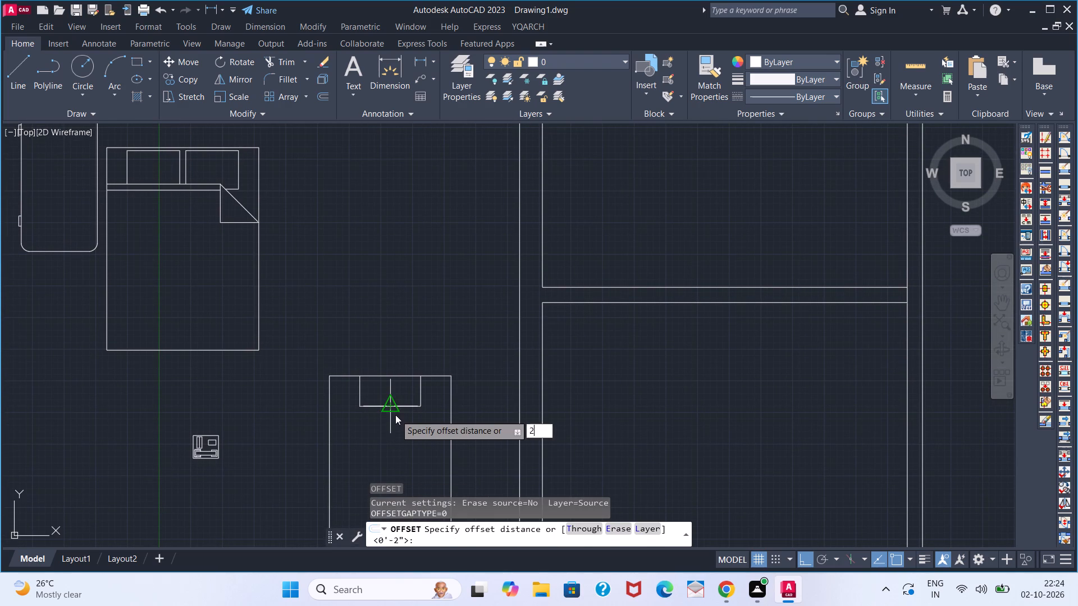
key(Return)
click(396, 409)
click(397, 392)
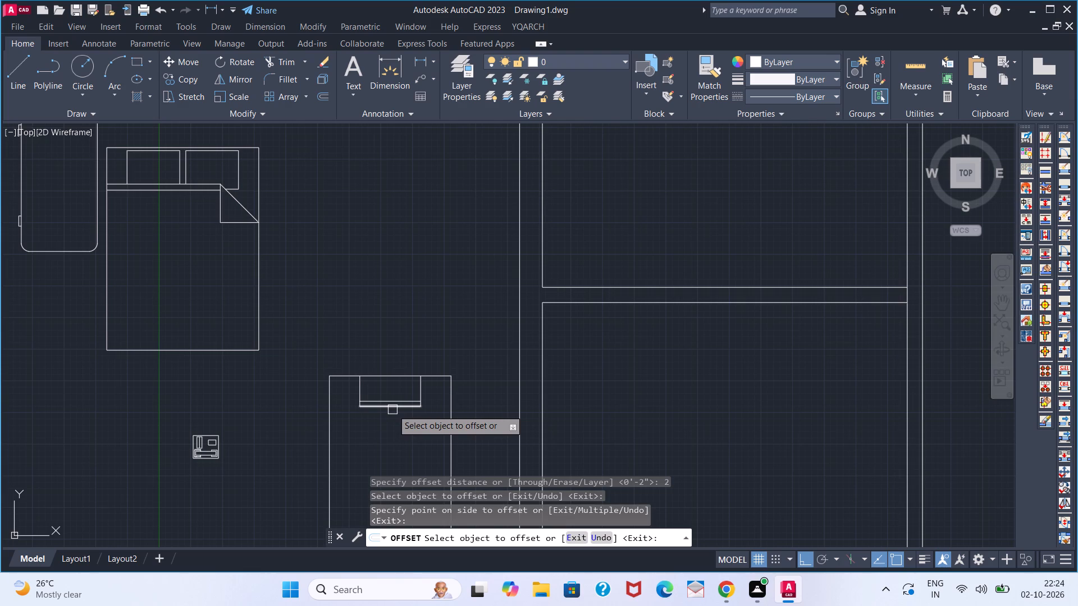
click(392, 410)
key(3)
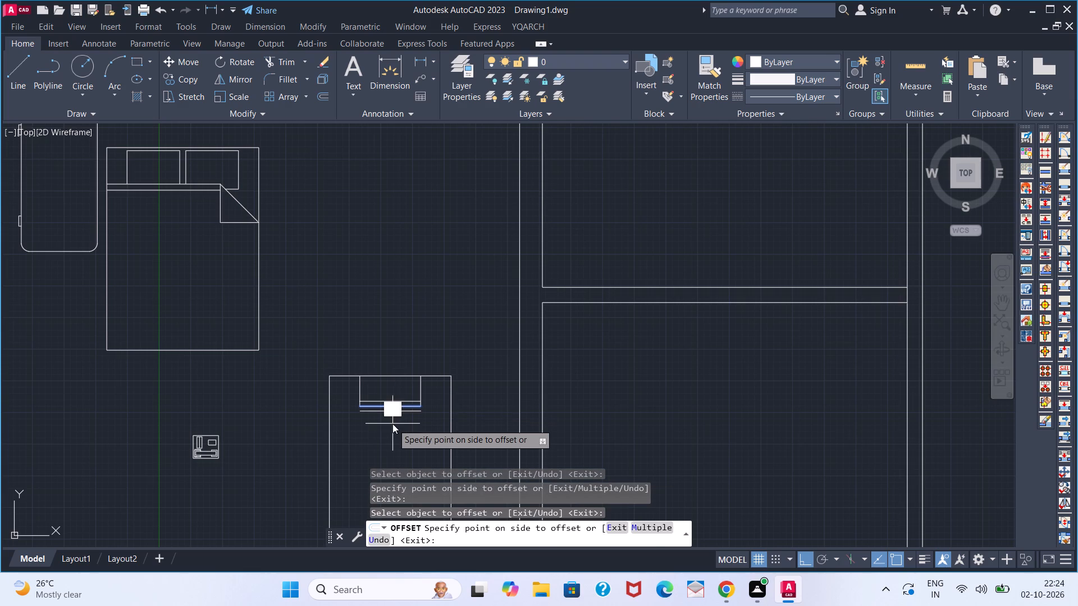
key(Return)
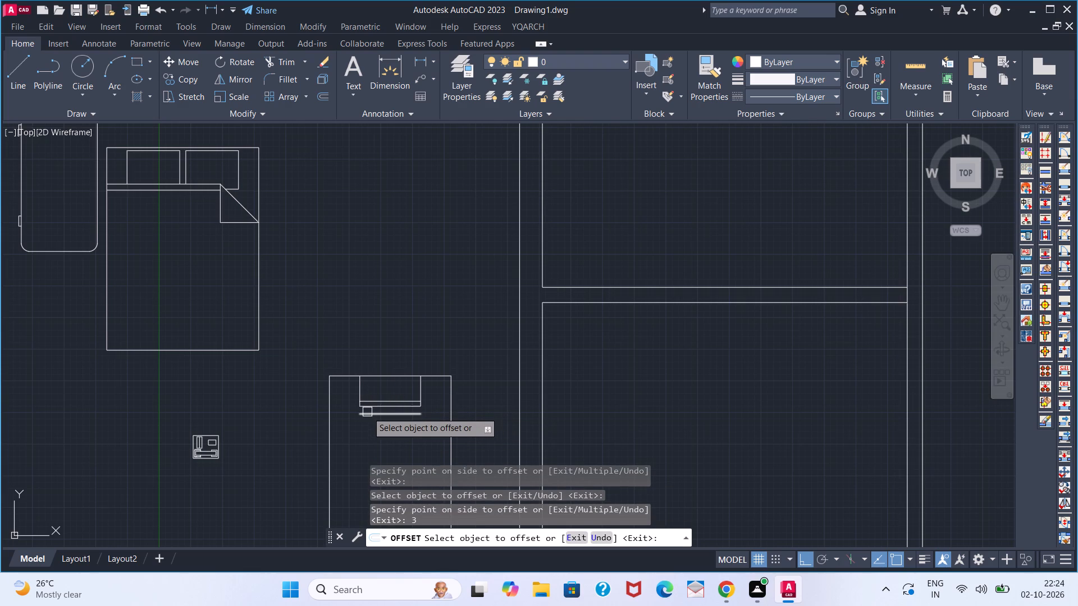
key(Escape)
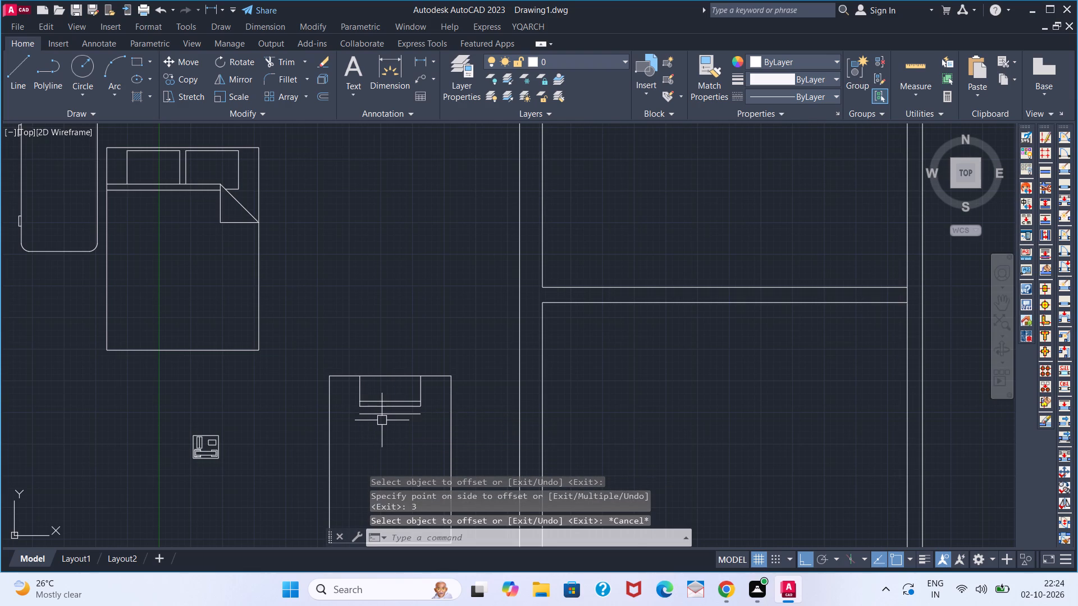
Measure the vertical gap between the two sheet lines under the pillows of the reference double bed with a linear dimension.
scroll(382, 419, up, 1)
scroll(379, 403, down, 1)
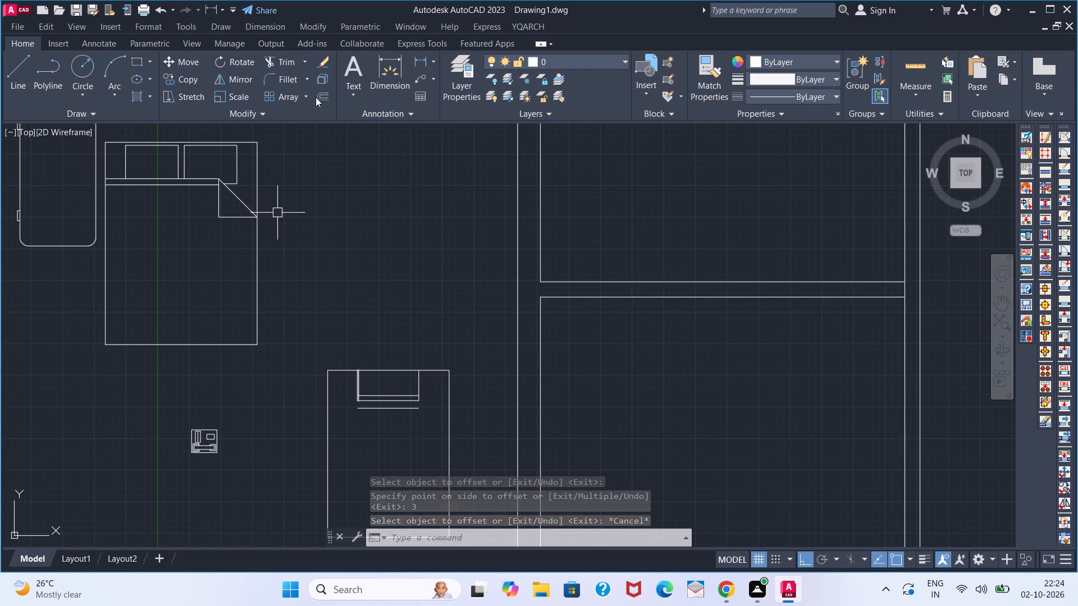
click(408, 61)
click(419, 61)
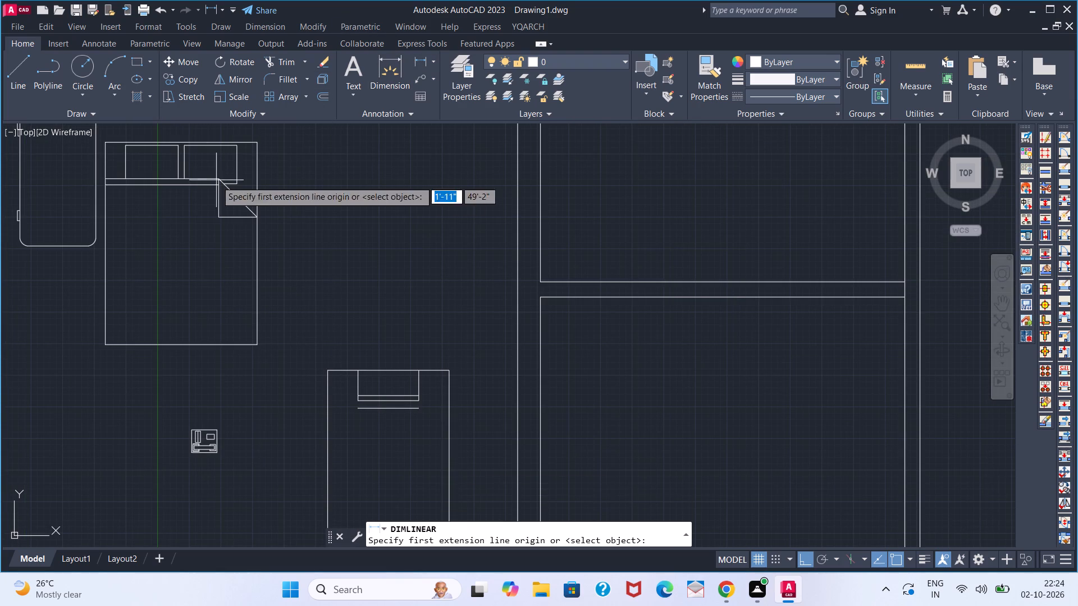
scroll(112, 186, up, 2)
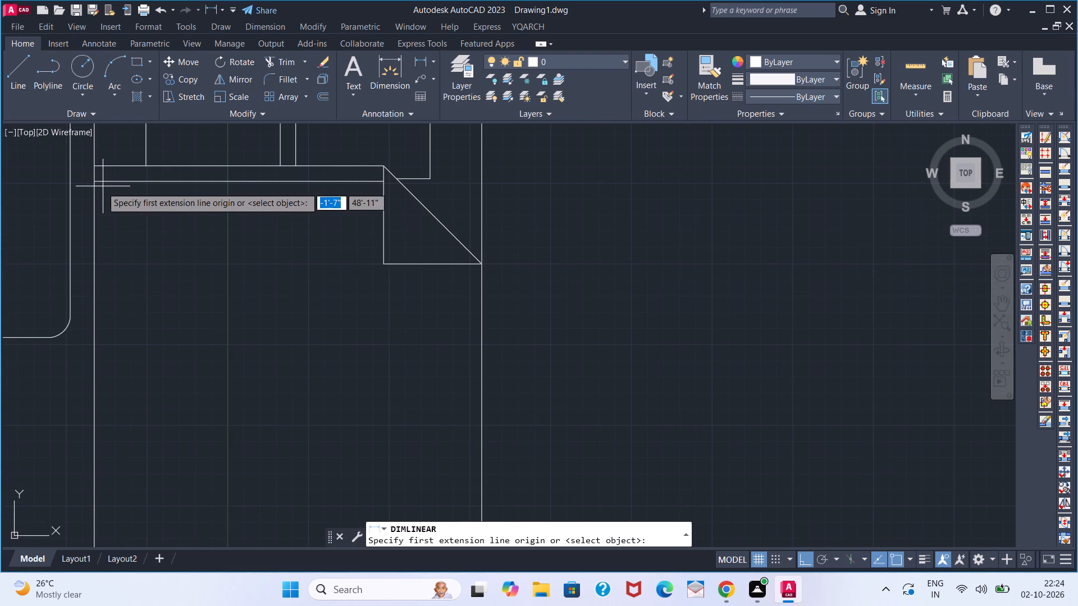
click(98, 187)
click(97, 168)
scroll(103, 167, down, 1)
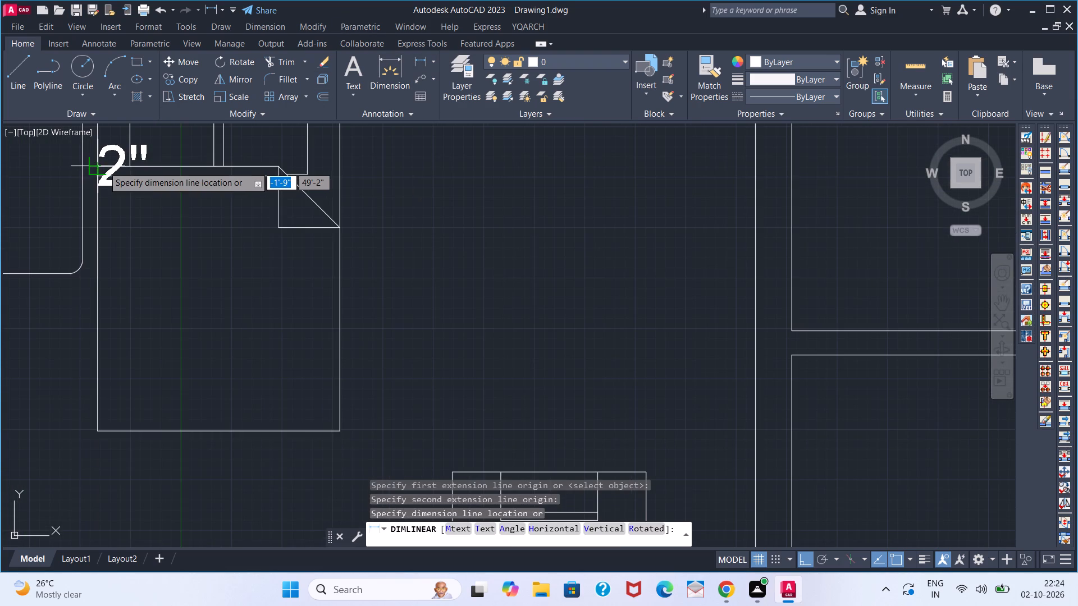
key(Escape)
Delete the offset line 3" below the pillow's bottom edge on the custom bed.
middle_drag(428, 281, 424, 205)
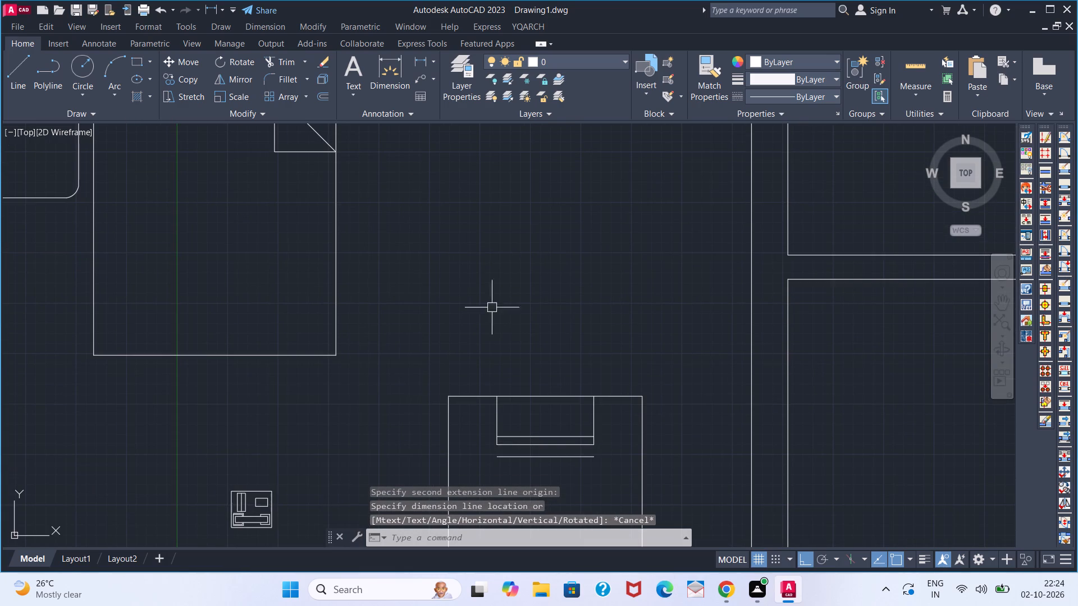
click(537, 461)
key(Delete)
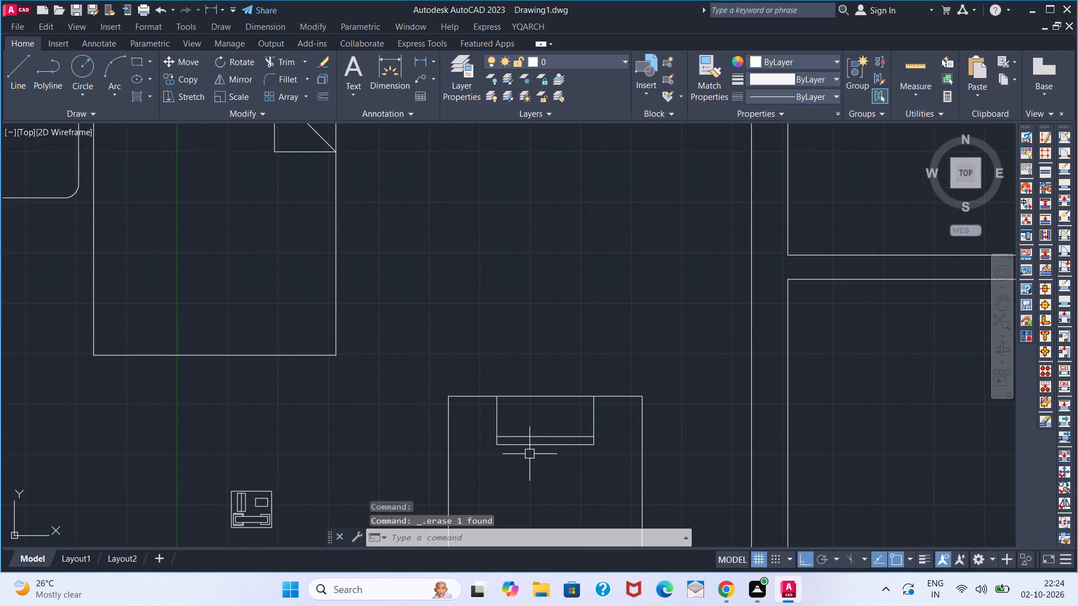
Offset the horizontal line inside the pillow 4" downward, past the pillow's bottom edge.
key(o)
key(Return)
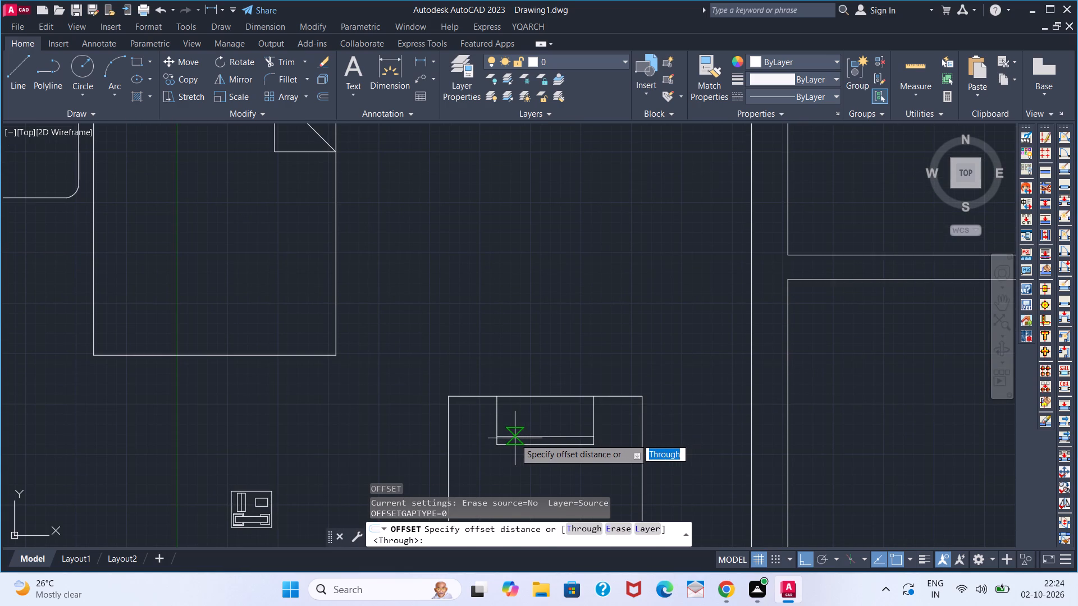
key(4)
key(Return)
click(515, 438)
click(514, 497)
key(space)
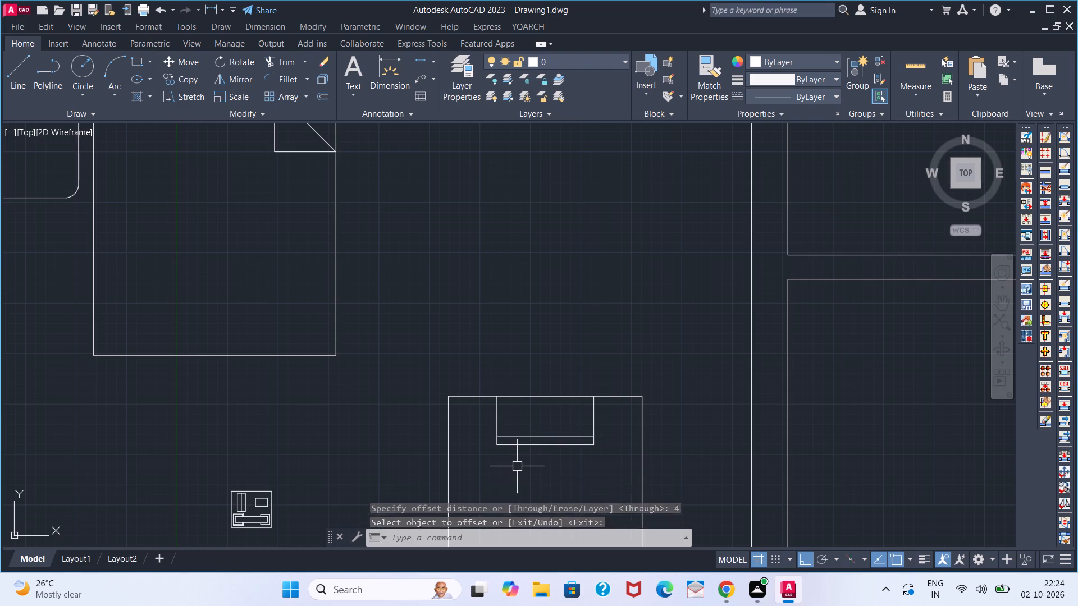
key(space)
key(space)
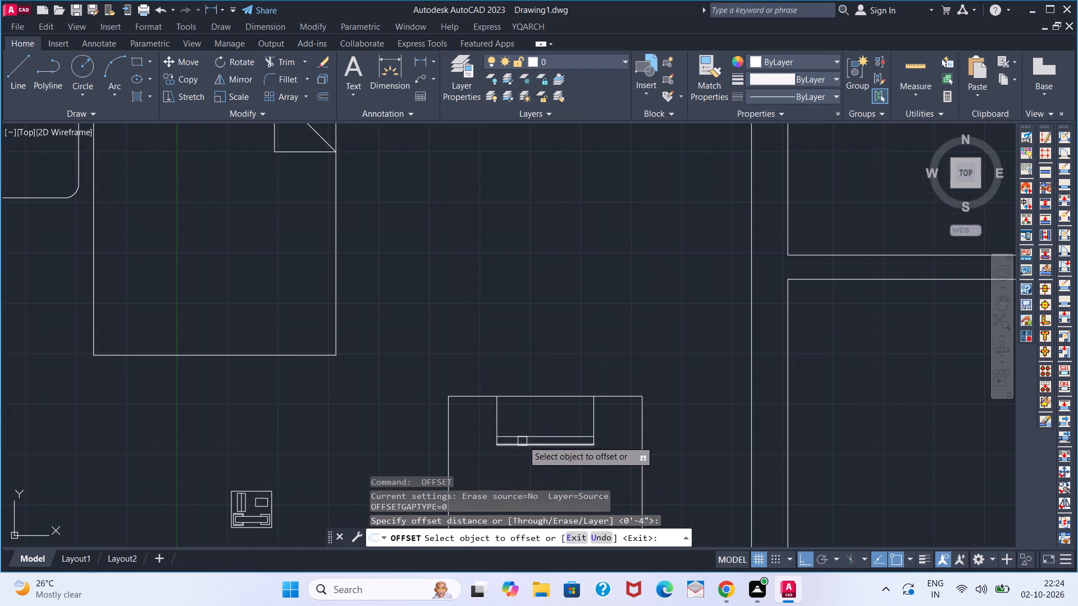
click(523, 438)
click(522, 486)
click(530, 463)
key(space)
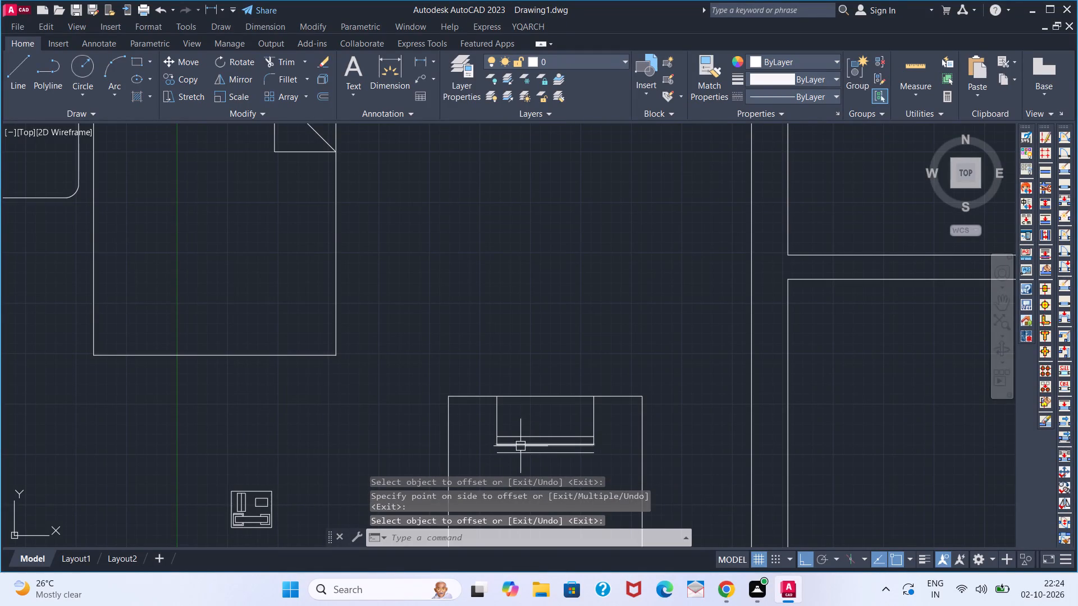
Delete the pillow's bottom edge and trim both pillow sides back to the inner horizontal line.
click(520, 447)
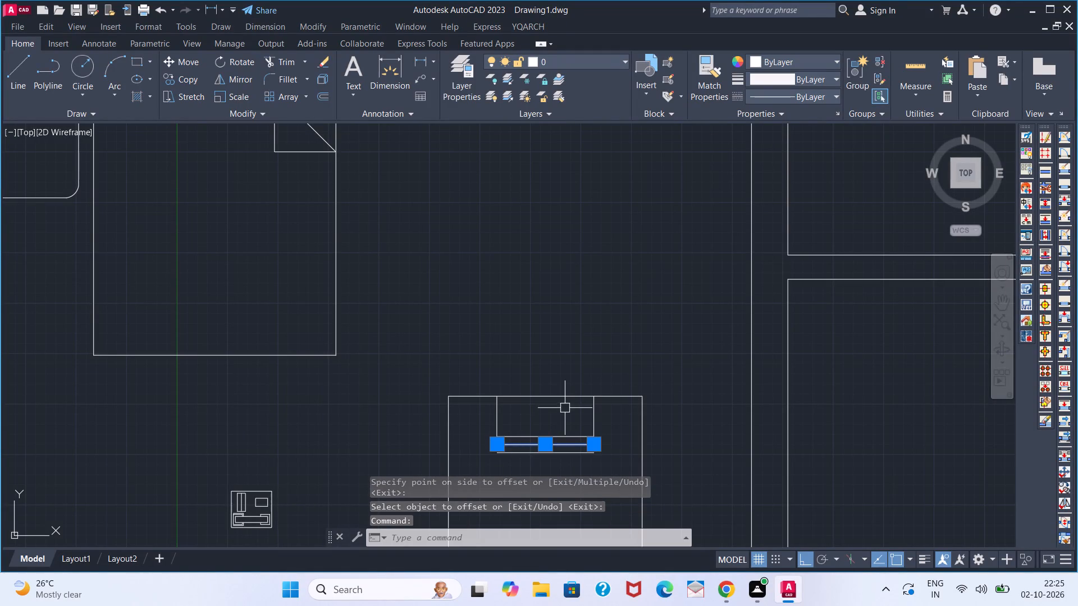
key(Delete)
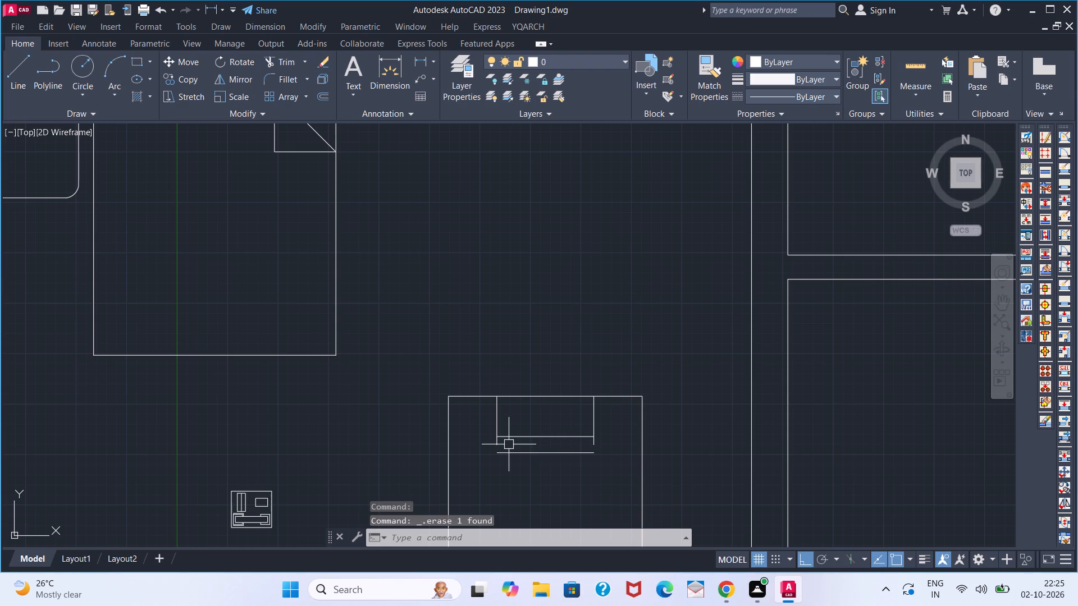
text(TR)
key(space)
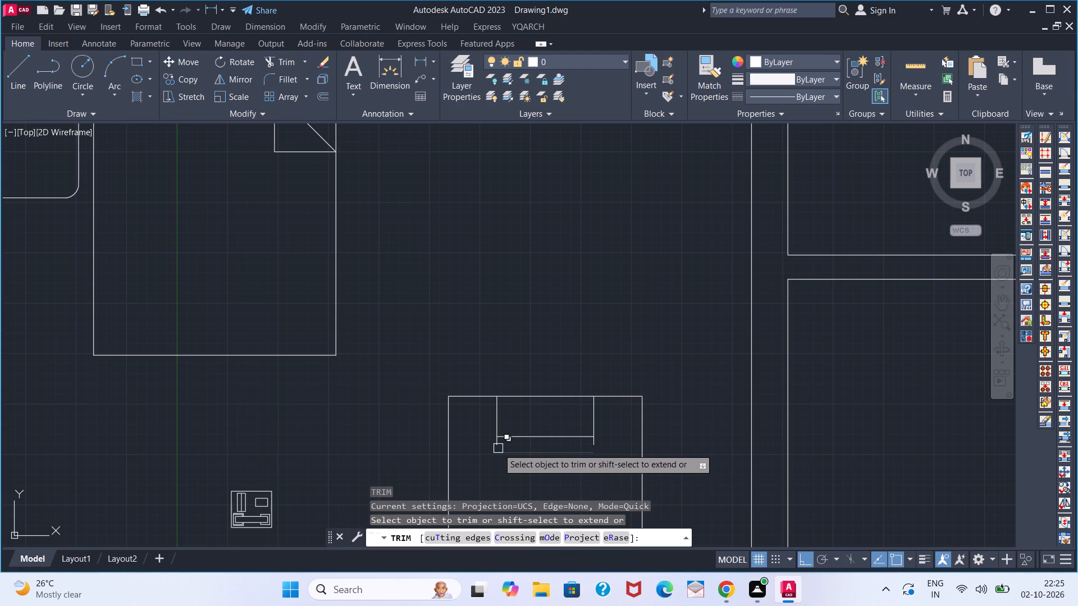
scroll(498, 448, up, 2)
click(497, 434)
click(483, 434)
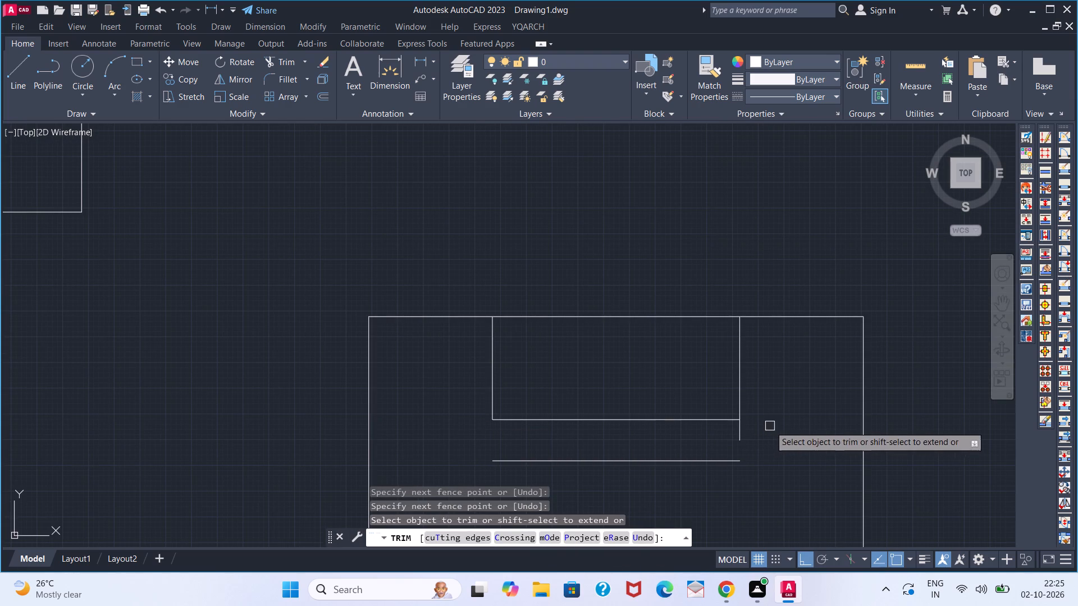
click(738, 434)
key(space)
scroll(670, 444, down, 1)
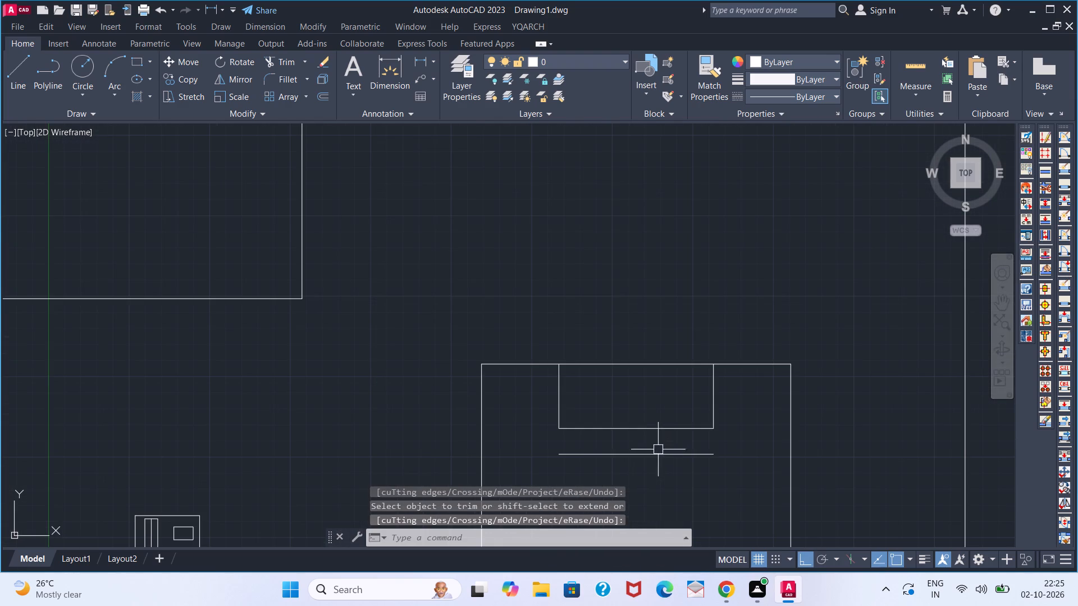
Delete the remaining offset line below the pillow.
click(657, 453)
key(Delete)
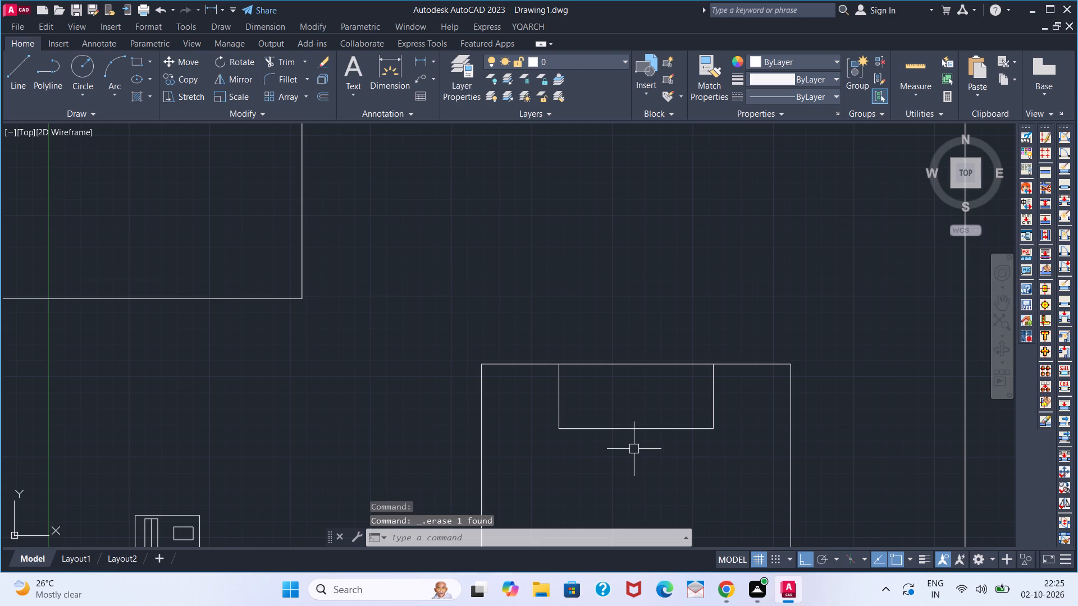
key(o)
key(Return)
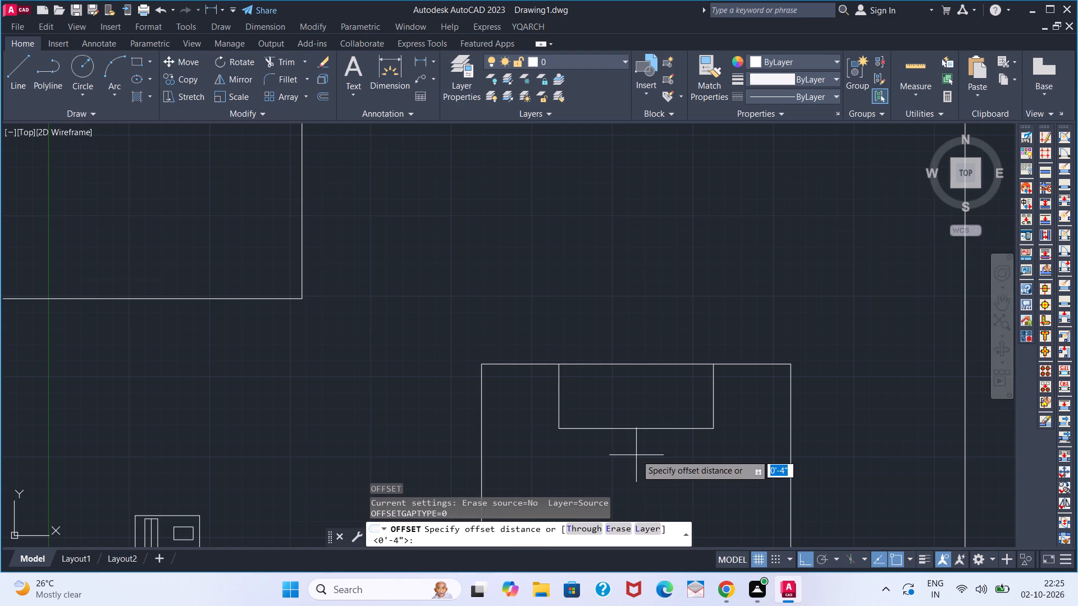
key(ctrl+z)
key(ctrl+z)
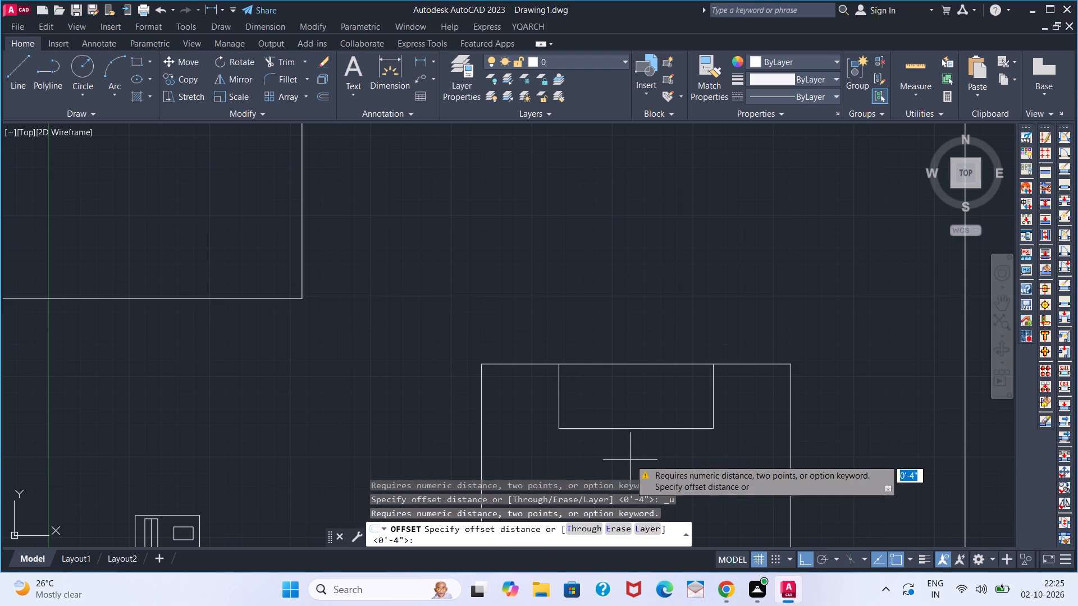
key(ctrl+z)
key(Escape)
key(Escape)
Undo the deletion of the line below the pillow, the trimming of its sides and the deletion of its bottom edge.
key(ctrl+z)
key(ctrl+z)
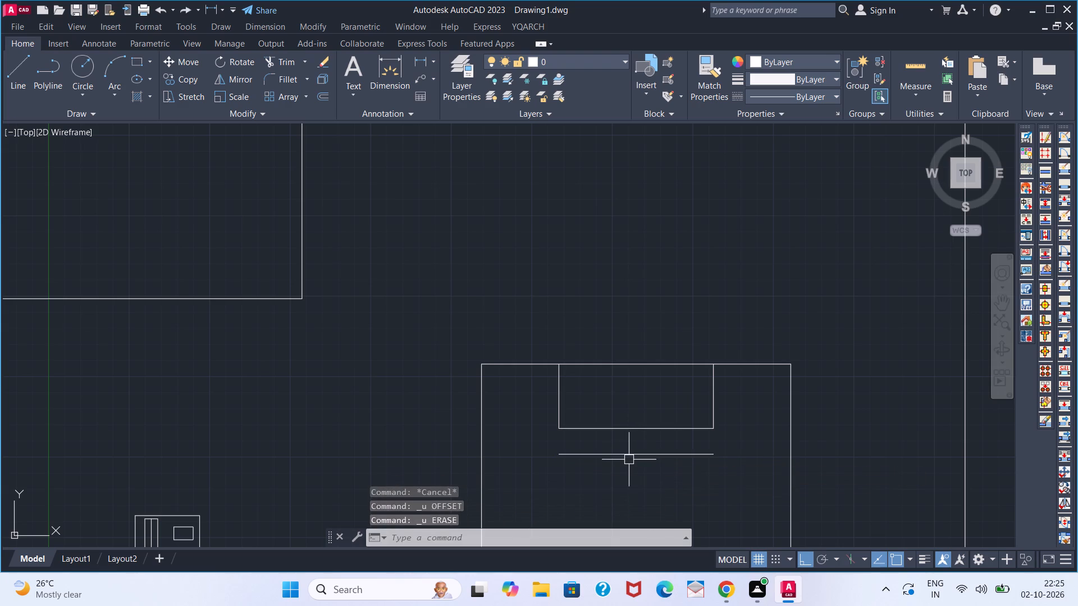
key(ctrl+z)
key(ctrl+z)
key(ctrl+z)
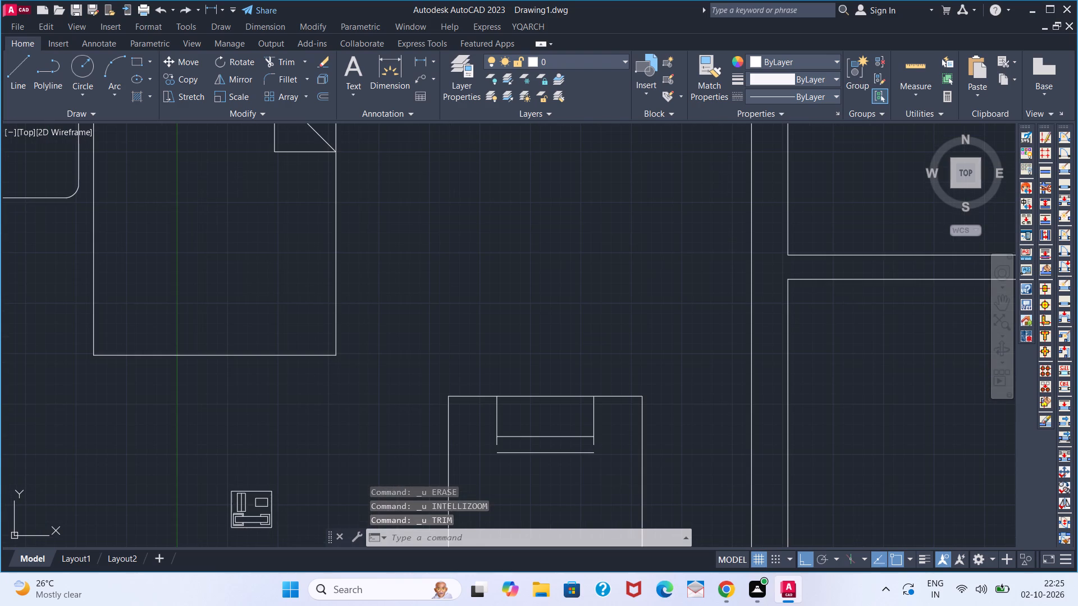
Delete the horizontal offset line inside the pillow, above its bottom edge.
scroll(568, 428, up, 2)
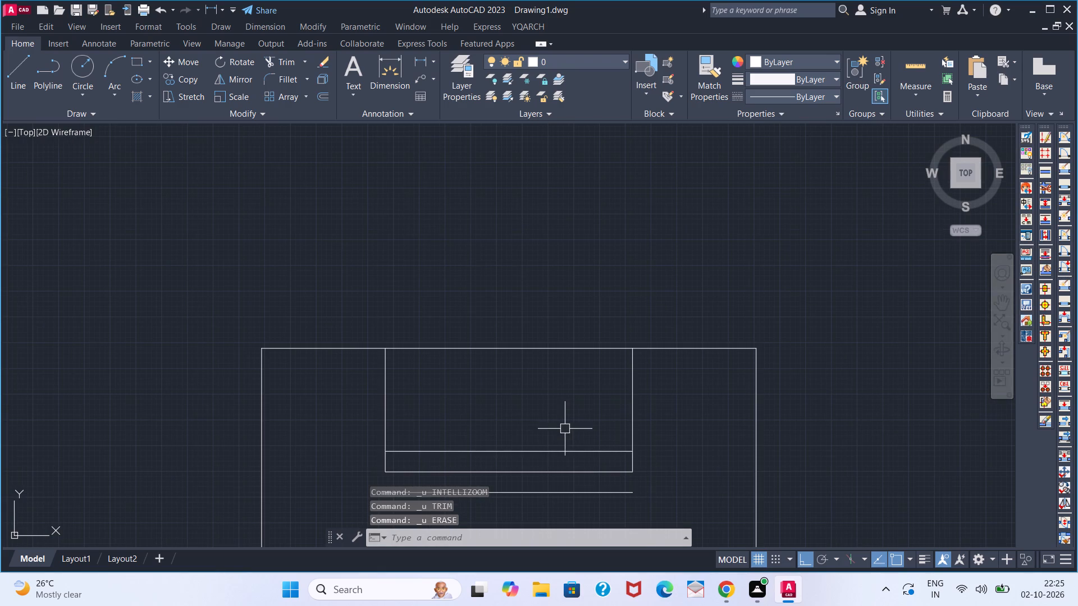
click(559, 452)
key(Delete)
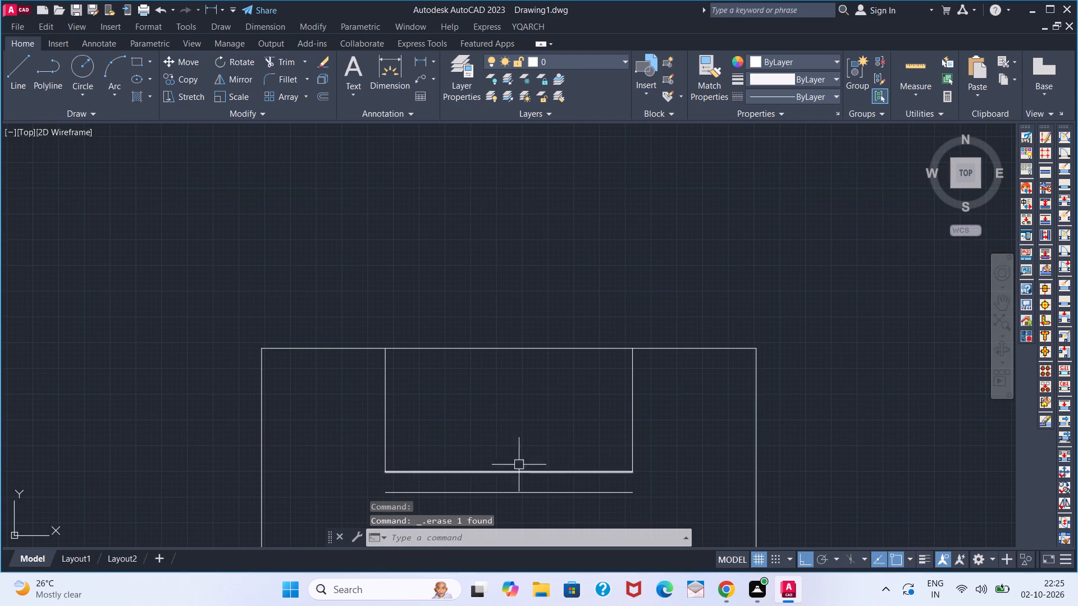
Offset the pillow's bottom edge 1" upward into the pillow.
middle_drag(550, 426, 579, 365)
scroll(567, 401, down, 1)
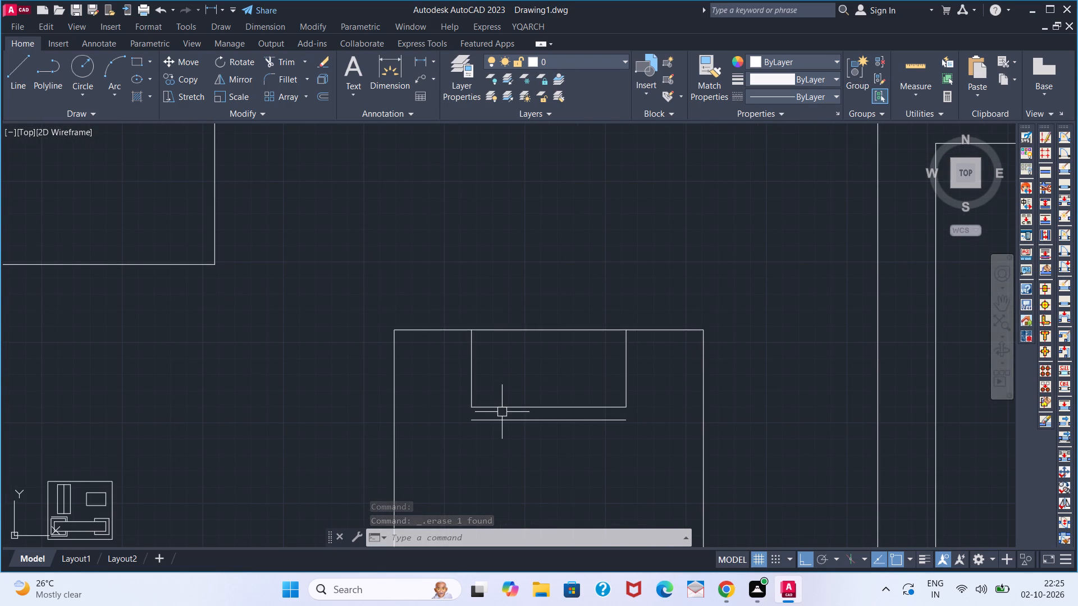
key(o)
key(Return)
key(1)
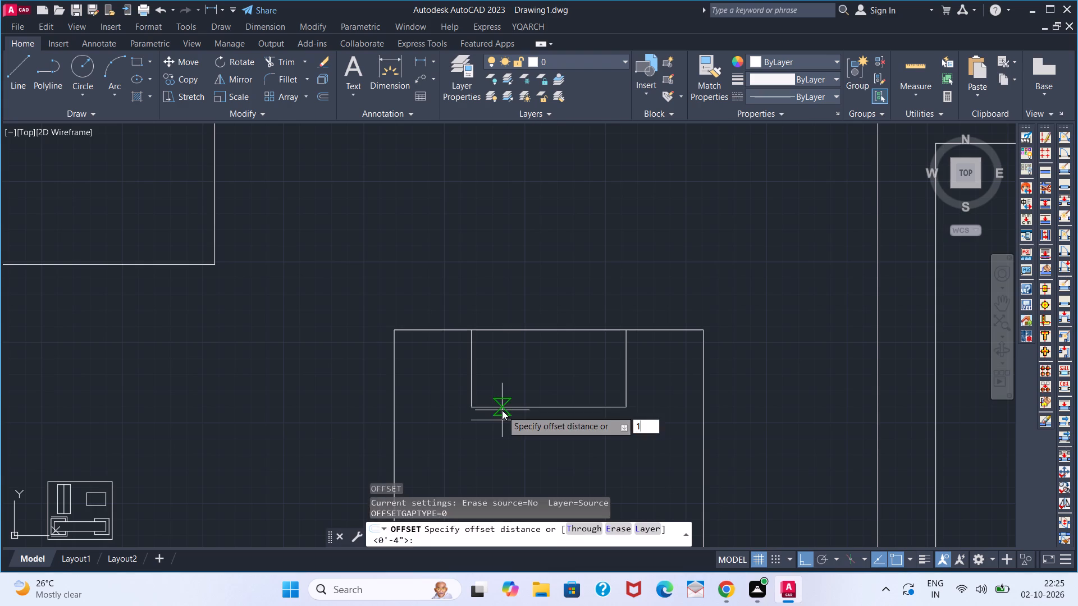
key(Return)
click(502, 409)
click(502, 384)
key(space)
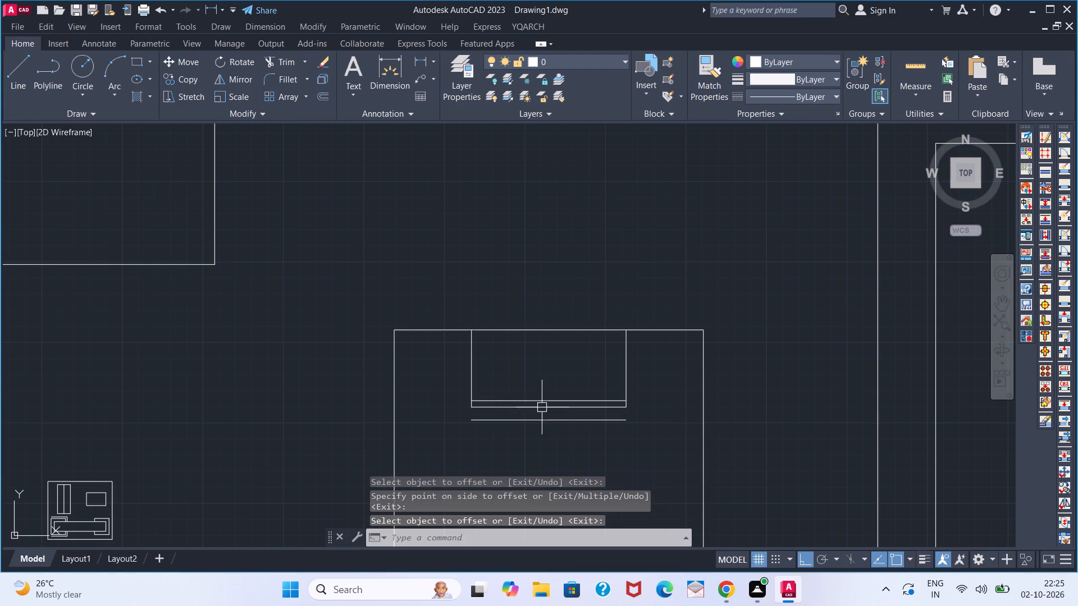
Extend the line below the pillow and the new line inside it to the bed's left edge.
key(e)
text(X)
key(space)
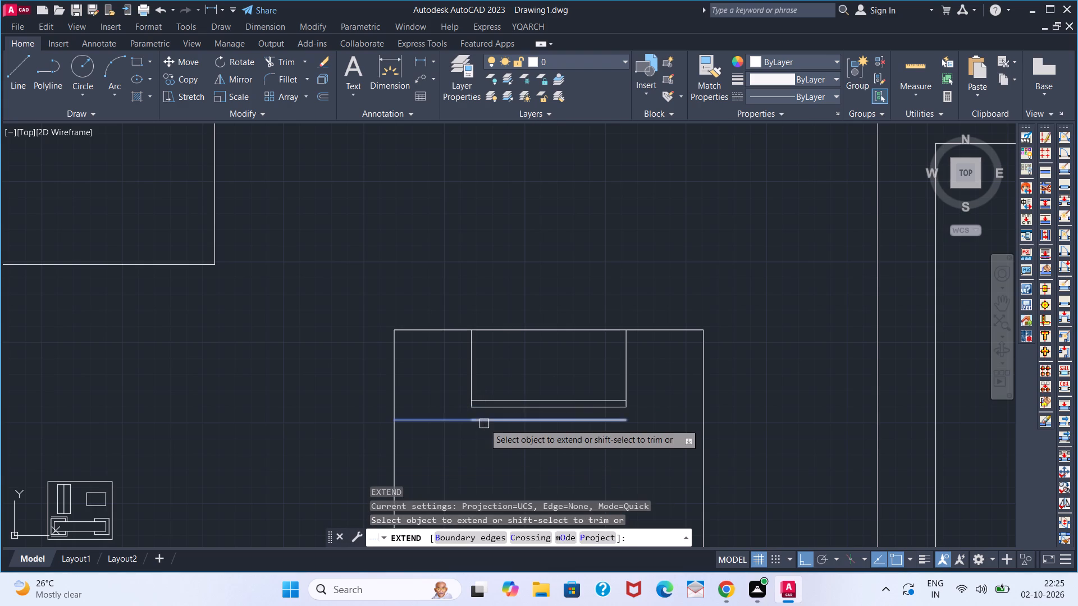
click(484, 424)
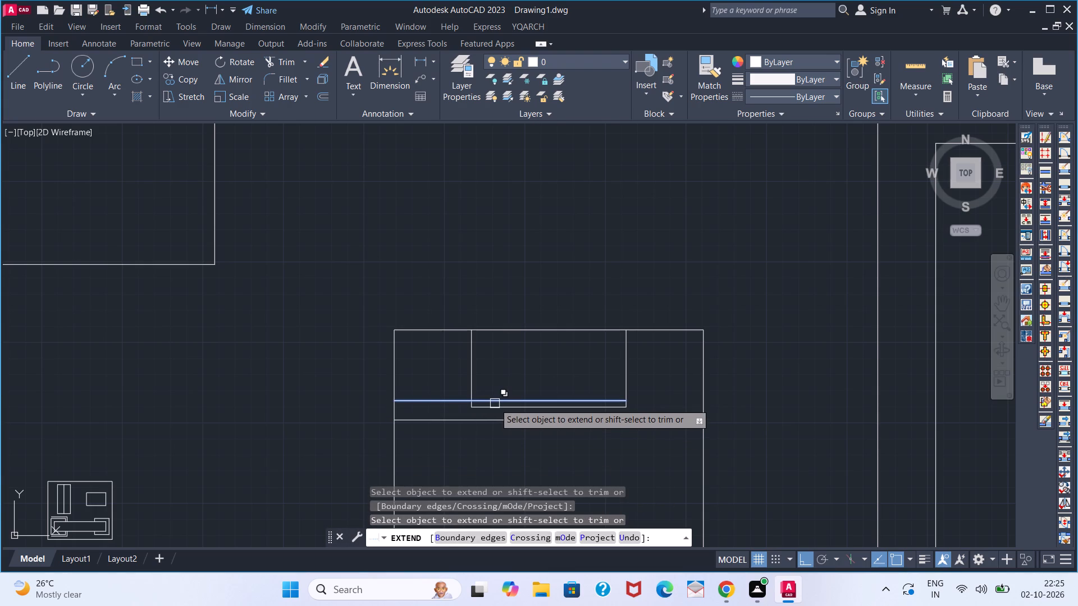
click(495, 403)
key(space)
key(space)
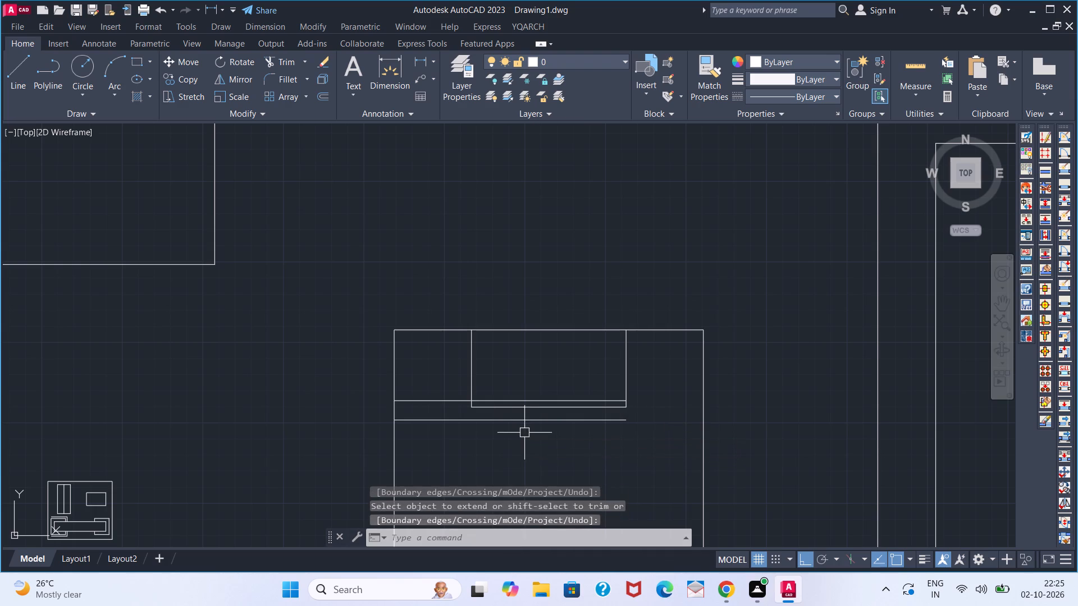
With ortho off, draw a diagonal line about 1'-9" long from the line inside the pillow down to the bed's right edge.
scroll(513, 443, down, 2)
scroll(536, 425, up, 2)
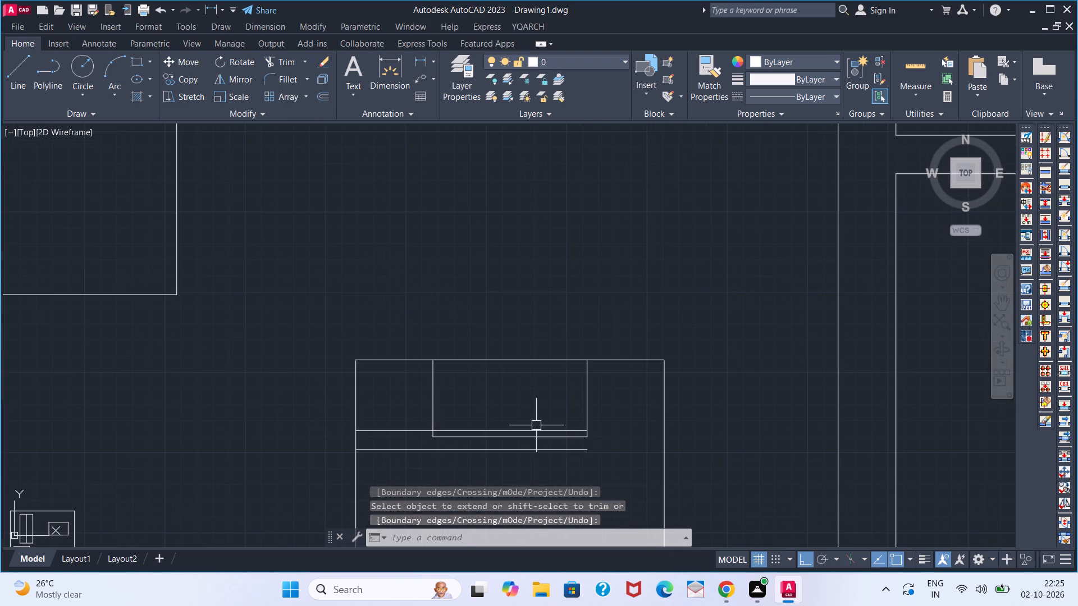
scroll(540, 429, down, 1)
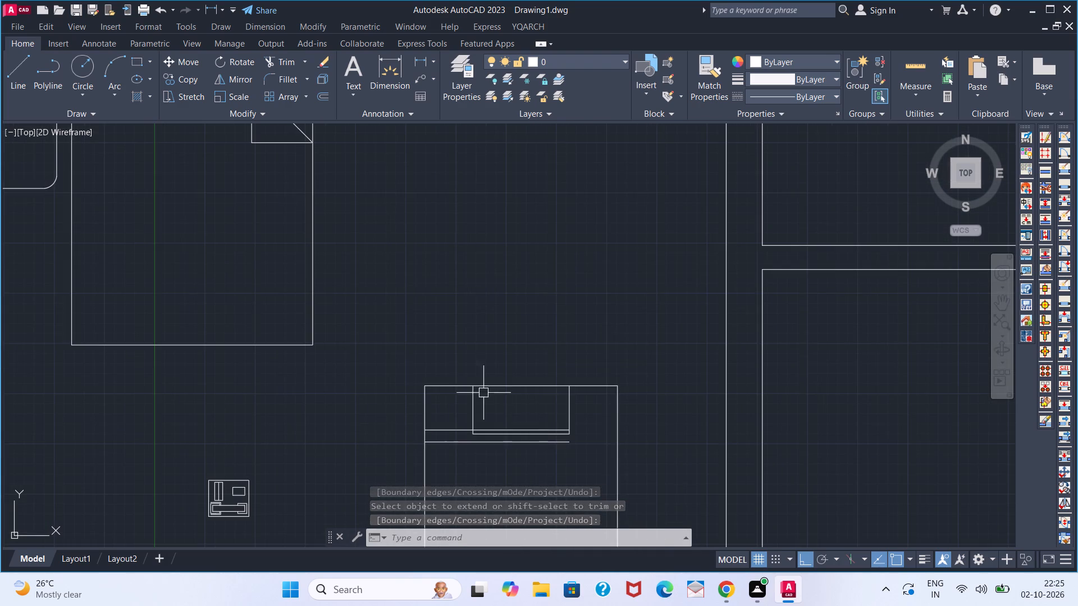
scroll(485, 379, down, 2)
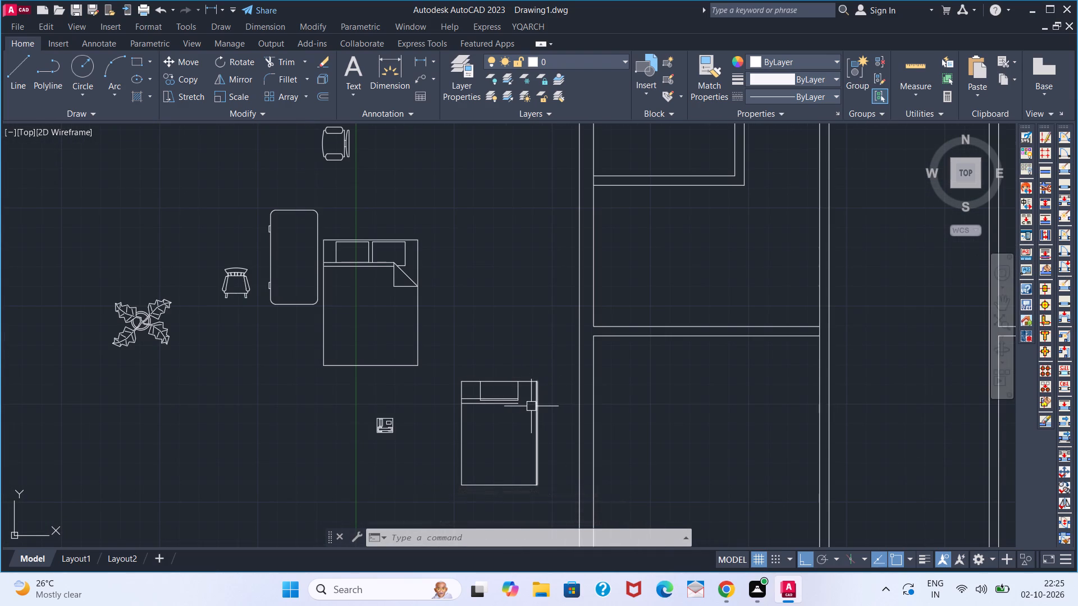
scroll(514, 395, up, 1)
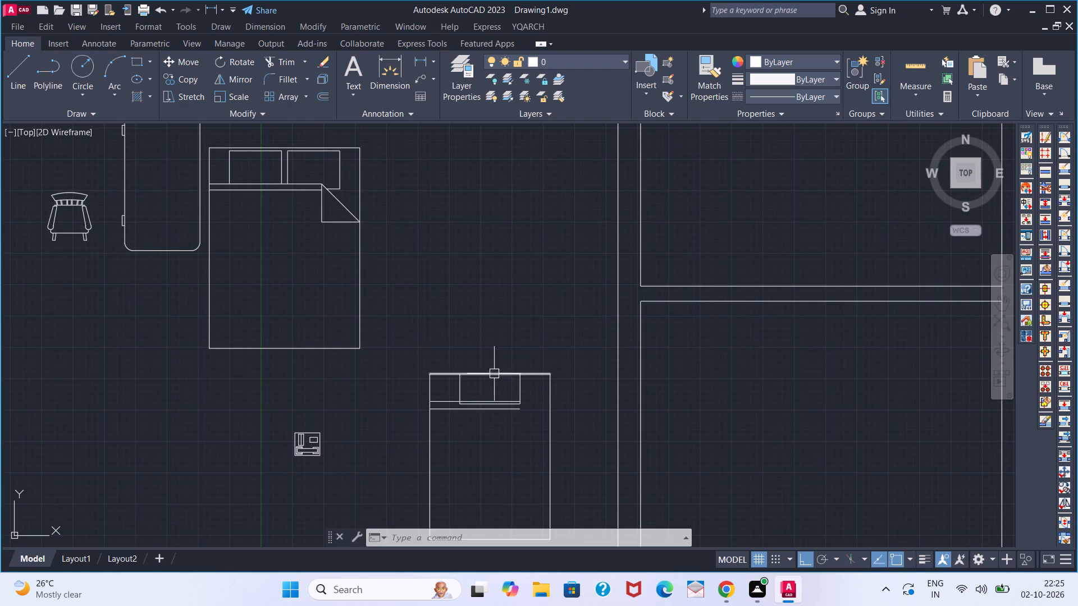
scroll(499, 398, up, 1)
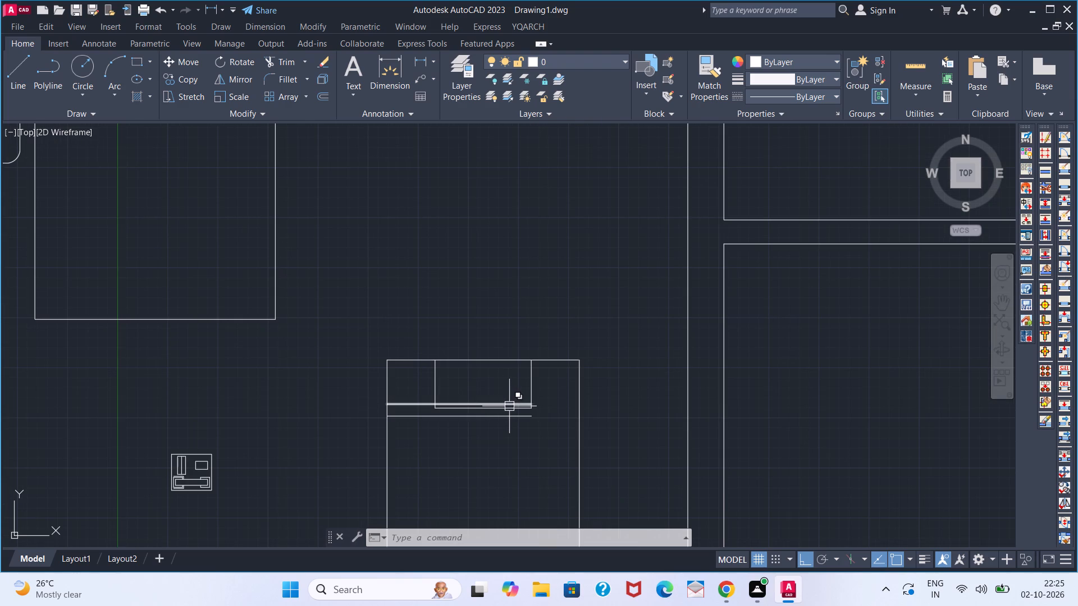
key(l)
key(Return)
scroll(502, 411, up, 3)
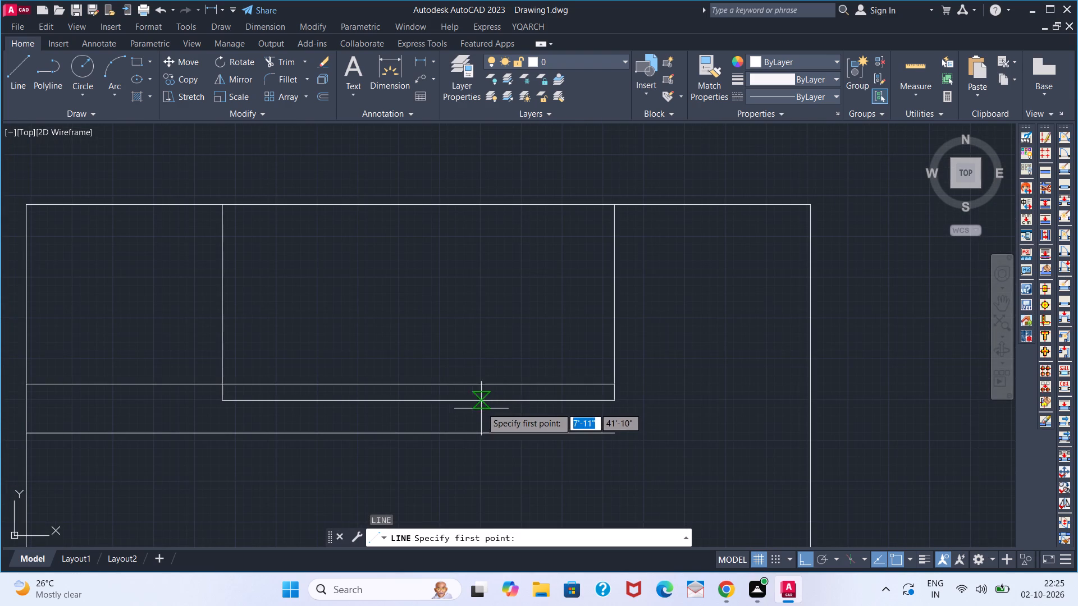
scroll(560, 391, down, 2)
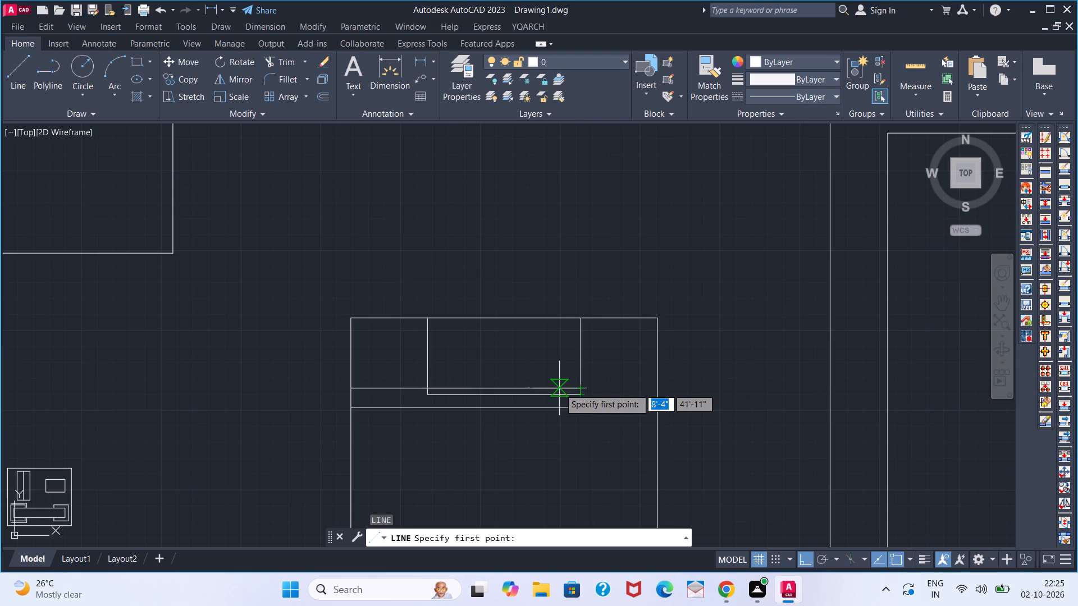
click(546, 387)
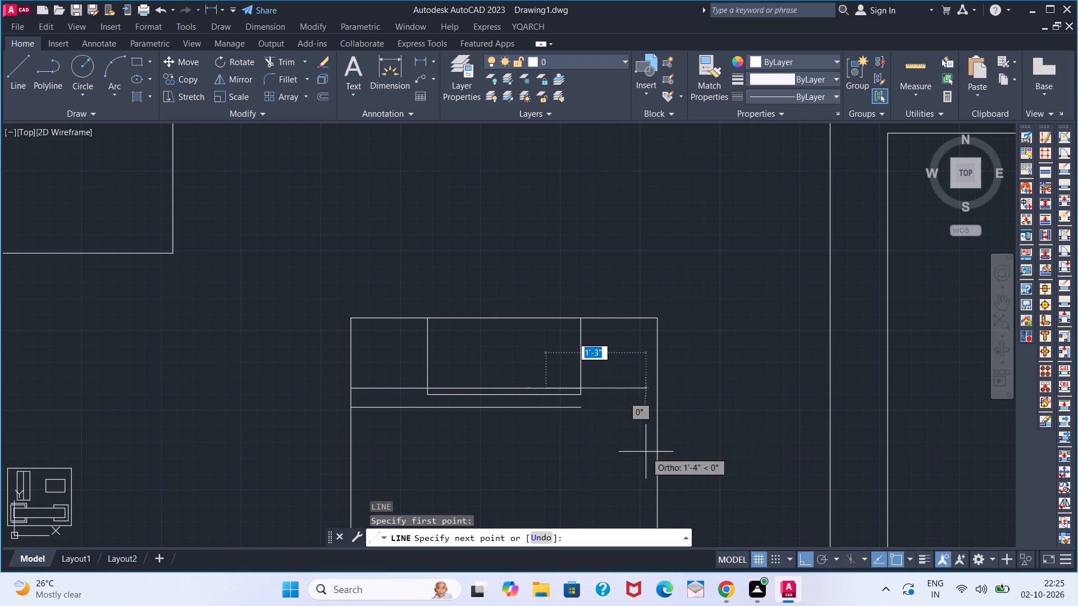
click(806, 562)
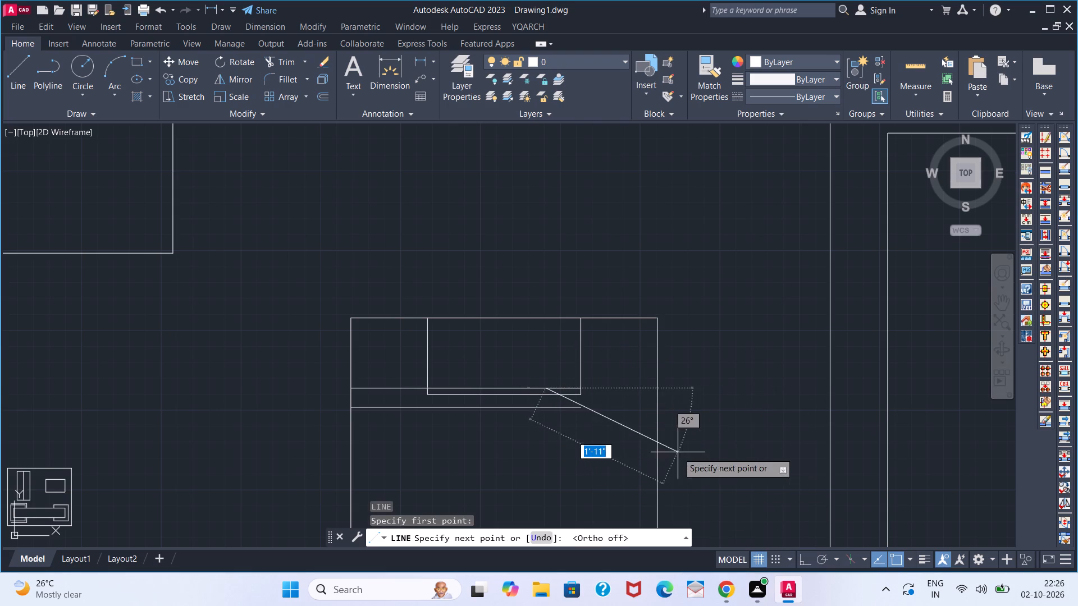
scroll(656, 466, down, 1)
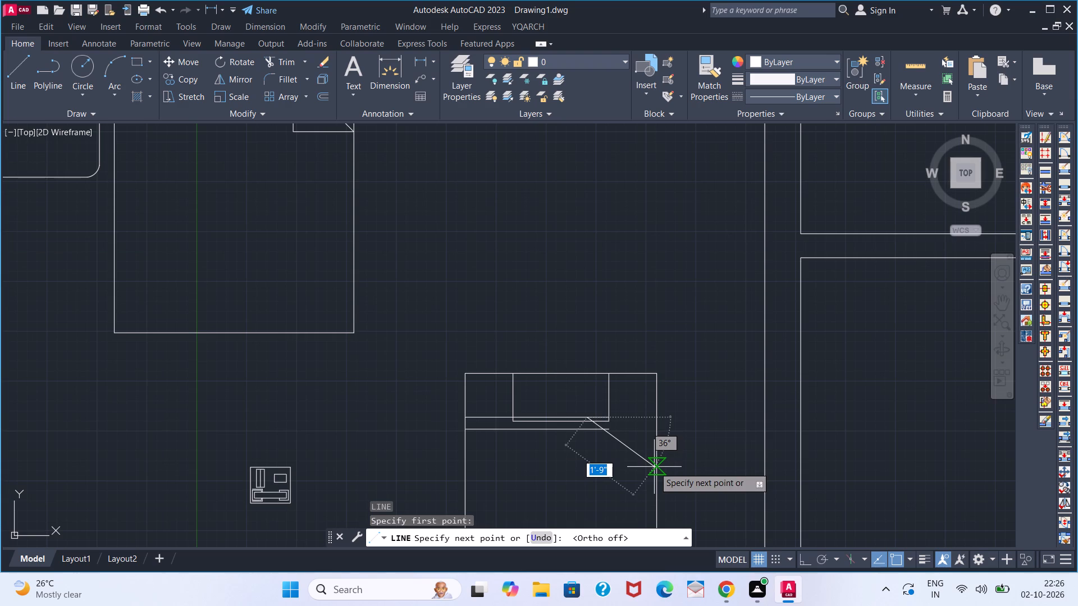
scroll(654, 467, down, 1)
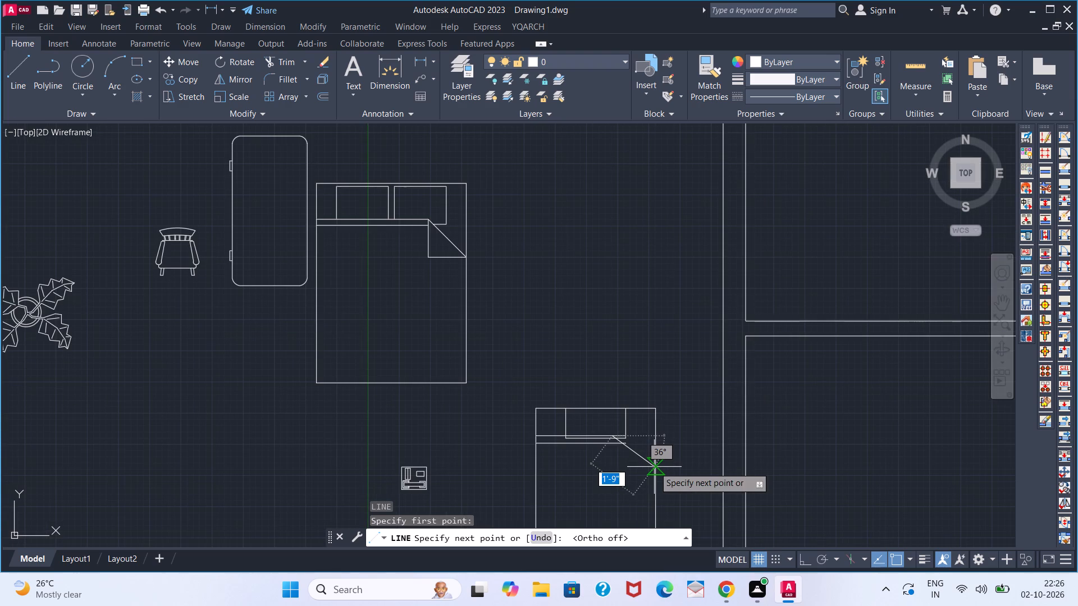
scroll(651, 468, up, 2)
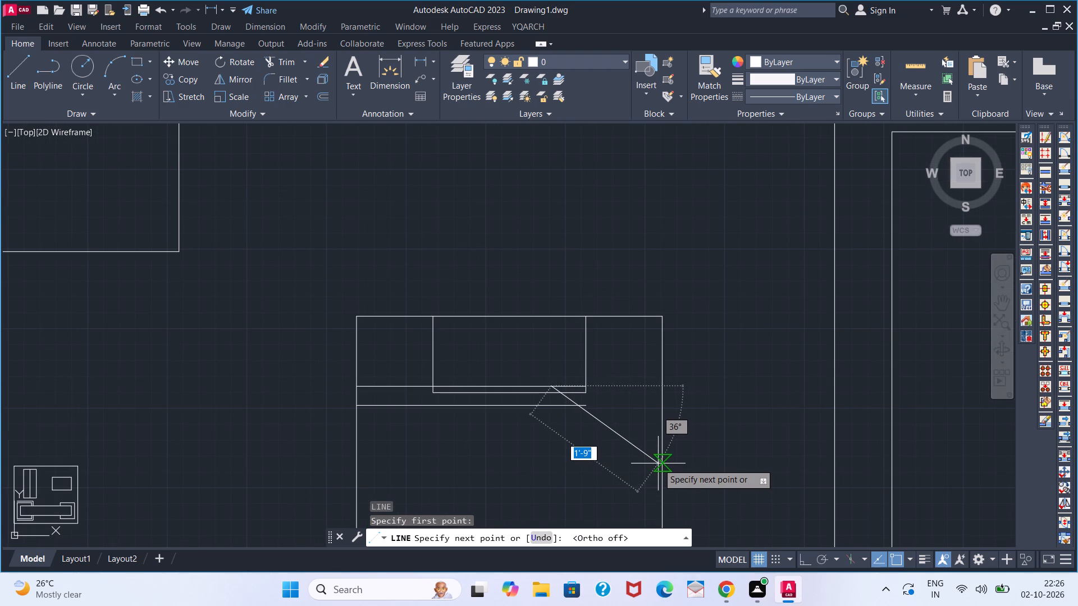
click(659, 462)
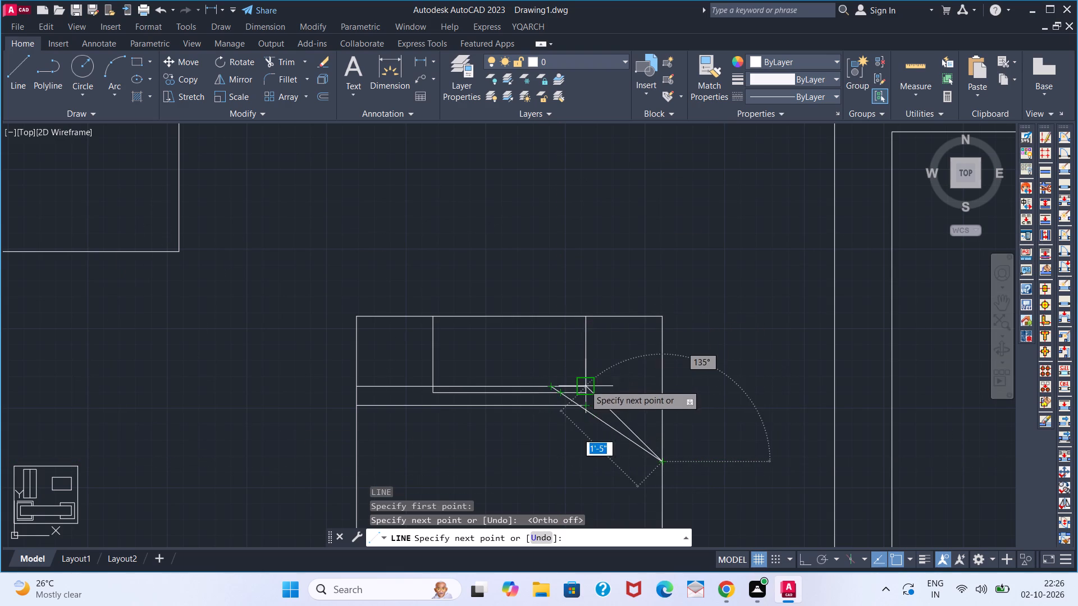
Close the folded-corner triangle with a horizontal line about 1'-5" long leftward and a vertical line up to the diagonal's start.
scroll(581, 396, down, 4)
scroll(574, 403, up, 3)
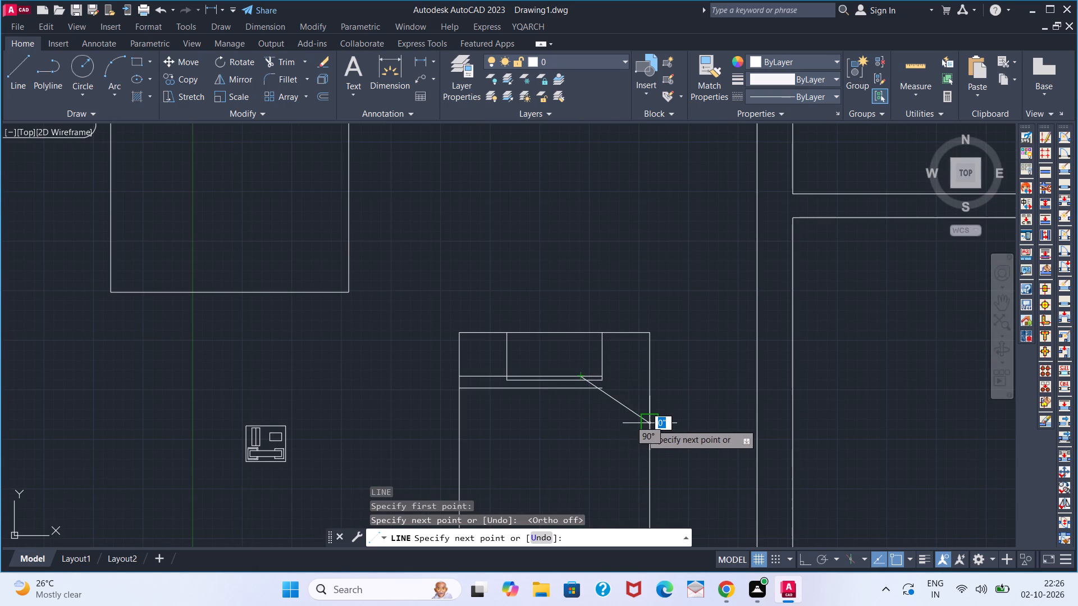
click(582, 421)
scroll(579, 374, up, 3)
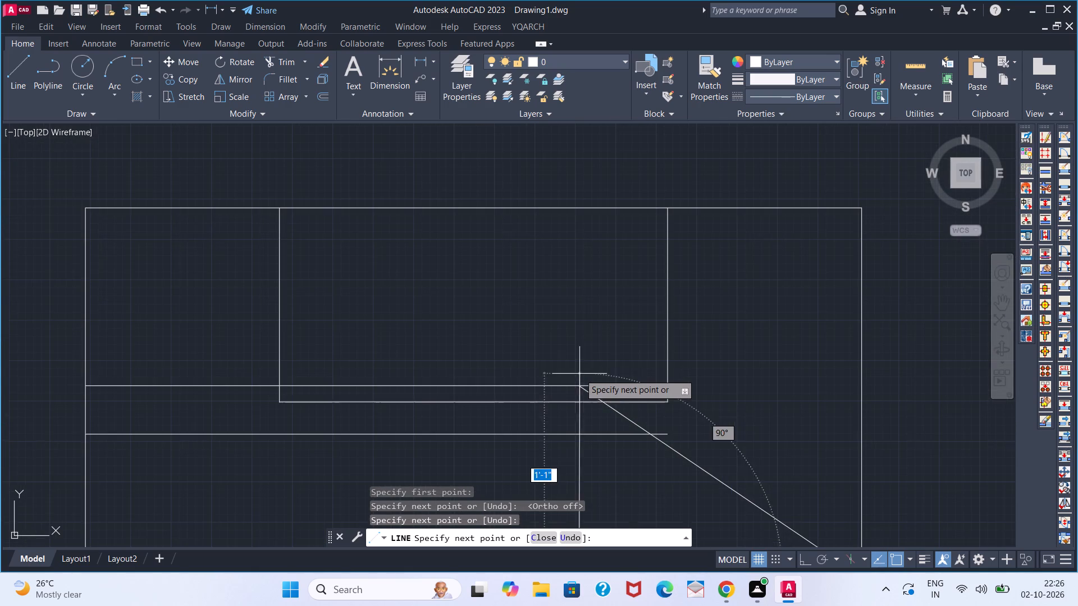
click(575, 384)
key(space)
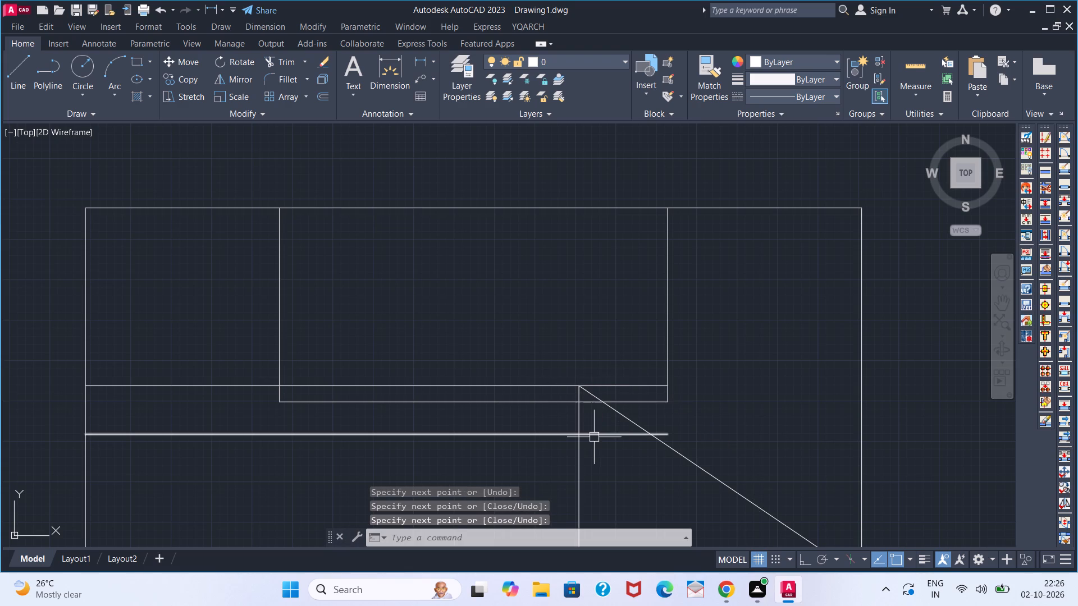
Trim the line below the pillow inside and beyond the folded-corner triangle so it ends at the triangle's vertical side.
text(TR)
key(space)
click(593, 433)
click(659, 432)
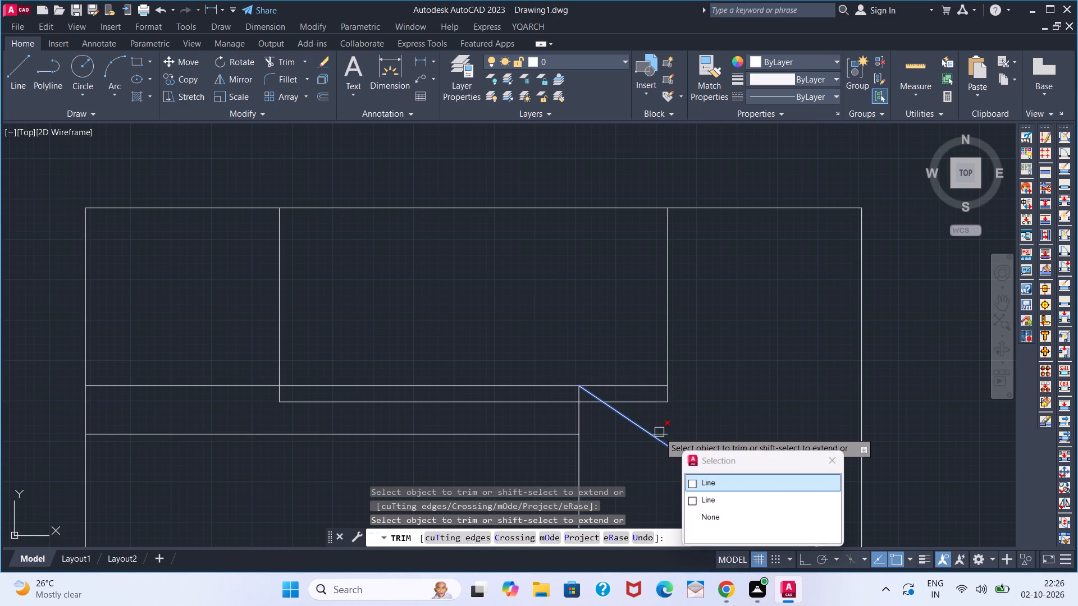
key(v)
key(Escape)
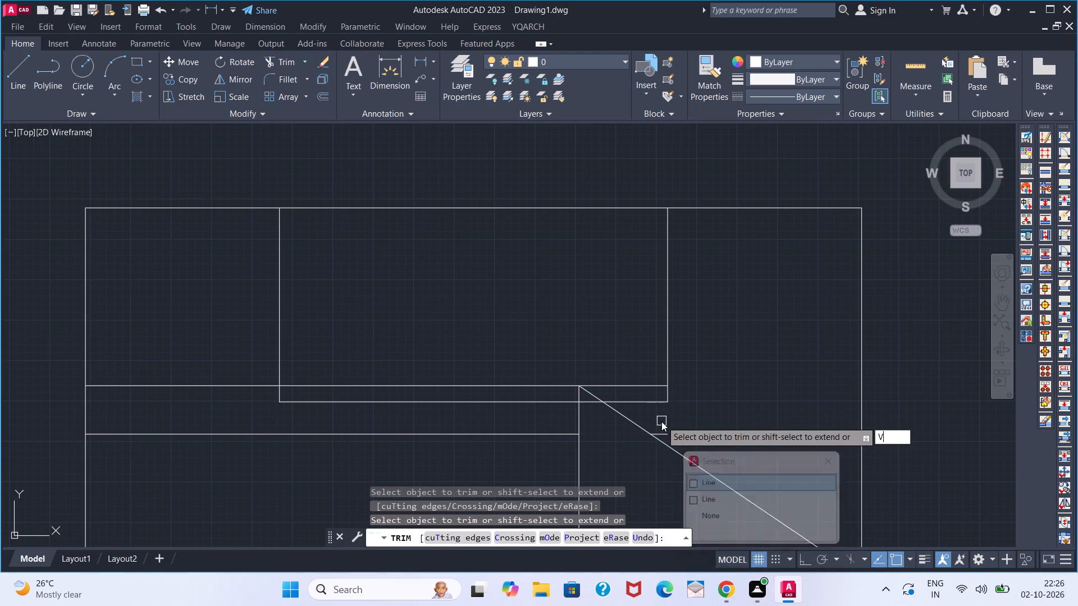
key(Escape)
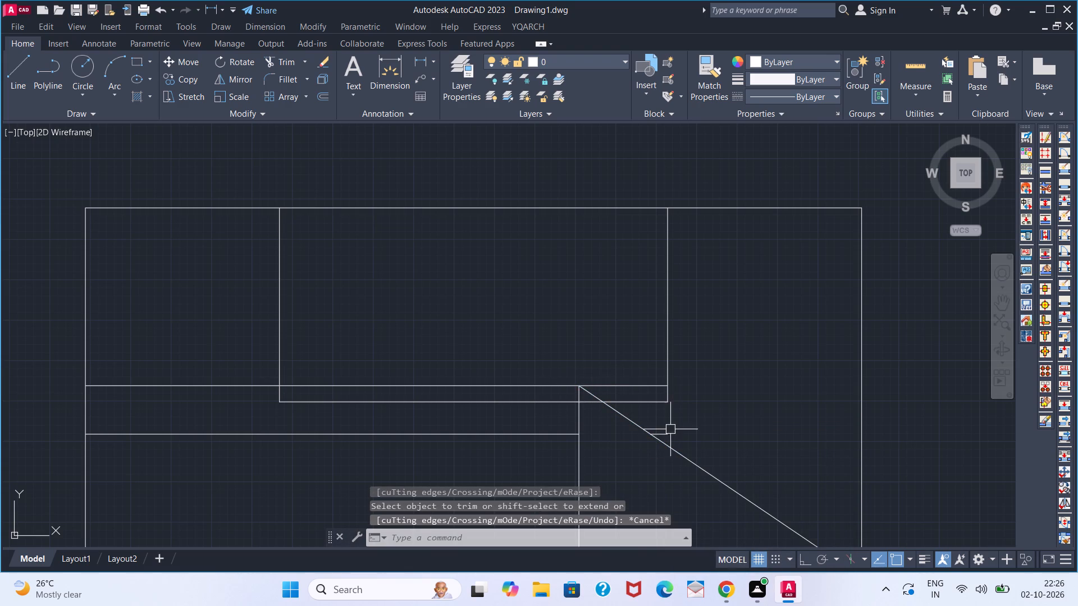
key(space)
click(667, 433)
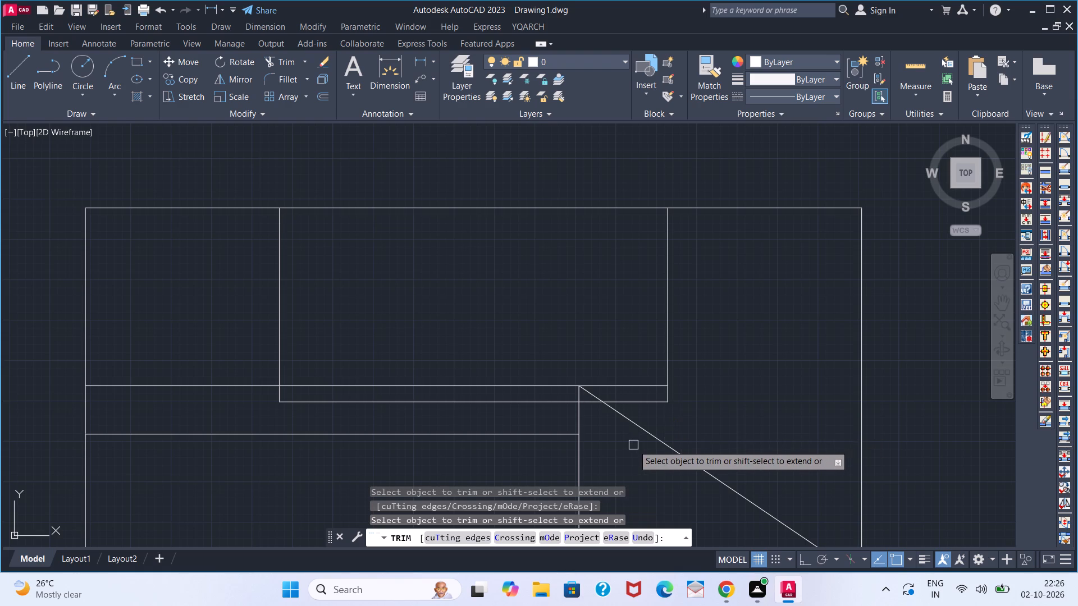
Trim the line inside the pillow where it runs past the folded corner's top point.
scroll(633, 445, down, 4)
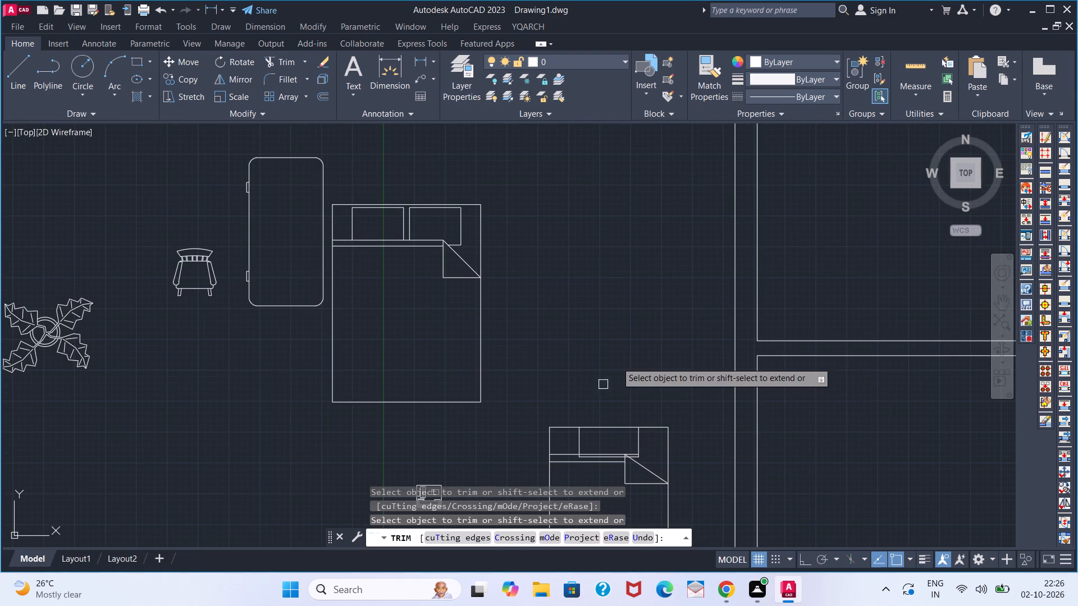
scroll(637, 416, up, 2)
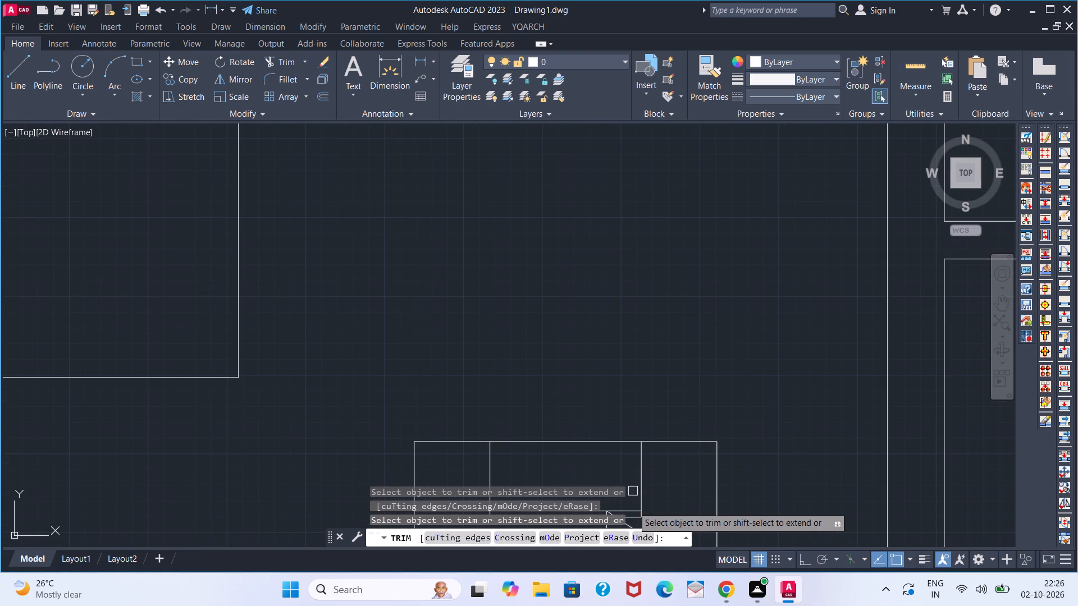
click(630, 511)
key(space)
Trim the pillow's bottom edge and left-side stub below the upper blanket line, plus the bottom-edge piece inside the folded-corner triangle.
scroll(655, 483, down, 2)
middle_drag(631, 444, 634, 400)
middle_drag(637, 375, 641, 333)
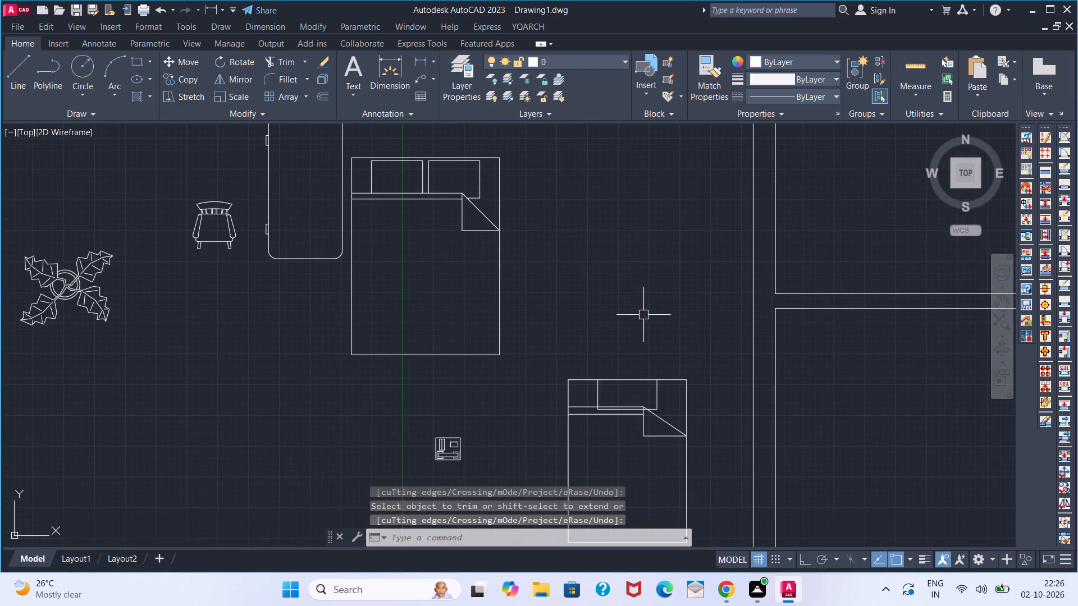
scroll(646, 316, down, 1)
scroll(628, 375, up, 2)
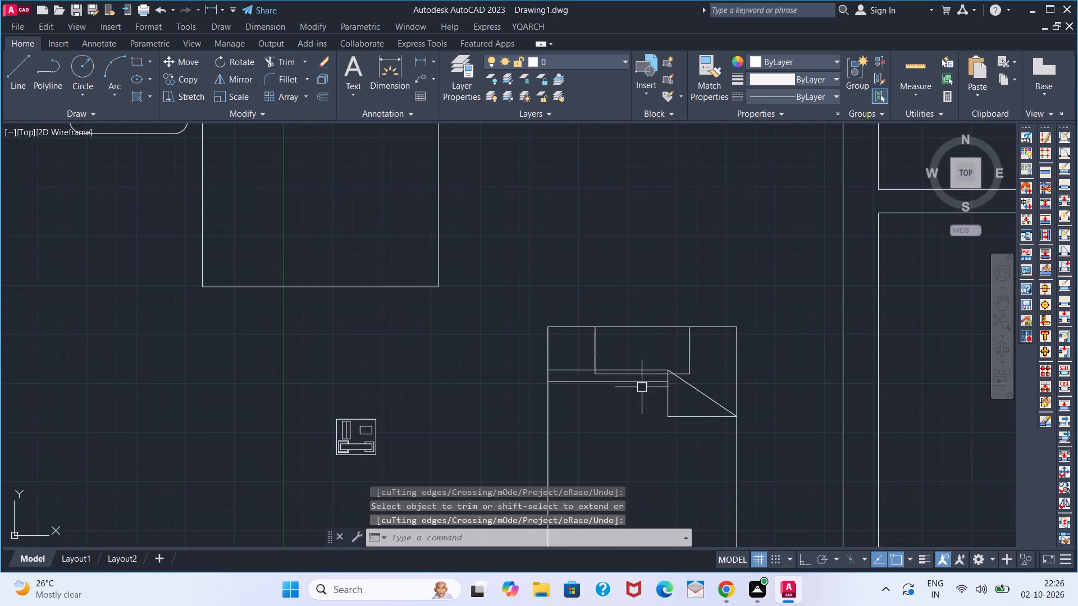
text(TR)
key(space)
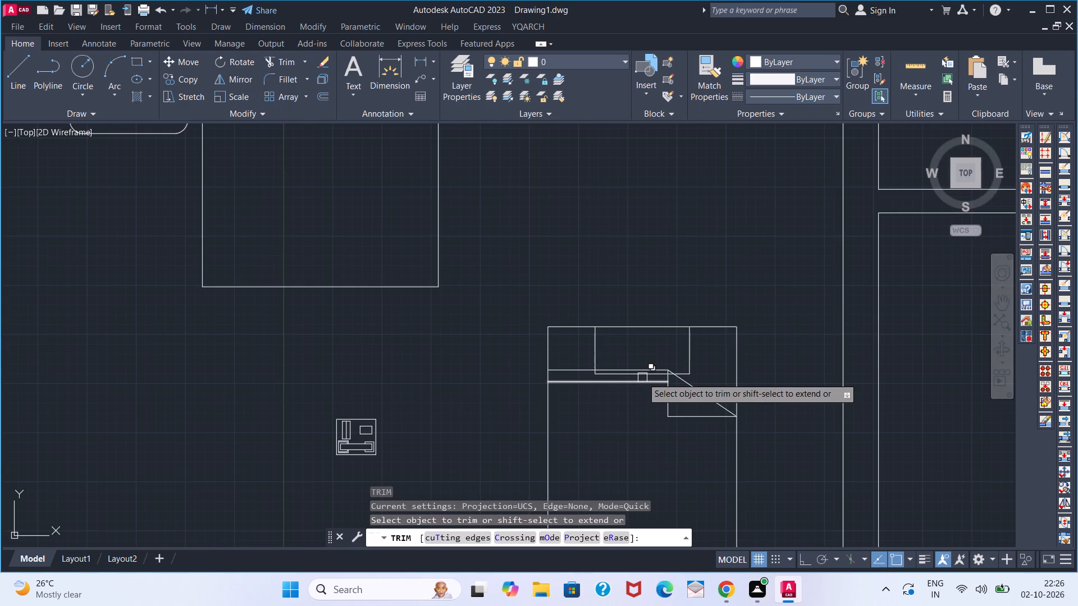
scroll(642, 378, up, 2)
click(647, 369)
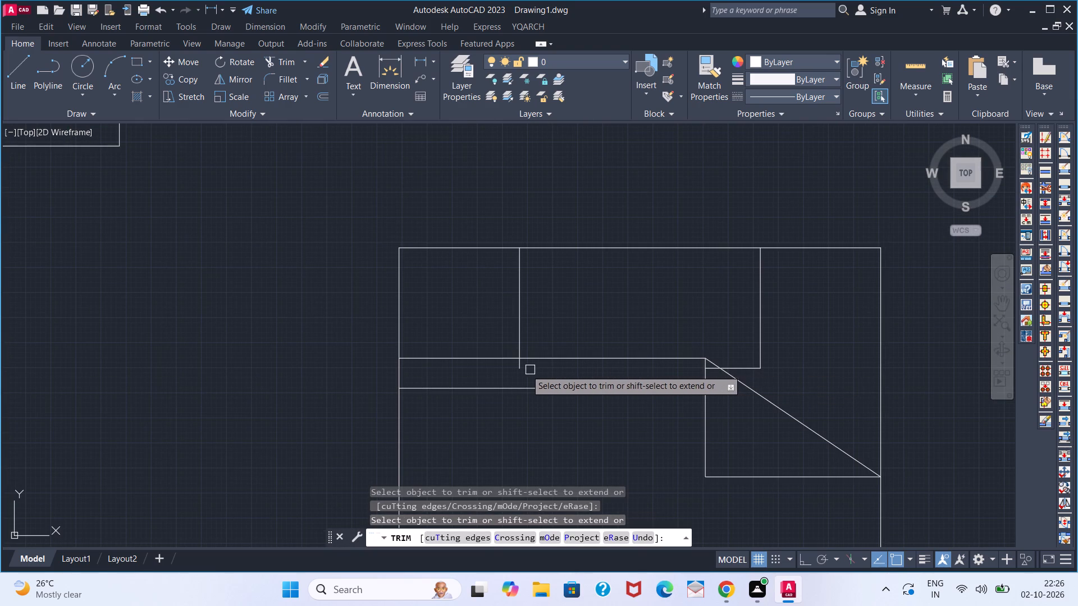
click(522, 369)
key(space)
key(space)
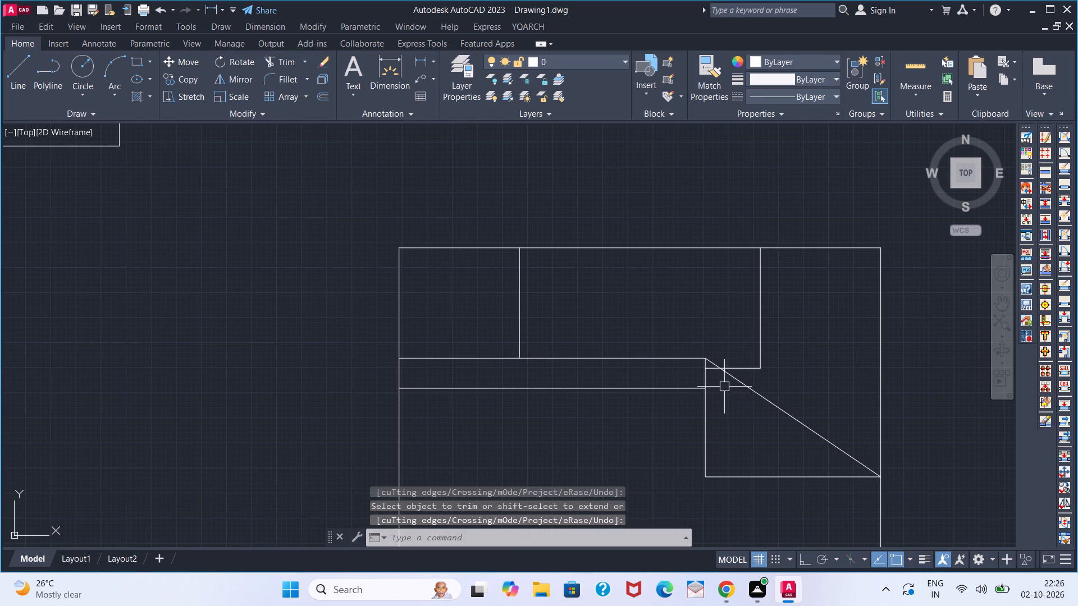
scroll(710, 378, up, 2)
click(714, 359)
key(space)
scroll(717, 384, down, 3)
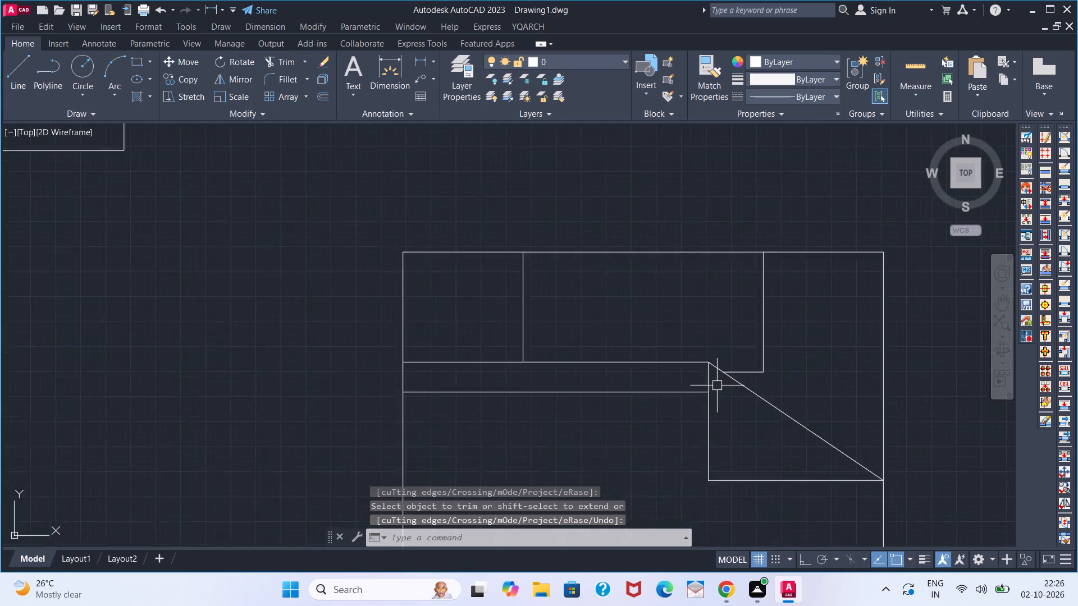
Group all the lines of the finished single bed.
scroll(717, 388, down, 3)
middle_drag(702, 409, 661, 370)
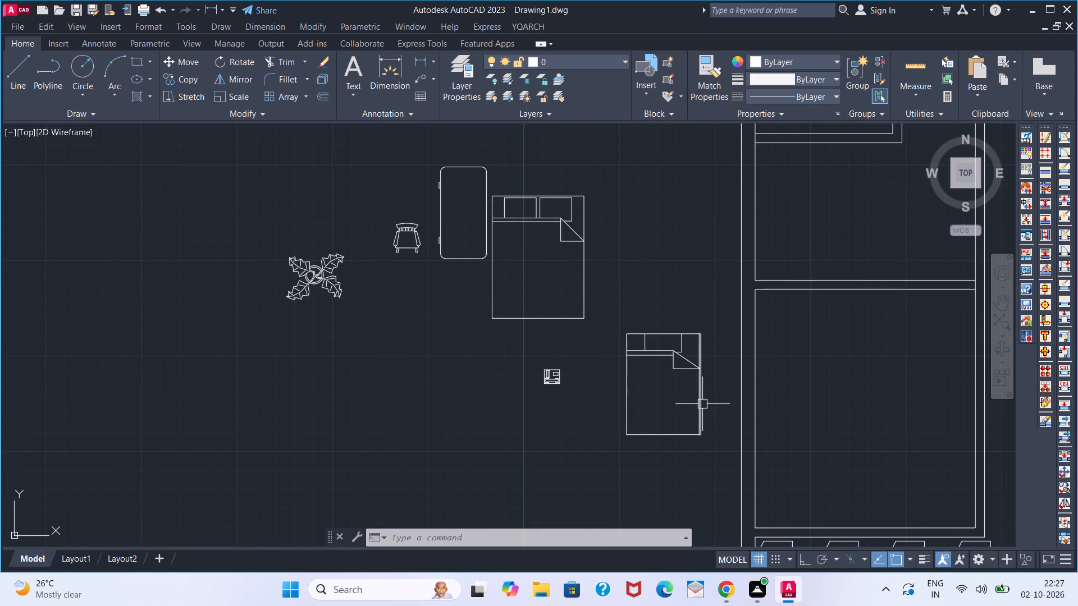
click(709, 313)
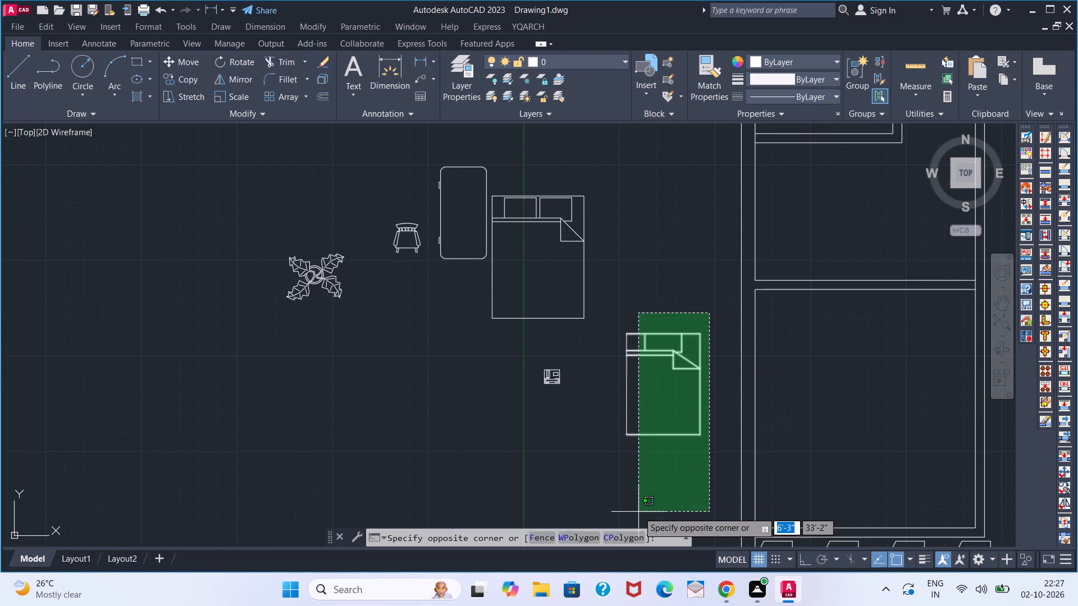
click(618, 503)
key(g)
key(space)
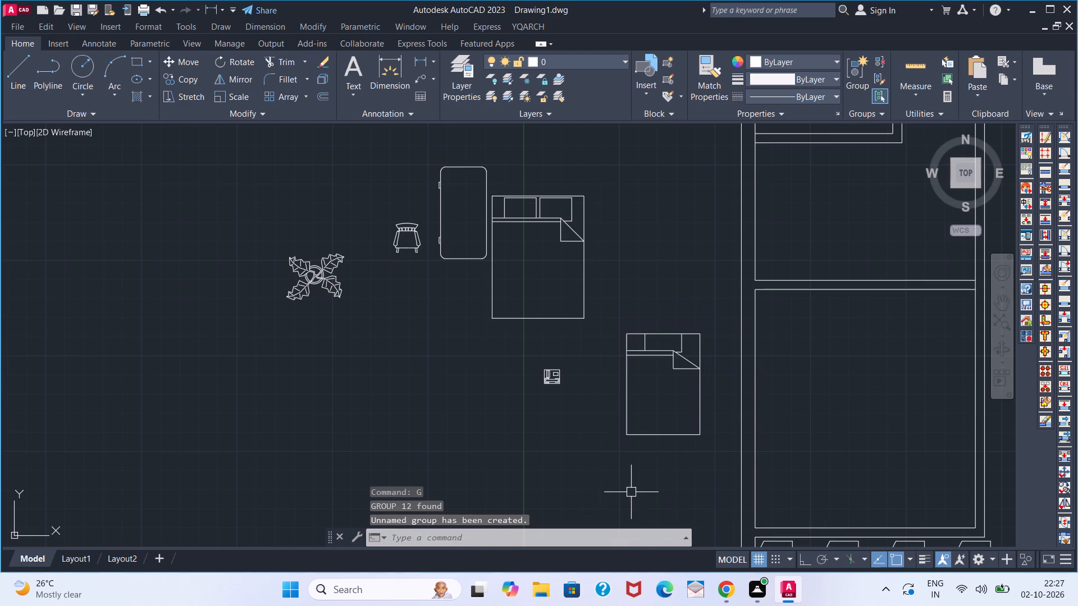
Try to define the grouped single bed as a block named SINGLE BED 4'X5'-6" with its top-left corner as base point.
click(652, 438)
key(b)
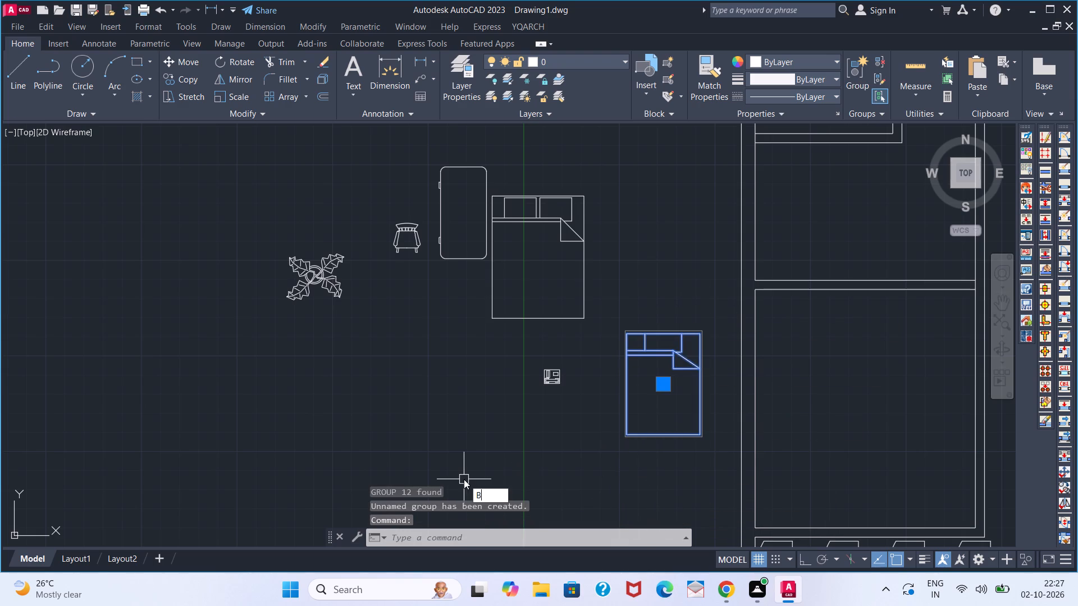
key(space)
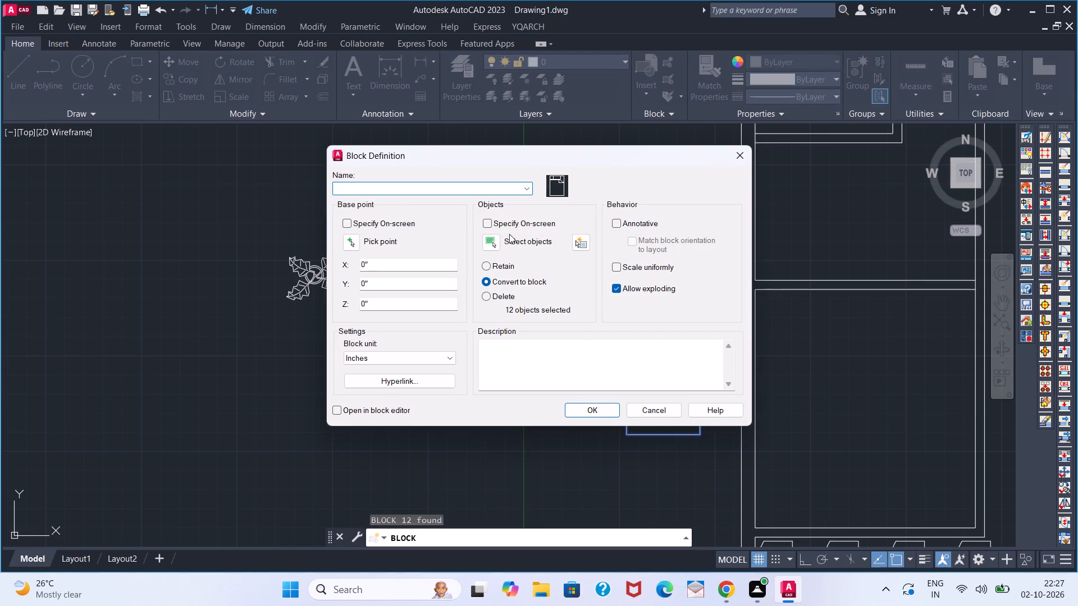
text(SINGLE BED)
key(space)
text(4')
key(x)
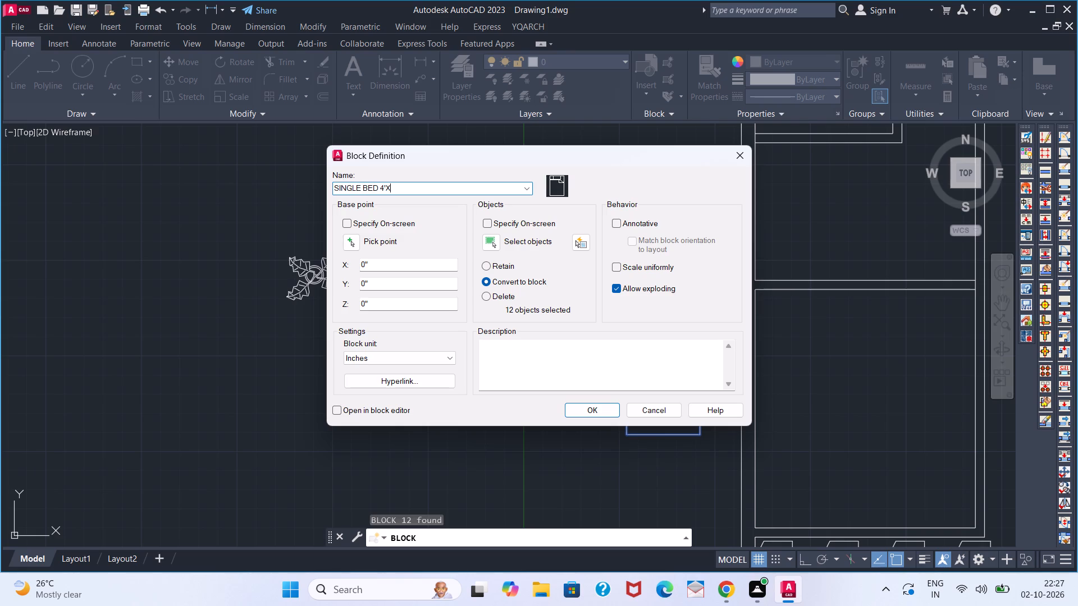
text(5'-6")
click(354, 242)
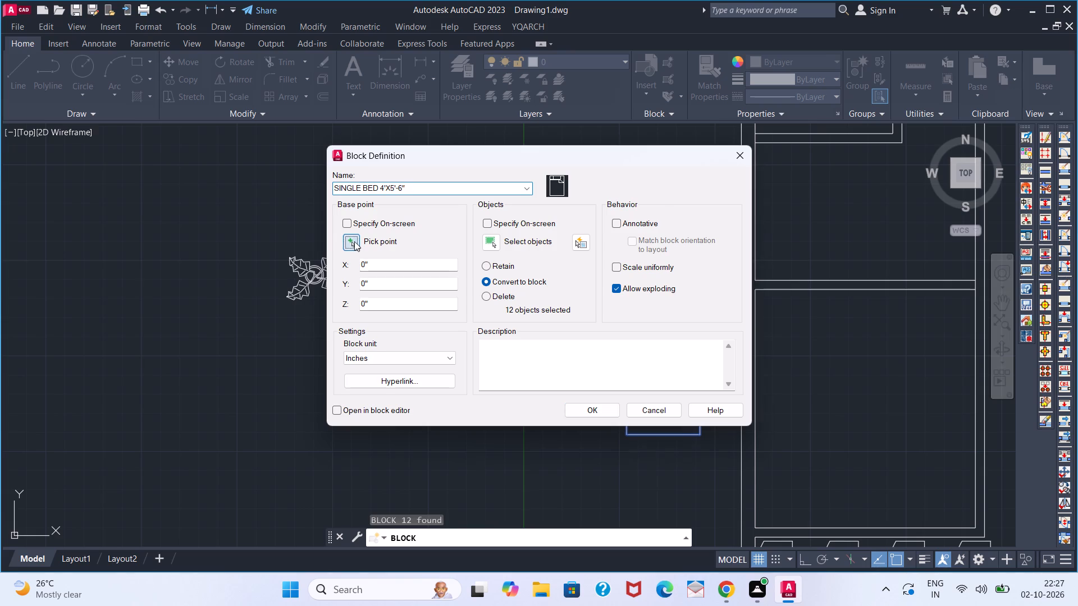
click(623, 335)
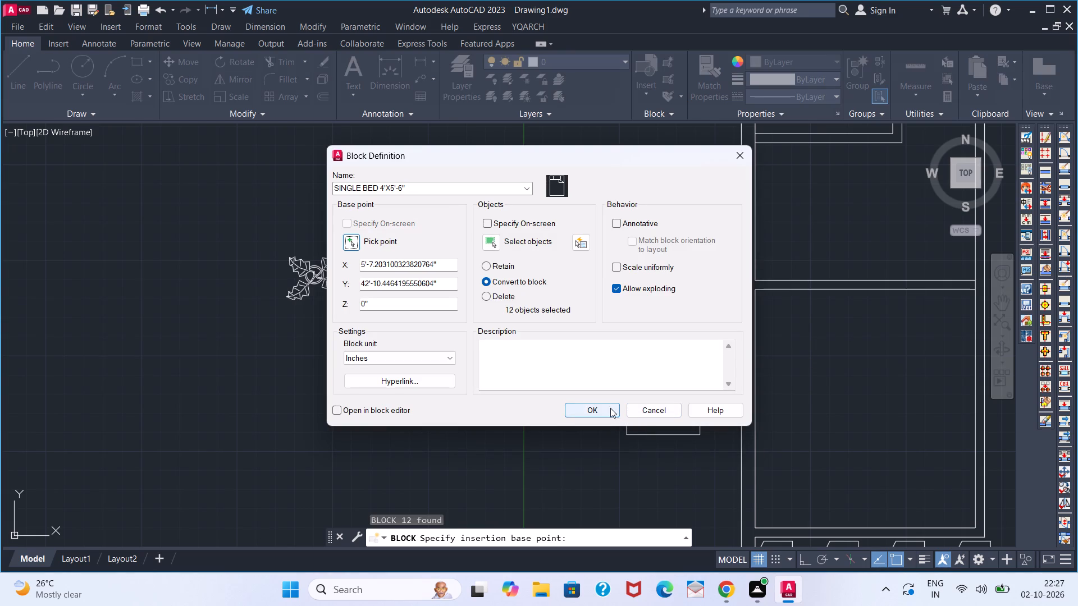
click(604, 406)
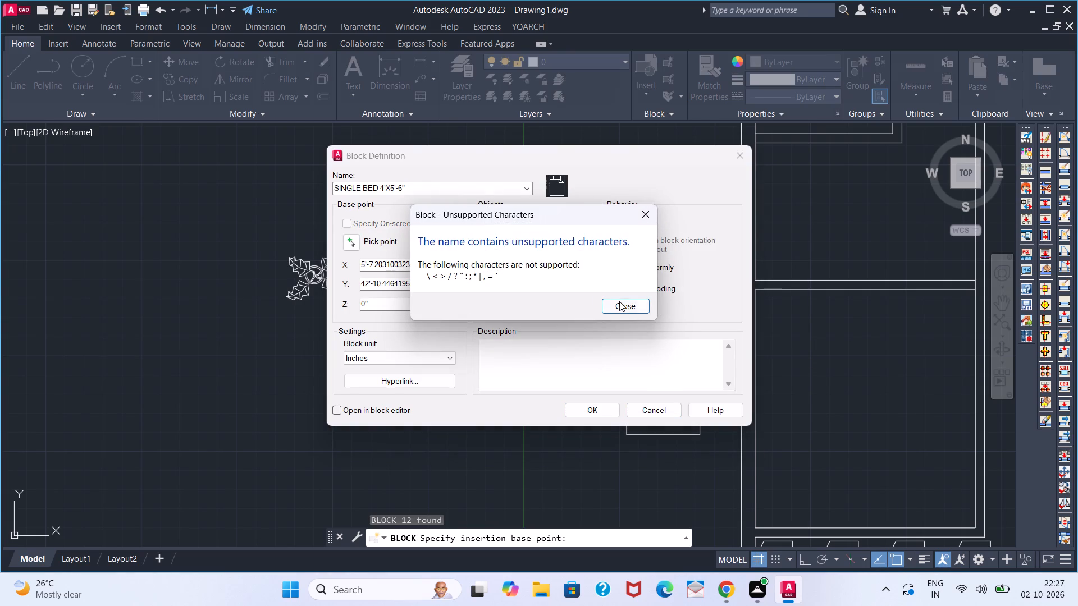
click(620, 304)
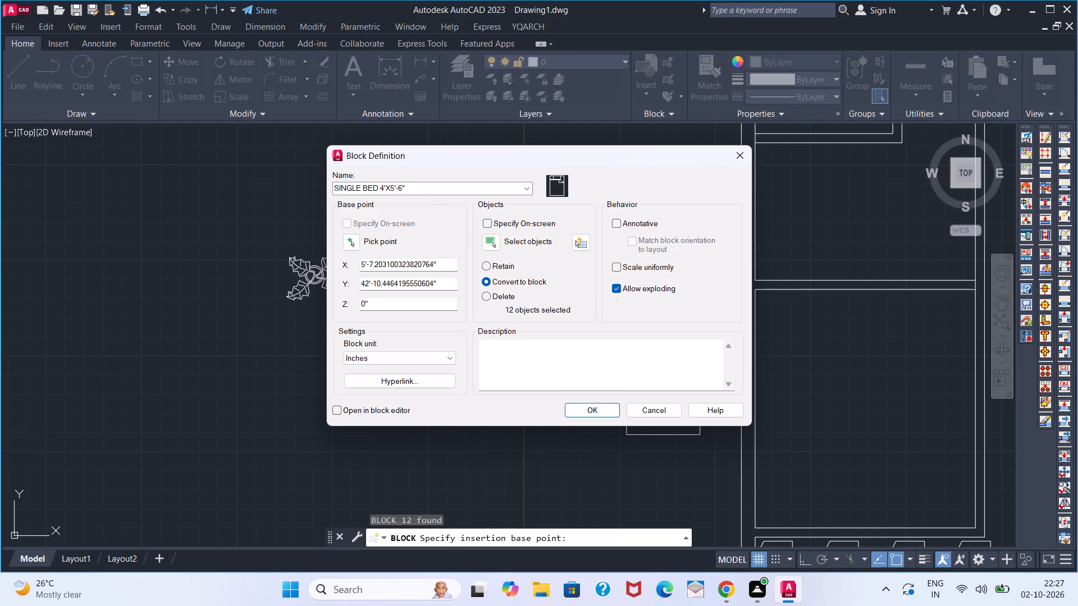
Shorten the block name to SINGLE BED, reselect the grouped bed as its objects, and create the block.
drag(413, 183, 385, 183)
click(441, 192)
click(427, 190)
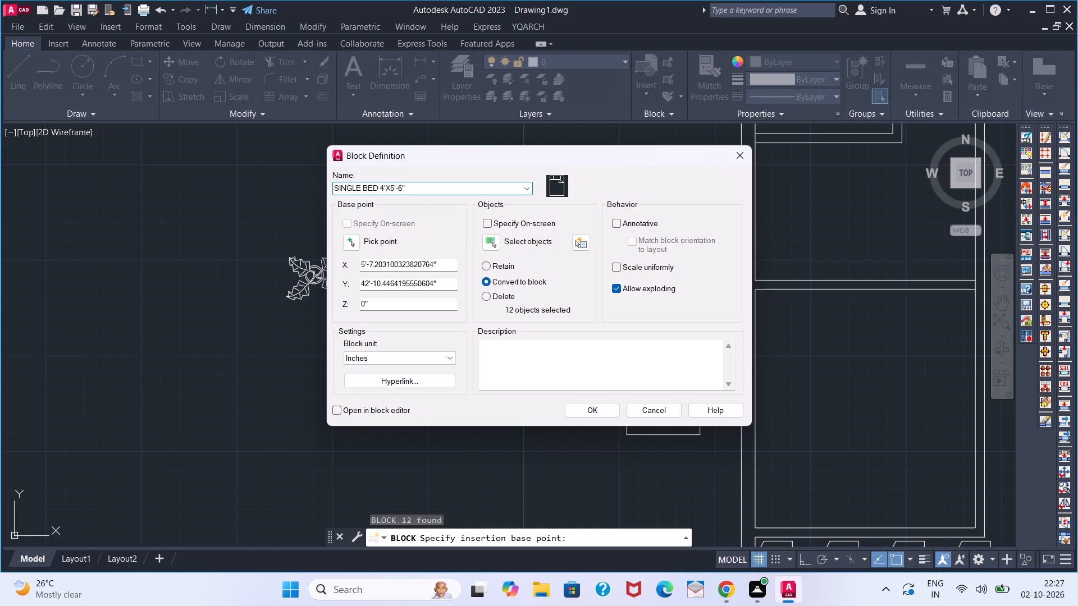
key(BackSpace)
key(BackSpace)
key(BackSpace)
key(BackSpace)
key(BackSpace)
key(BackSpace)
key(BackSpace)
key(BackSpace)
key(BackSpace)
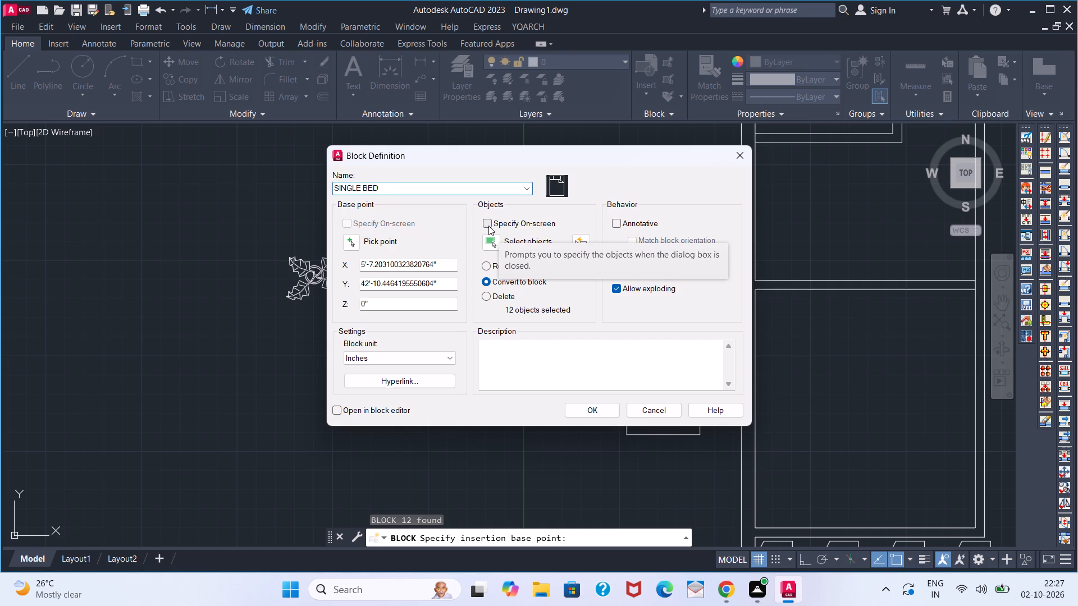
click(488, 226)
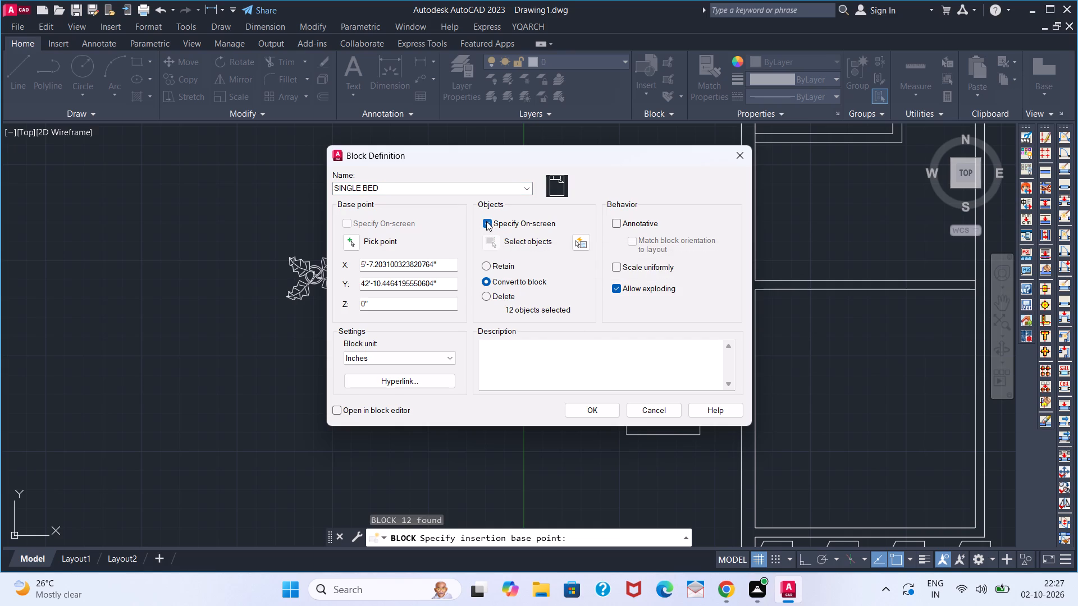
click(486, 221)
click(491, 245)
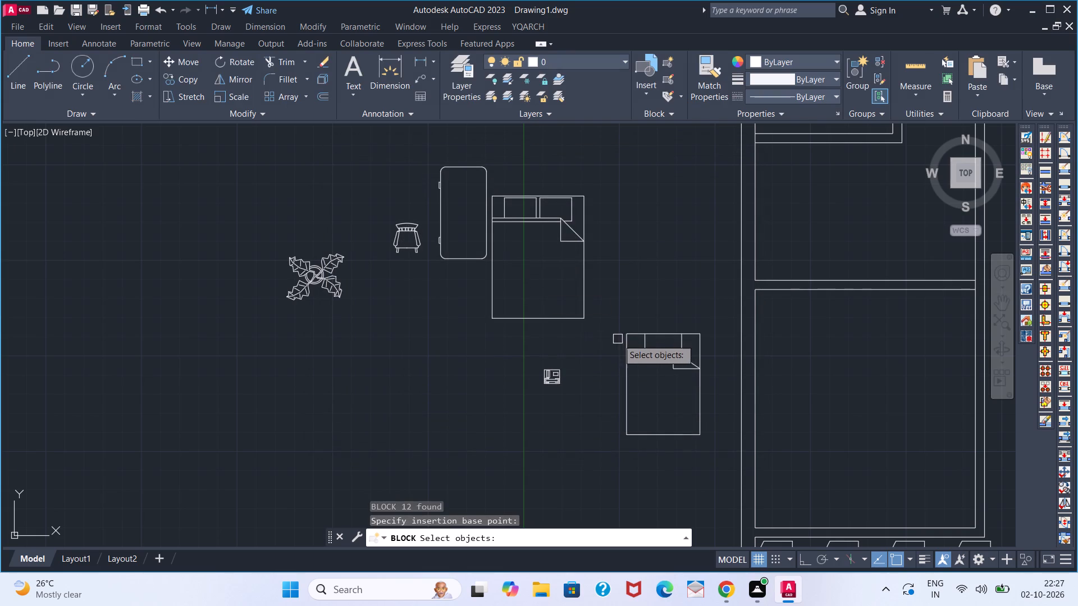
click(626, 337)
key(Return)
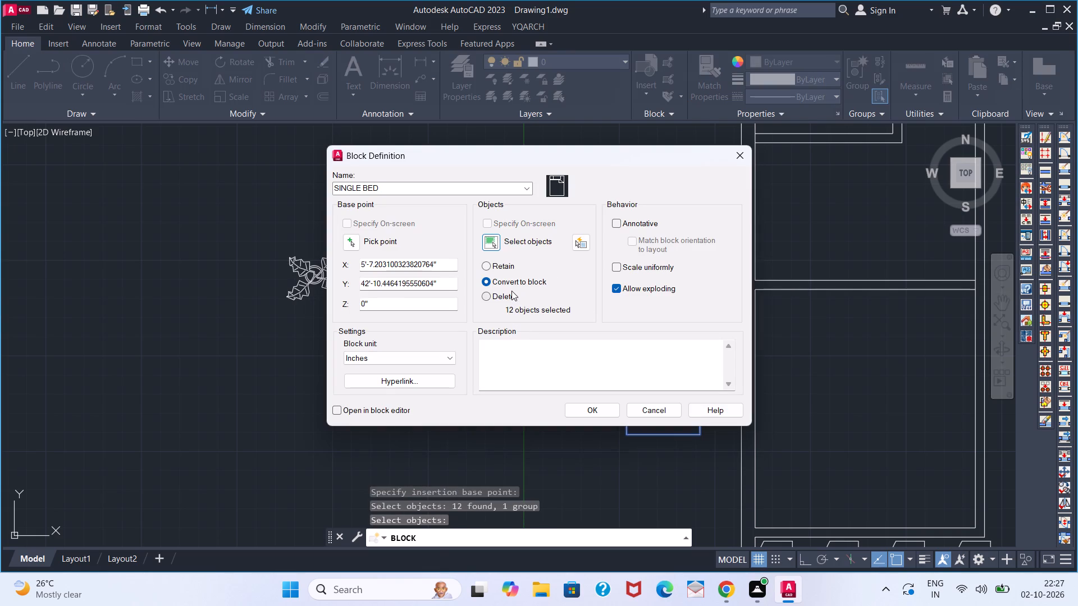
click(596, 407)
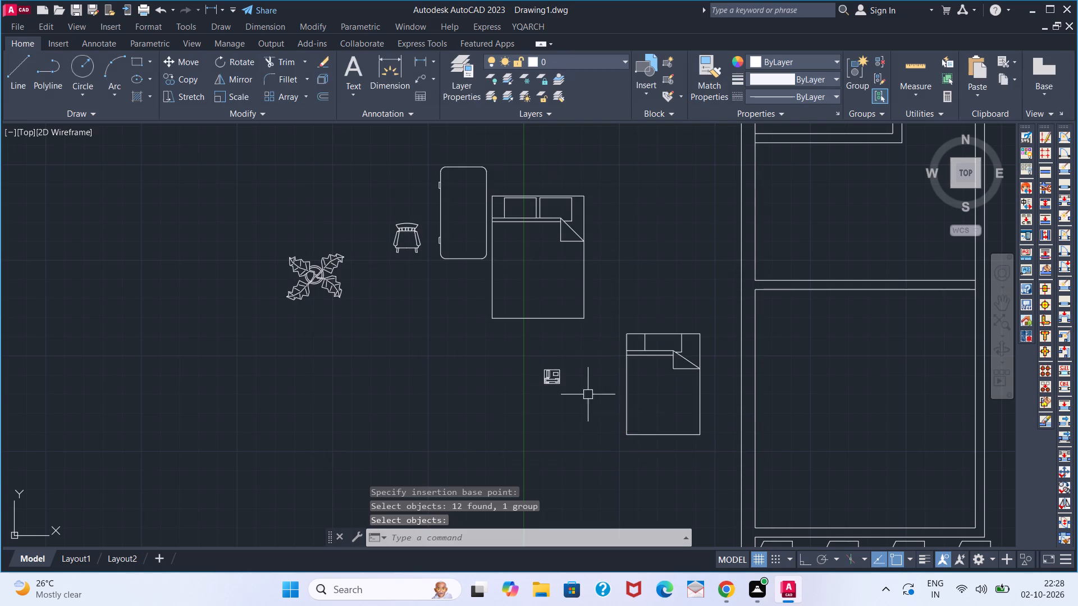
Delete the original double bed beside the table outside the floor plan.
scroll(652, 307, down, 1)
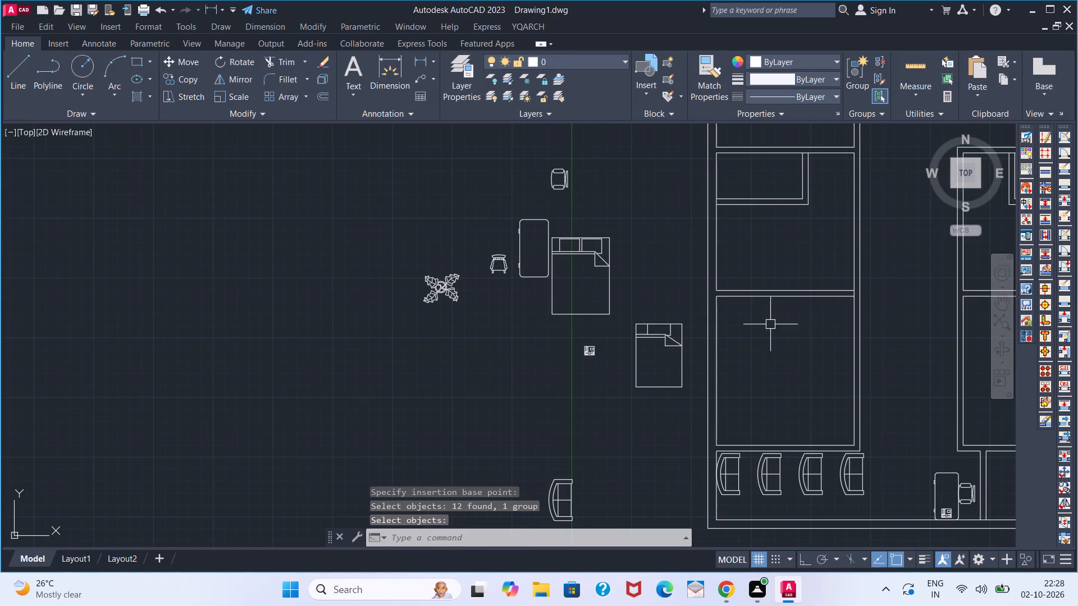
scroll(774, 327, down, 1)
click(661, 284)
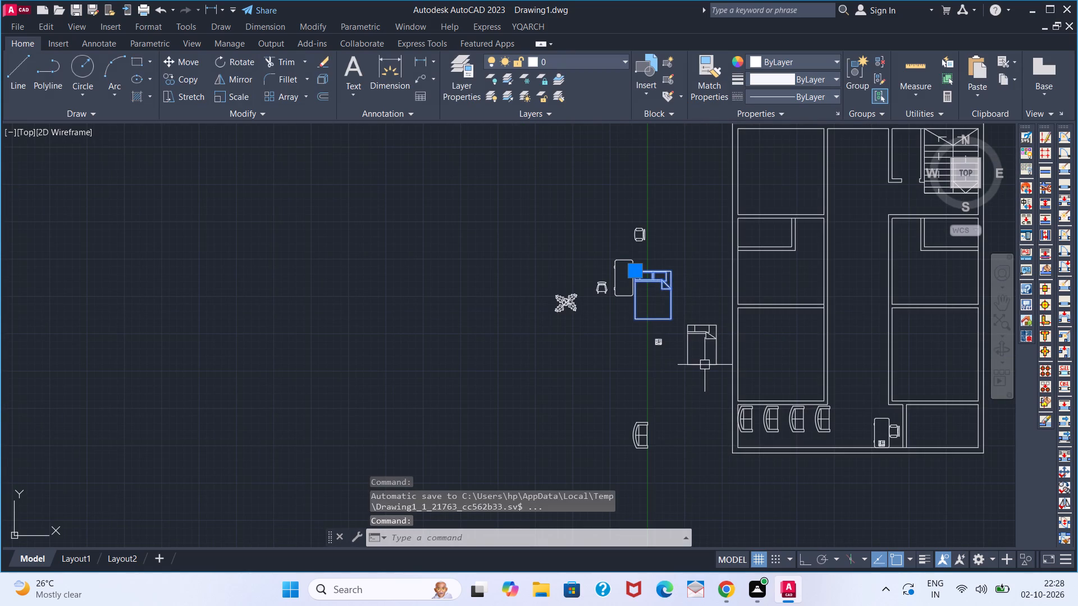
key(Delete)
Rotate the single bed block 90° counterclockwise about its bottom-left corner with Ortho on.
middle_drag(769, 348, 541, 346)
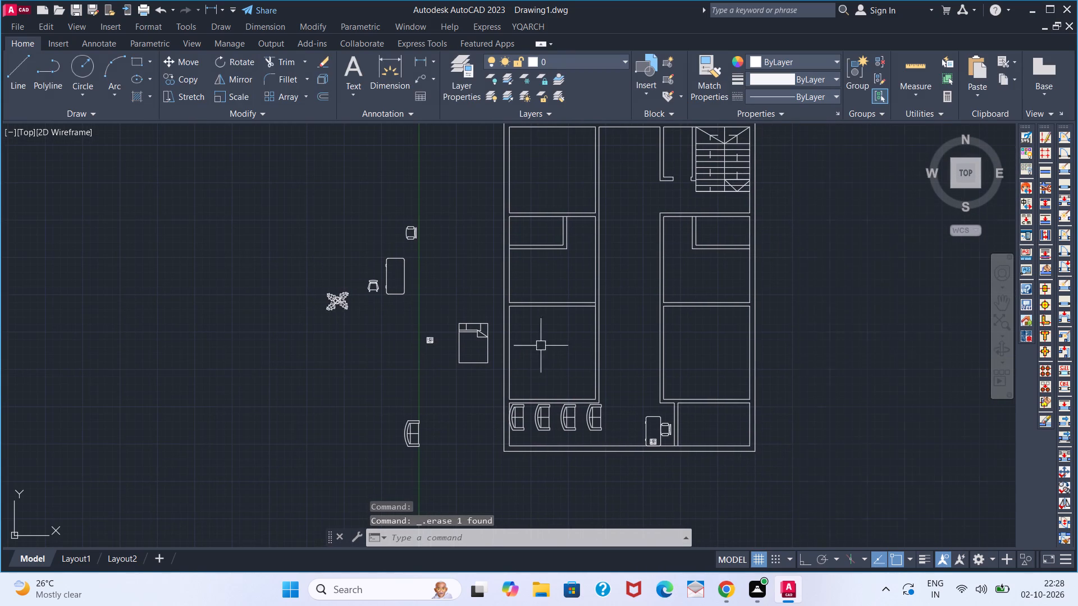
scroll(469, 364, up, 1)
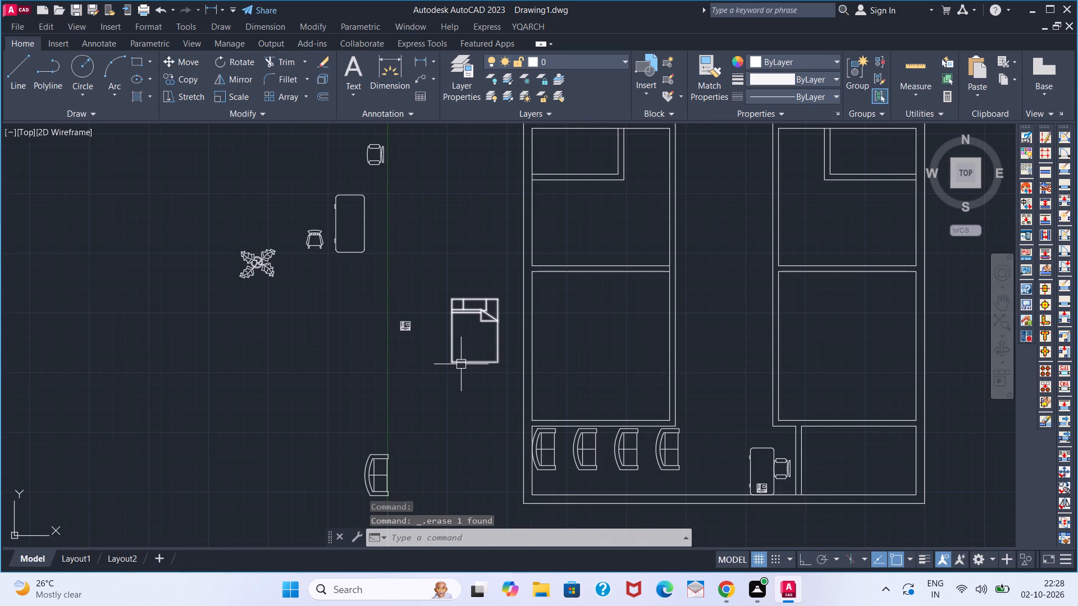
scroll(516, 369, down, 1)
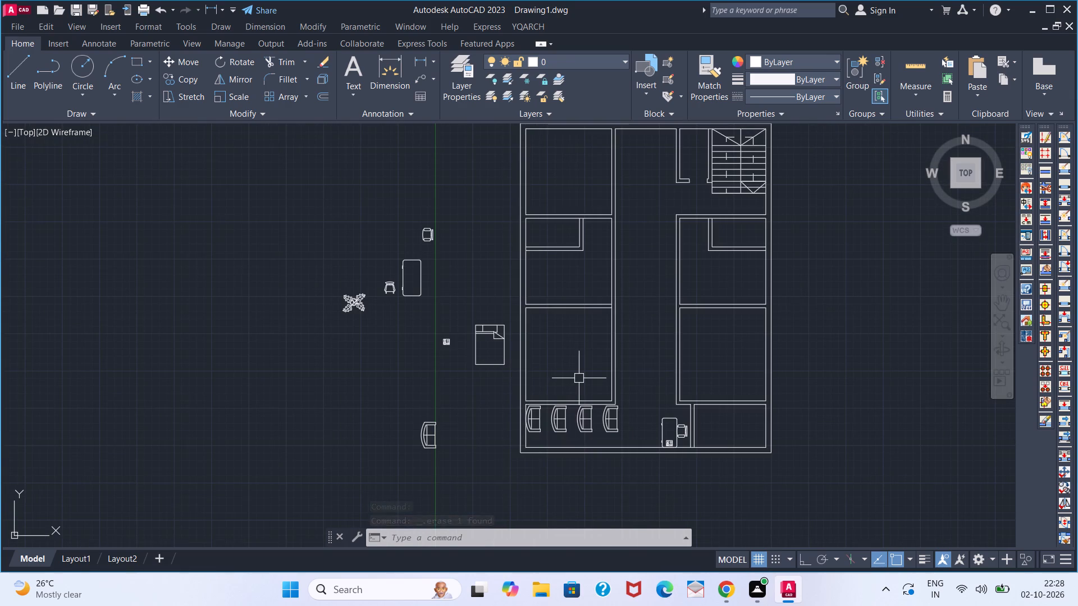
scroll(579, 378, down, 1)
middle_drag(567, 357, 552, 357)
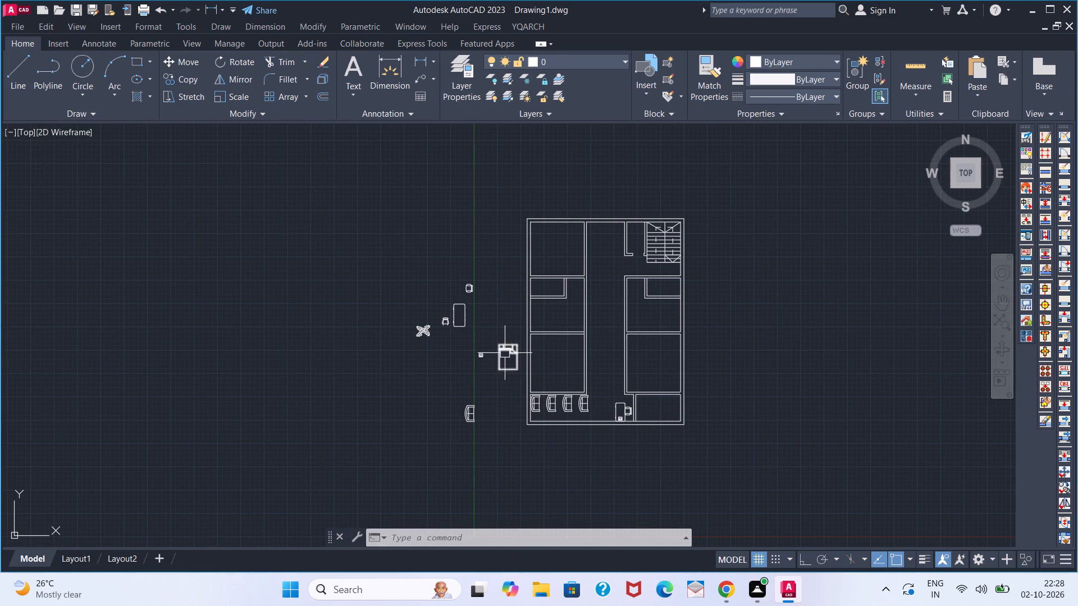
scroll(506, 353, up, 1)
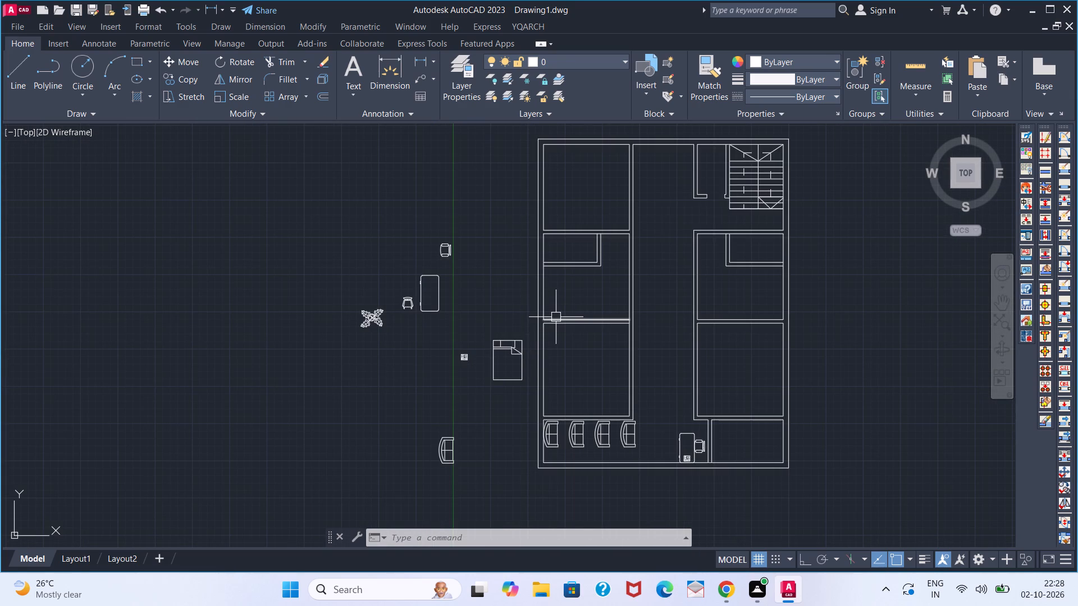
click(509, 338)
text(RO)
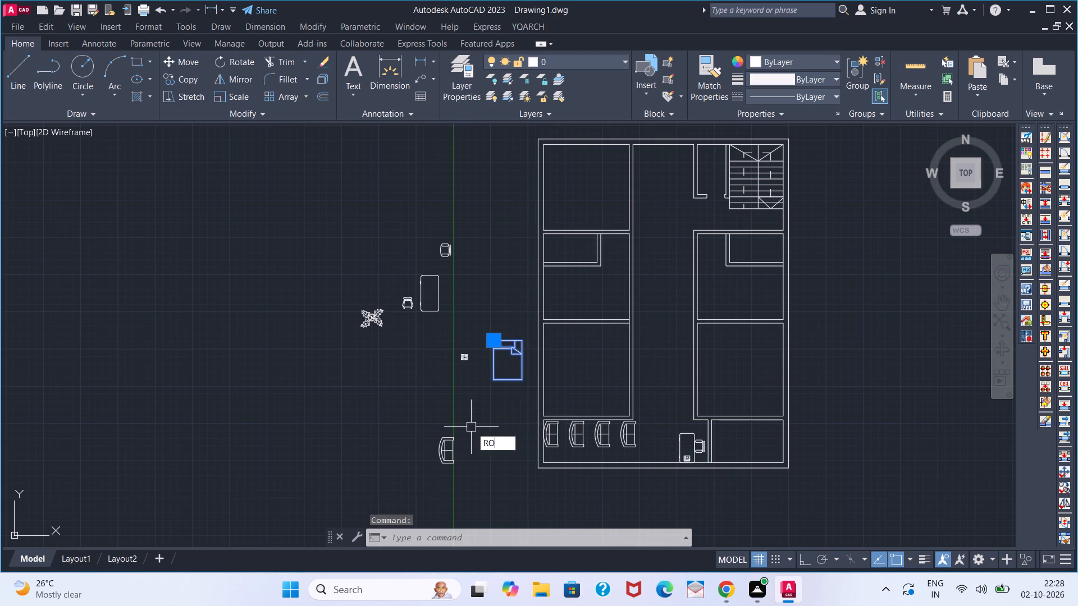
key(space)
click(803, 562)
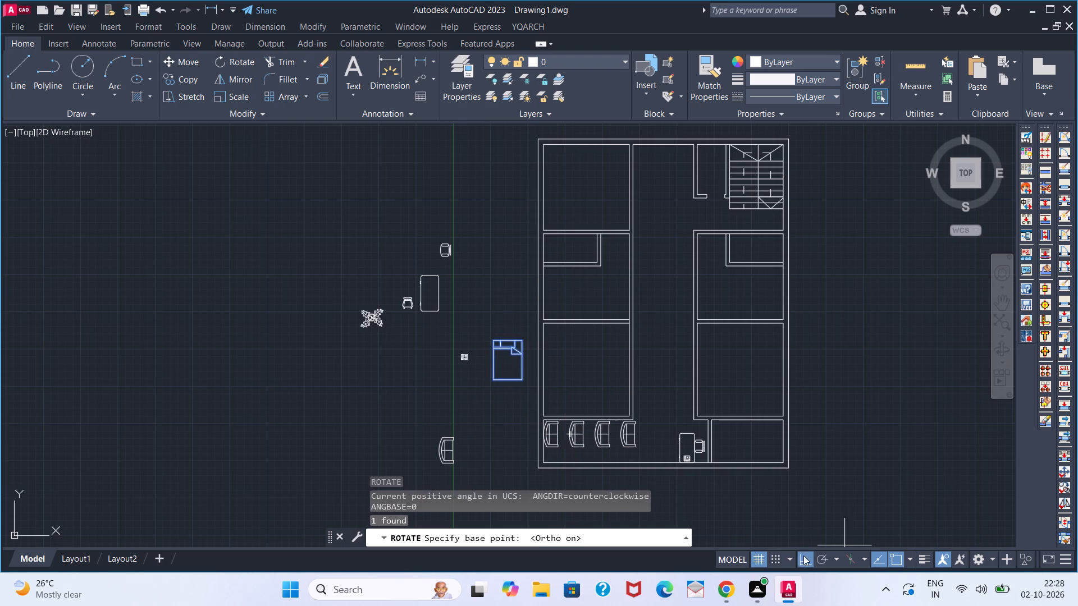
click(497, 386)
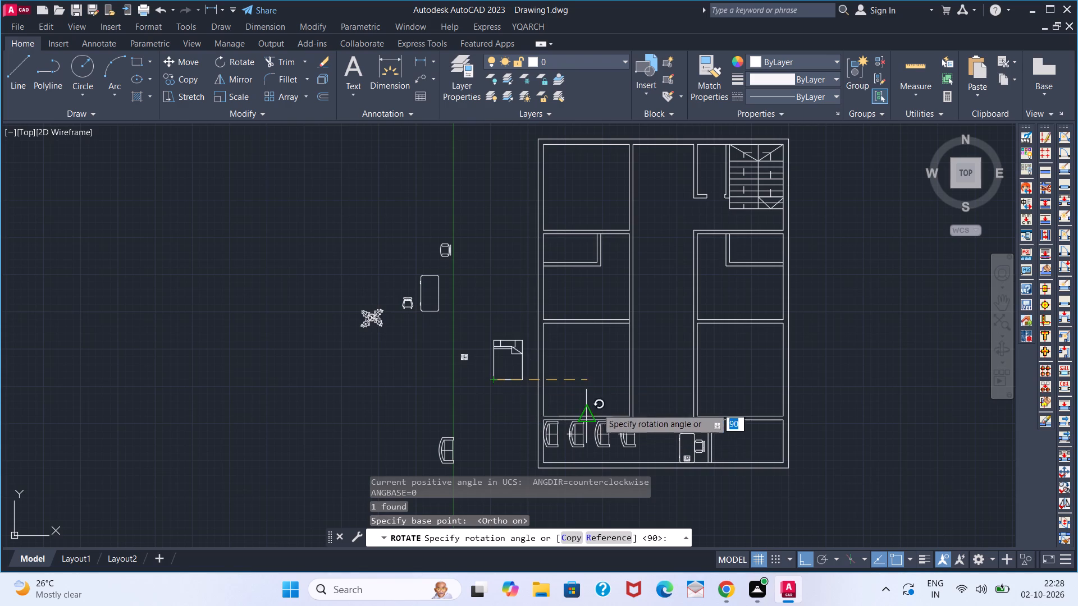
click(511, 288)
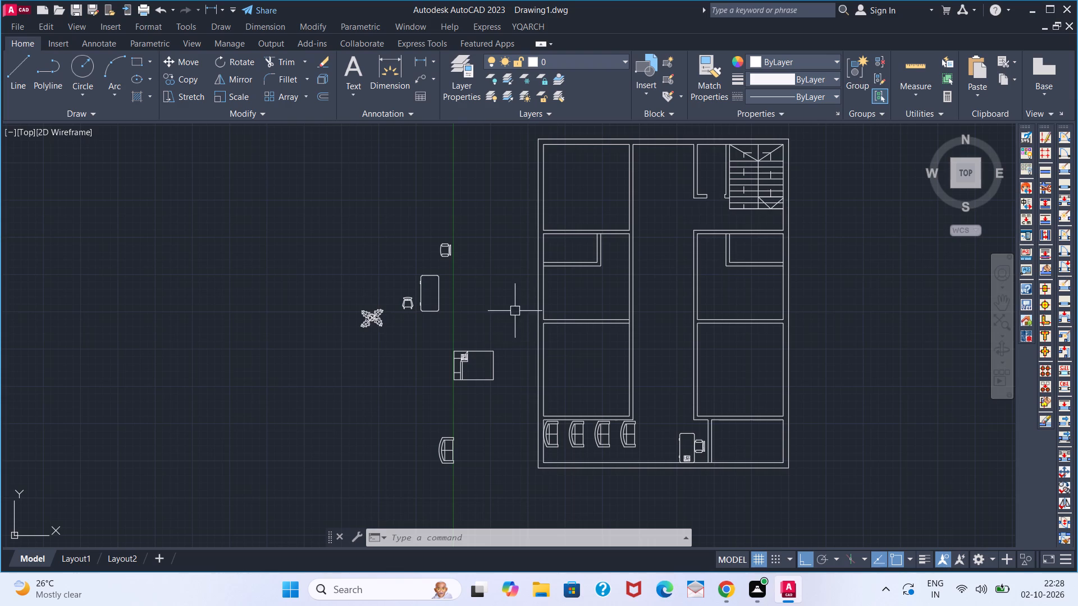
Copy the rotated single bed by its bottom-left corner into the lower-left inside corner of the plan's left middle room, with Ortho off.
click(487, 354)
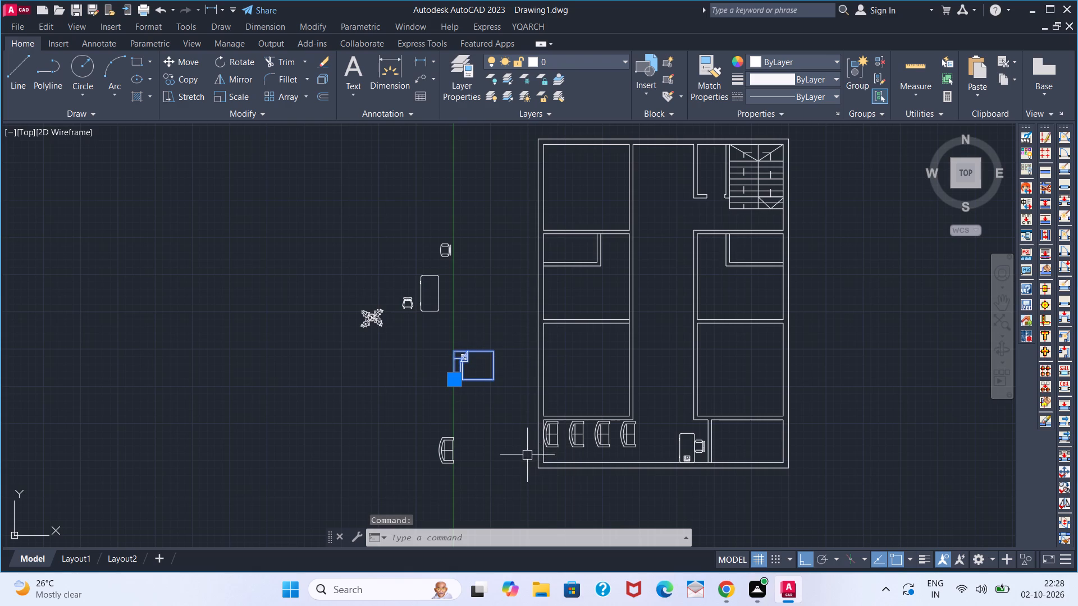
key(c)
key(o)
key(Return)
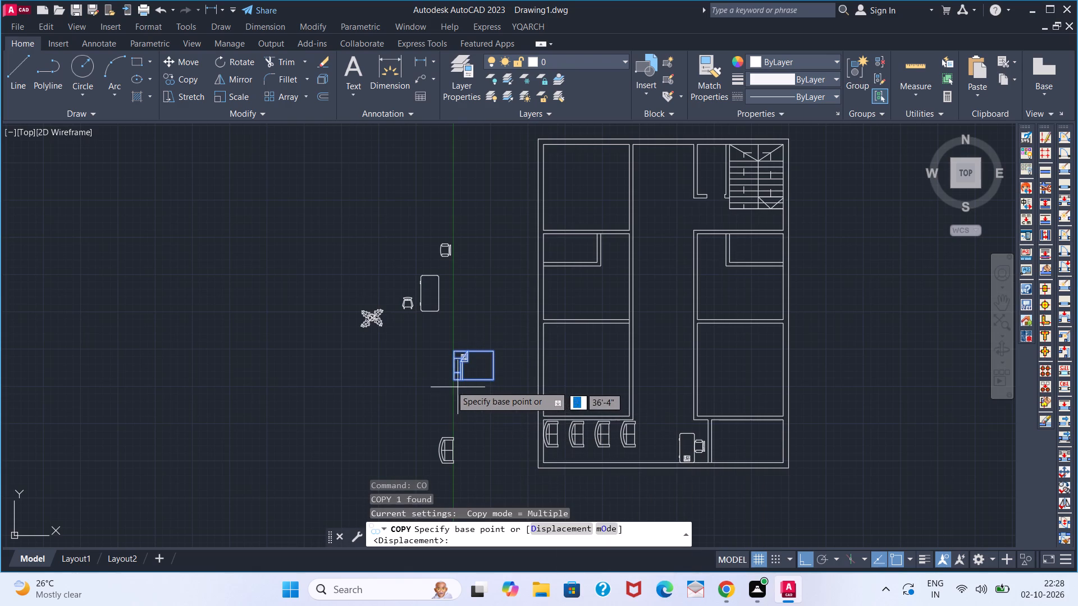
scroll(450, 383, up, 3)
click(463, 375)
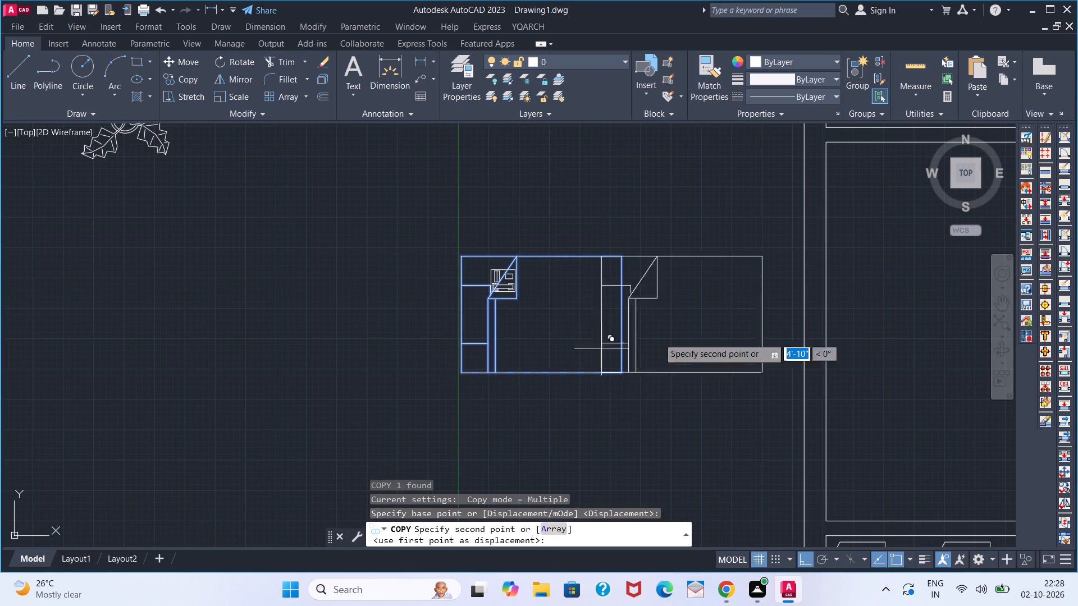
scroll(804, 323, down, 4)
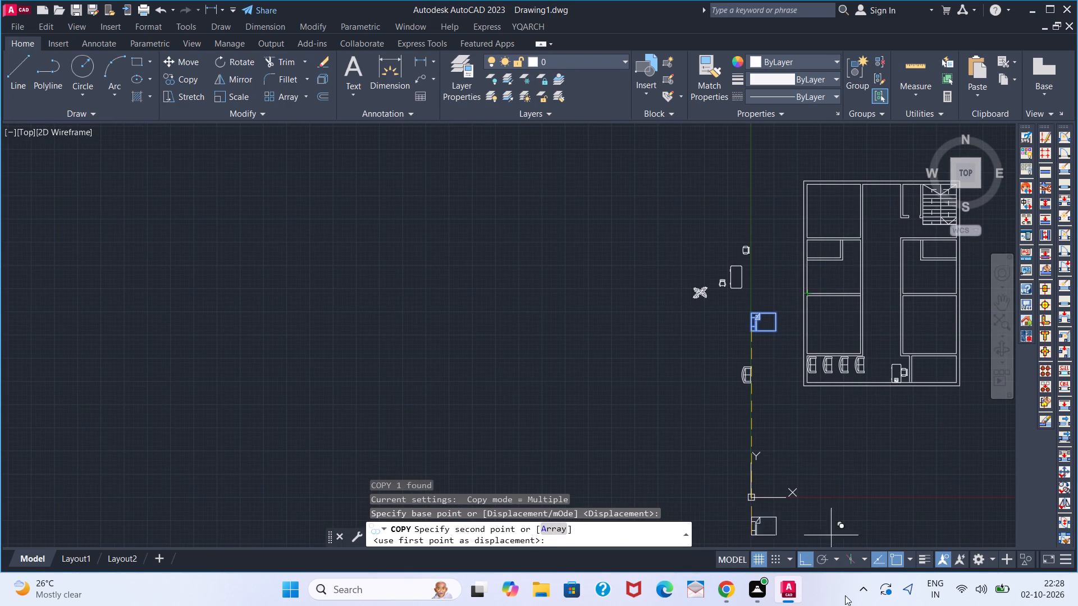
click(810, 565)
scroll(805, 278, up, 2)
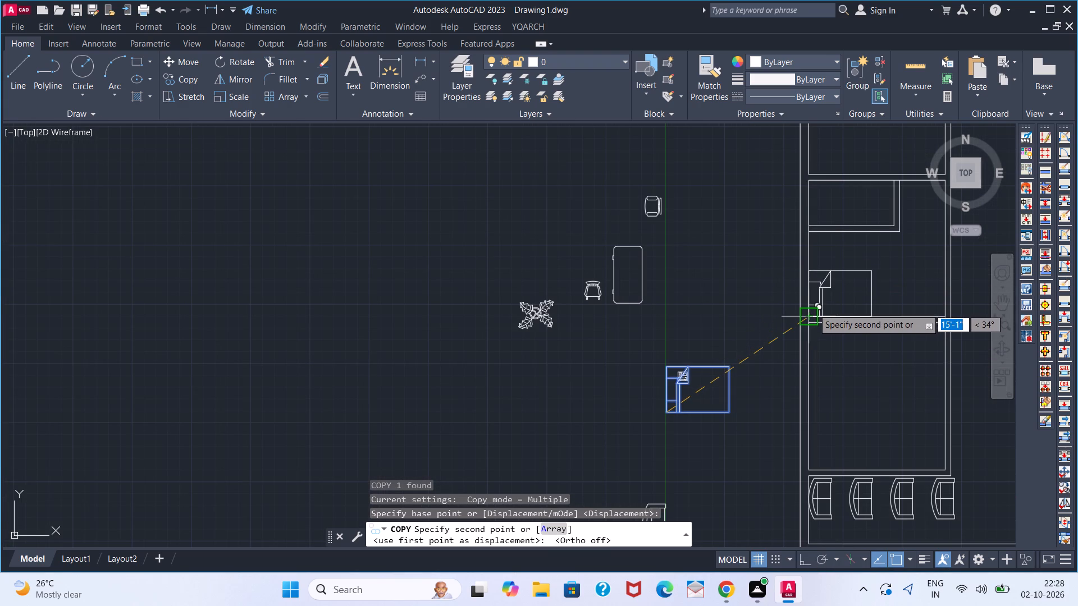
click(813, 309)
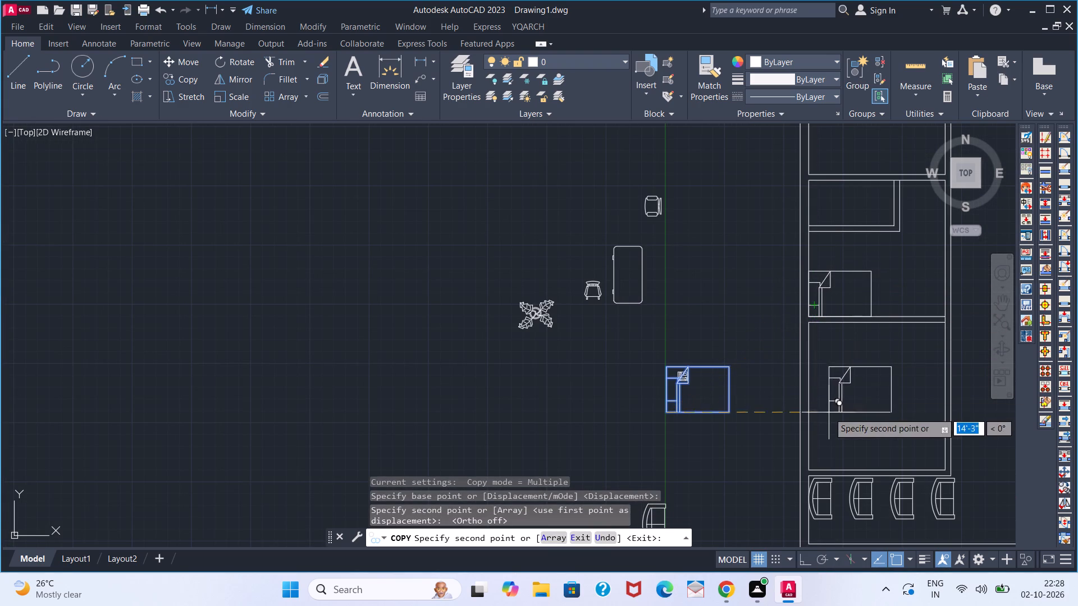
middle_drag(854, 370, 390, 398)
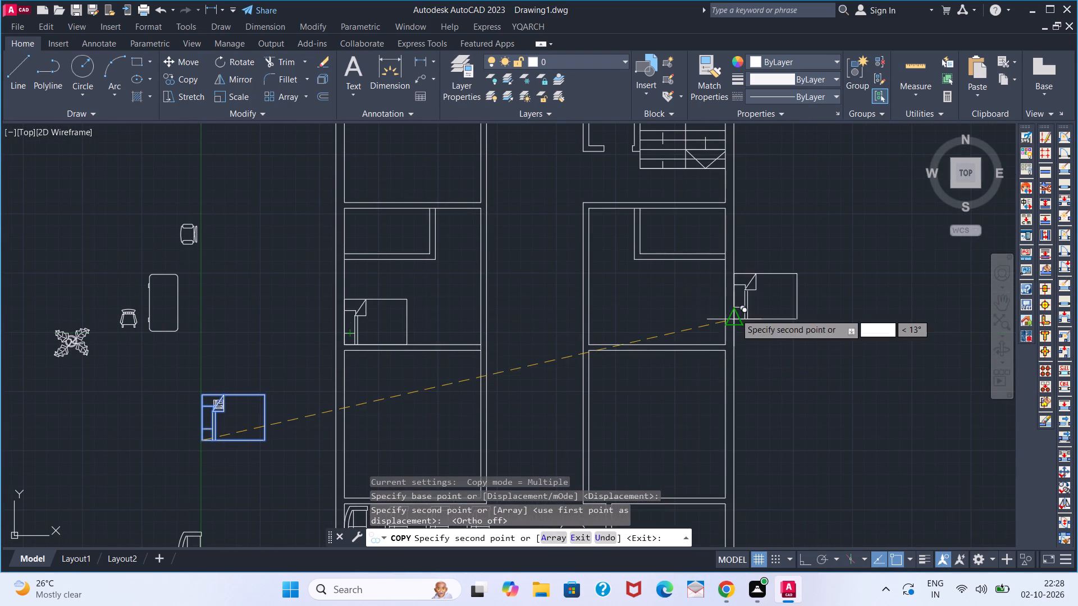
key(Escape)
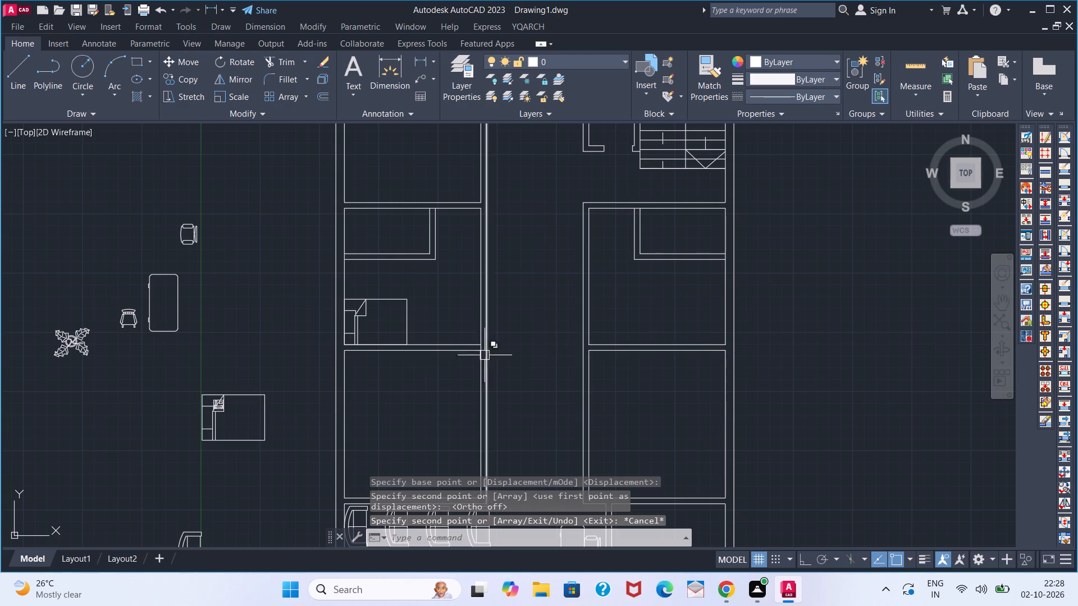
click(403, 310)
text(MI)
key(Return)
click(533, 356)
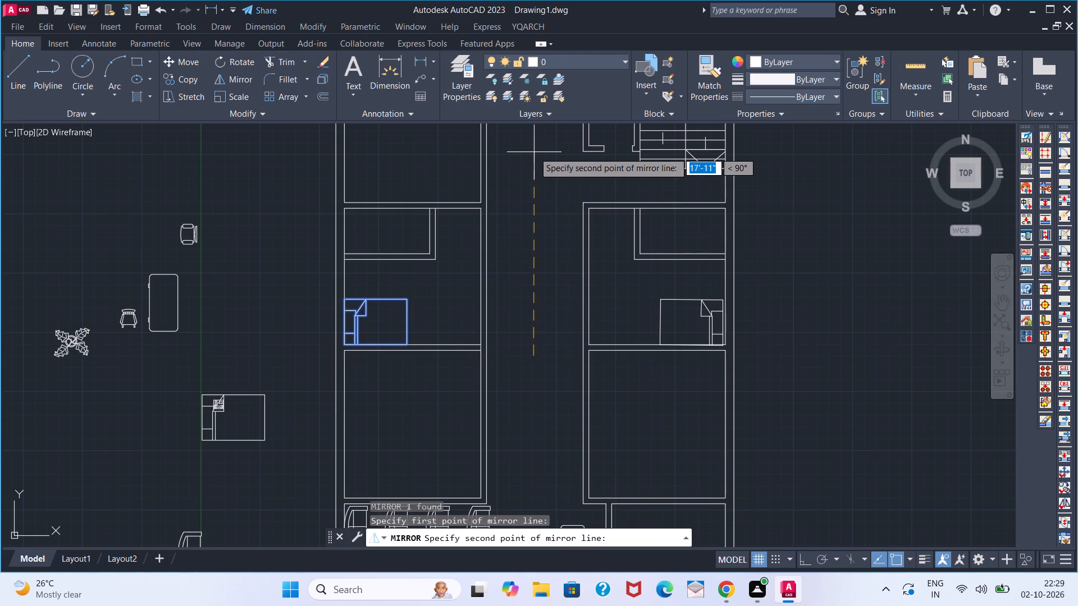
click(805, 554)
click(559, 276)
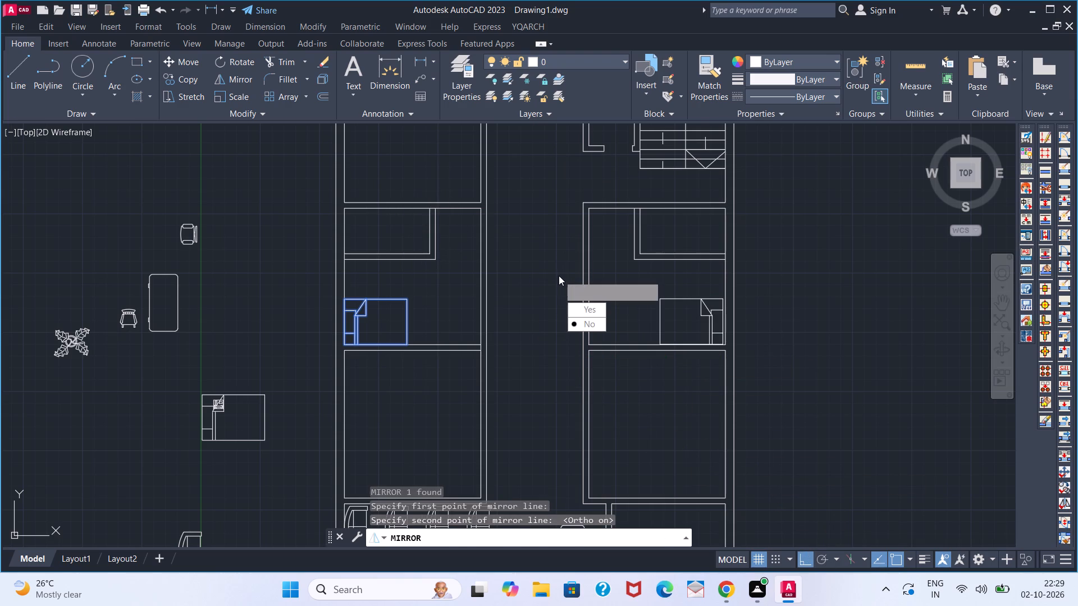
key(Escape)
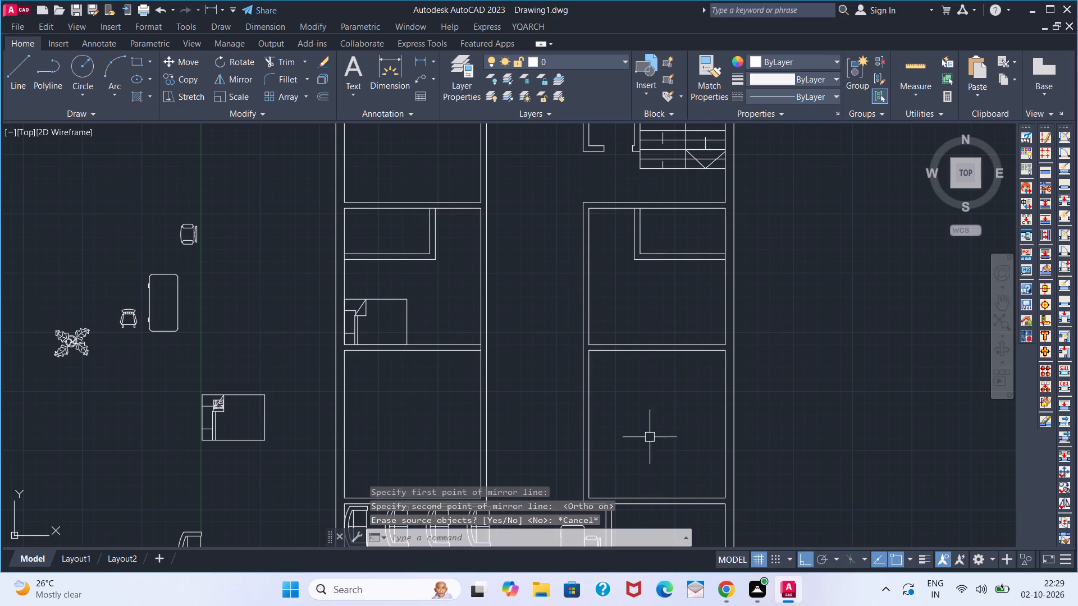
Mirror the single bed across a vertical line through the corridor into the right middle room, keeping the original.
click(384, 311)
click(401, 285)
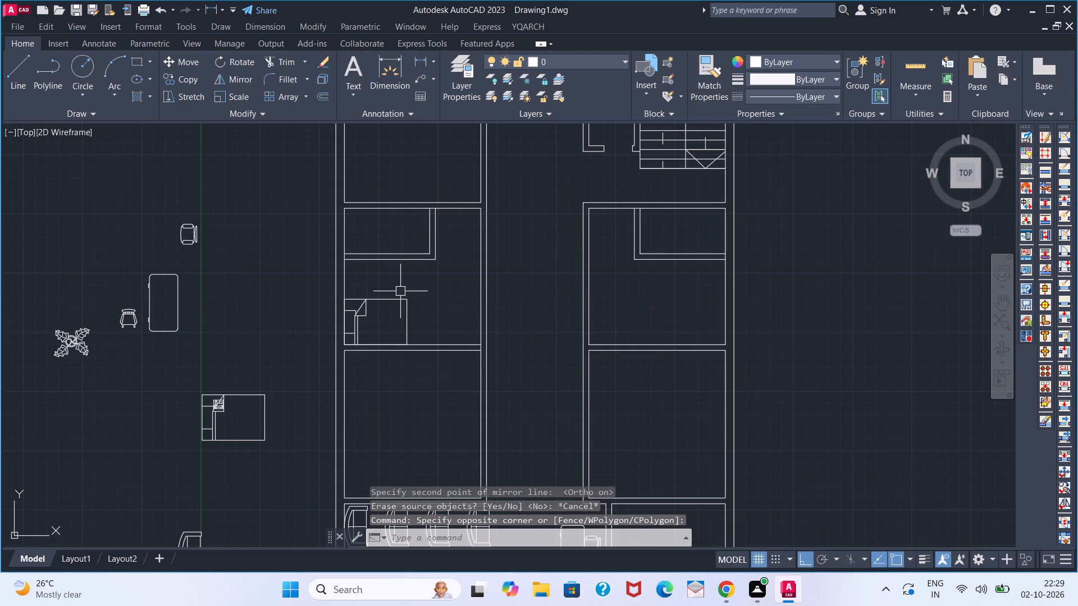
click(400, 292)
click(394, 303)
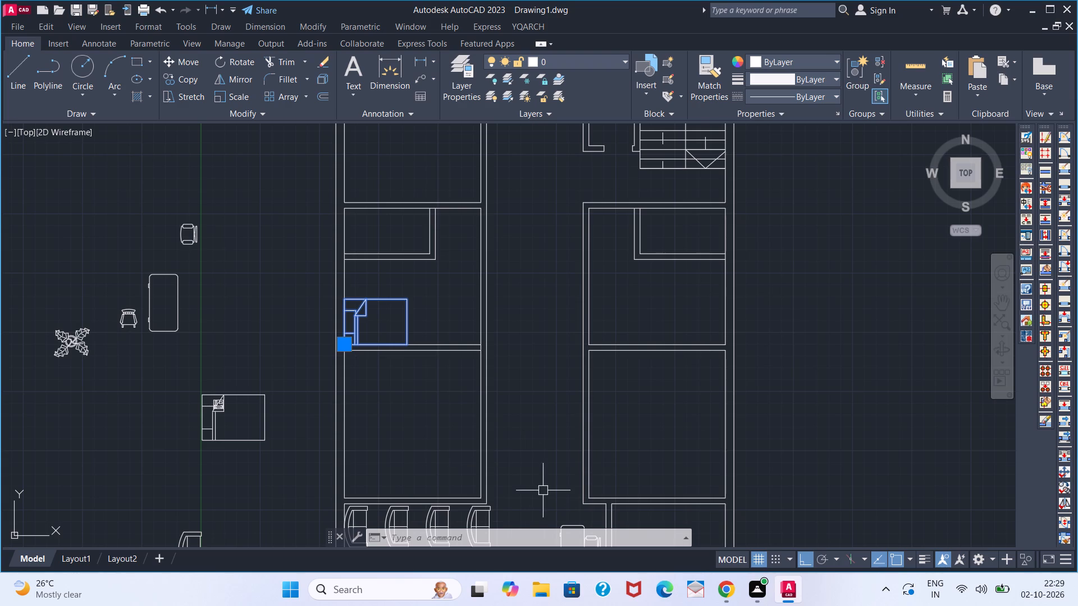
key(m)
key(i)
key(Return)
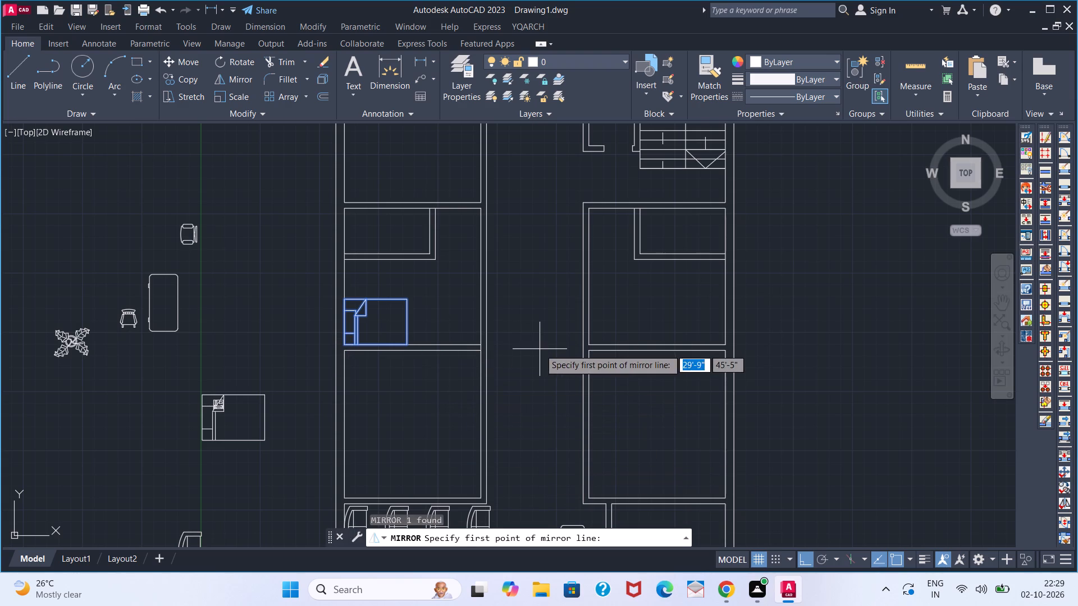
click(540, 349)
click(536, 237)
drag(557, 281, 536, 237)
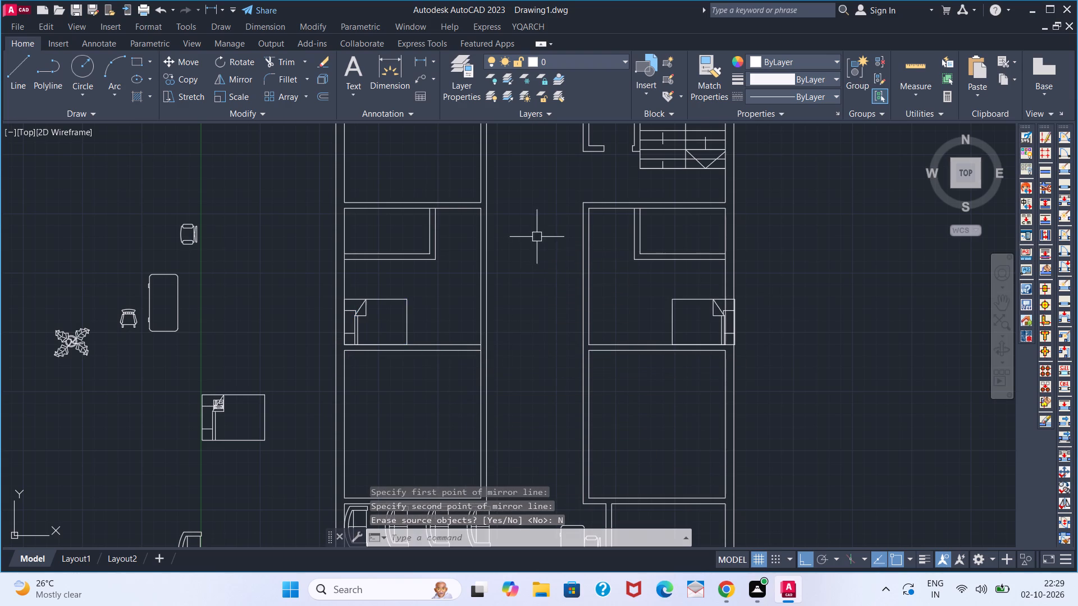
Move the mirrored bed by its upper-right corner about 0'-10" left onto the right wall's inner face, and turn Ortho off.
click(705, 298)
key(m)
key(Return)
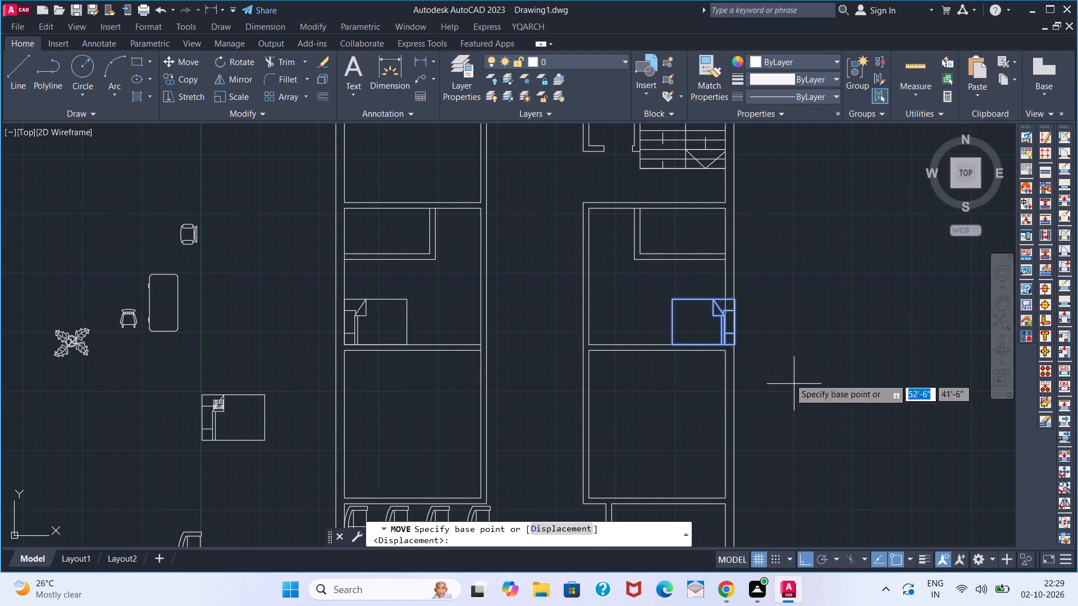
scroll(753, 297, up, 3)
click(675, 304)
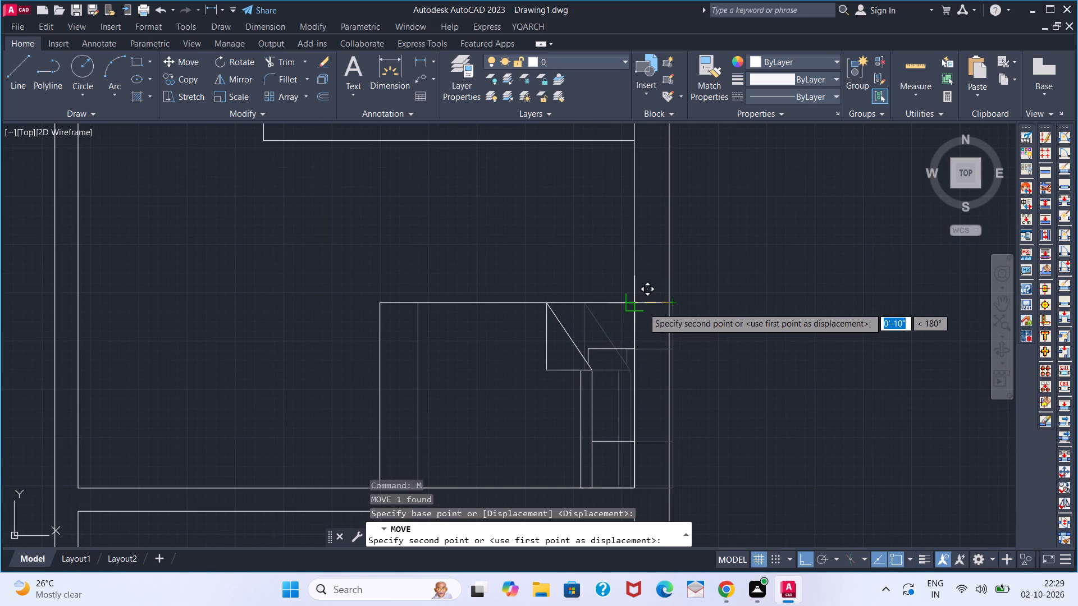
click(640, 307)
scroll(424, 353, down, 4)
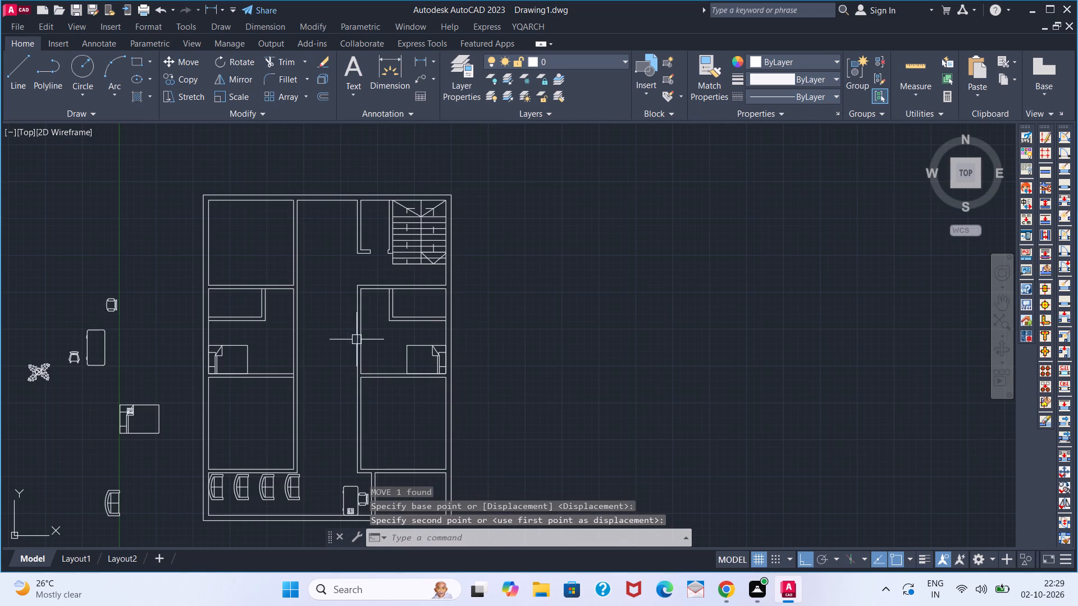
middle_click(477, 319)
click(806, 561)
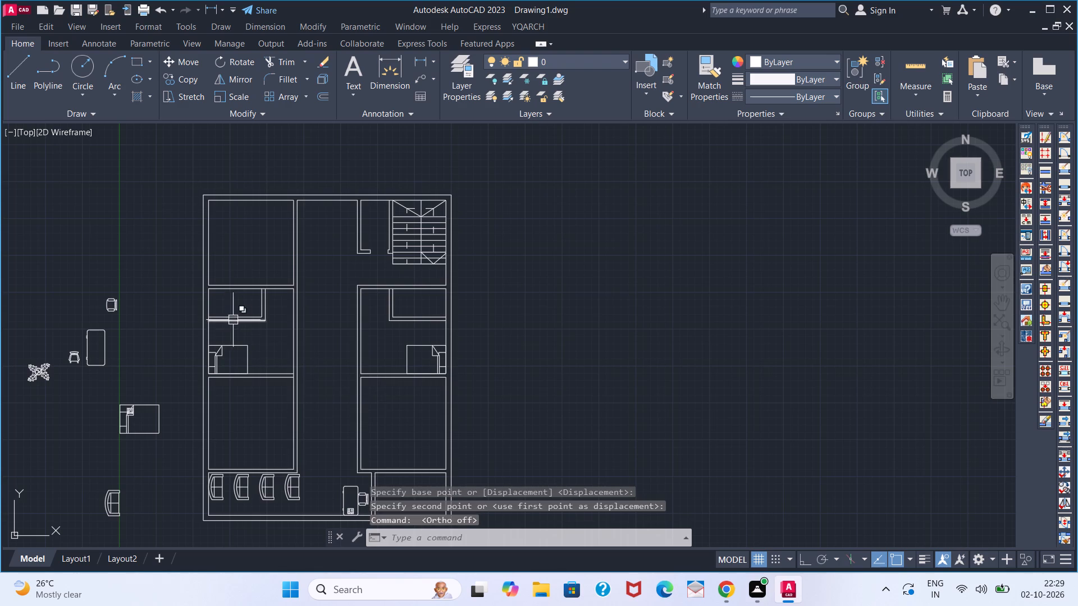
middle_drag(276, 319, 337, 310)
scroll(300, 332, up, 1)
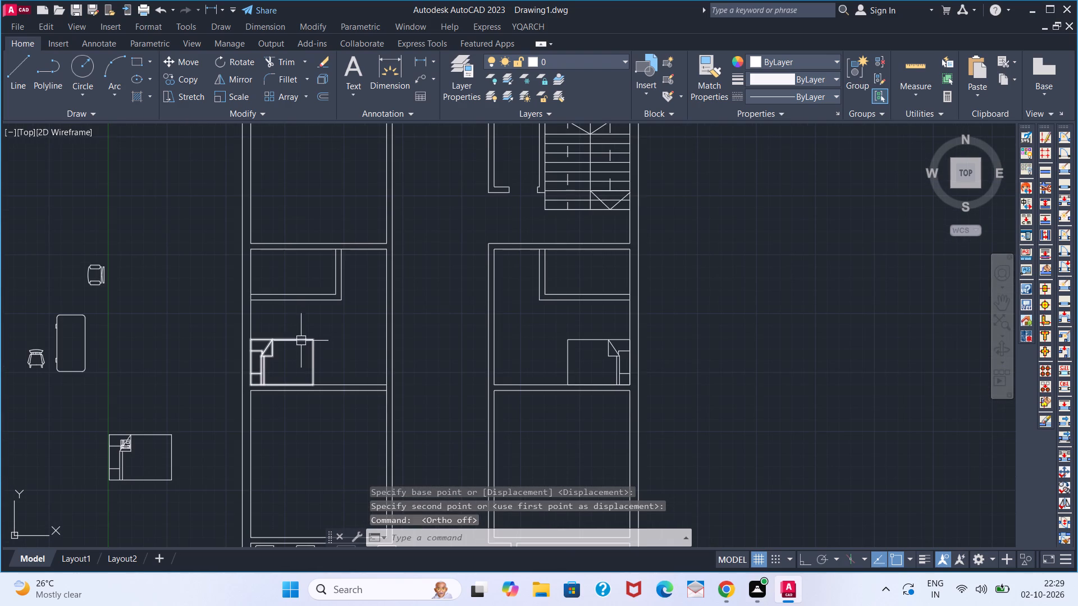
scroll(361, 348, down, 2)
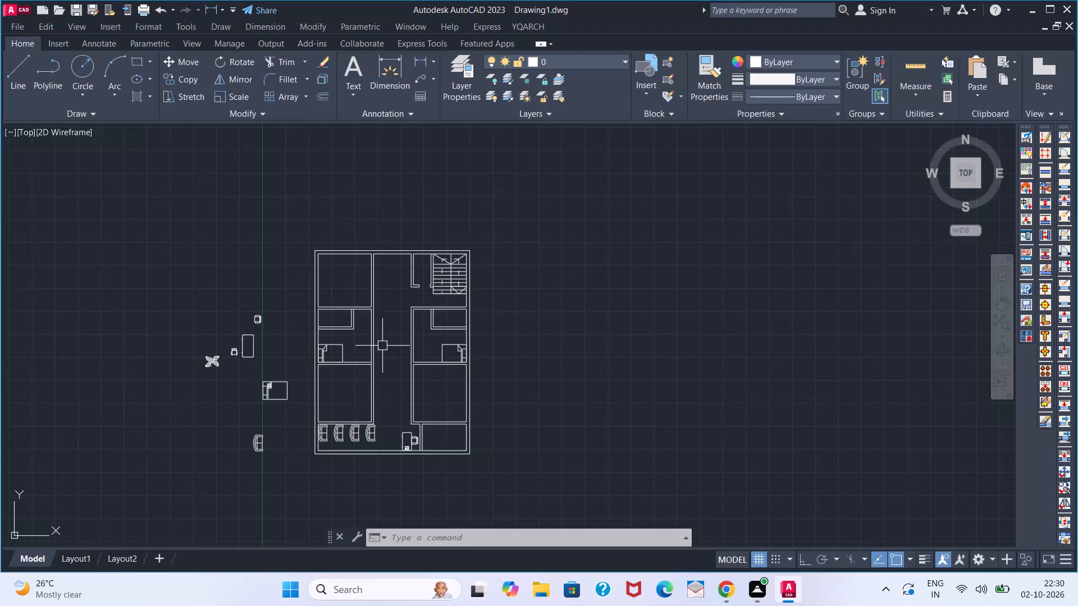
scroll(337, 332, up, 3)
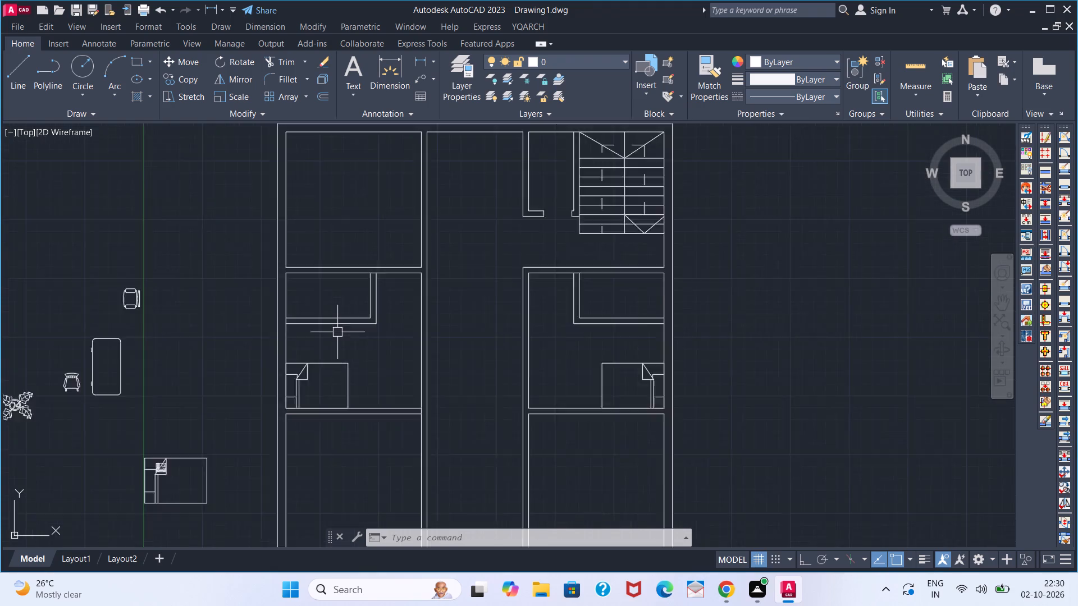
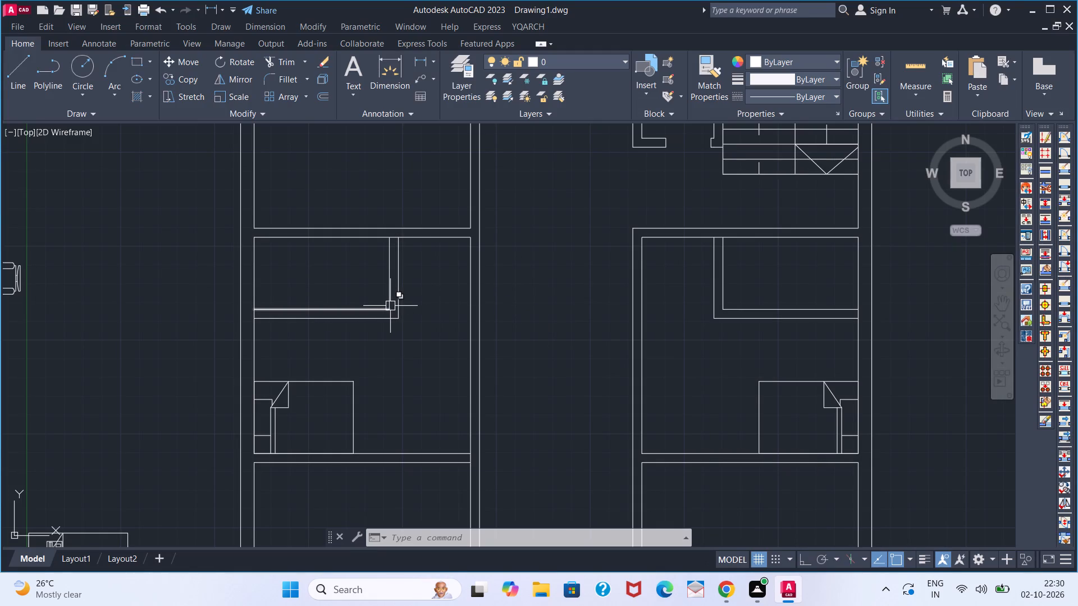
Extend the inner line of the left room's partition to the outer wall line below and offset it 2'-8" inward.
text(EX)
key(space)
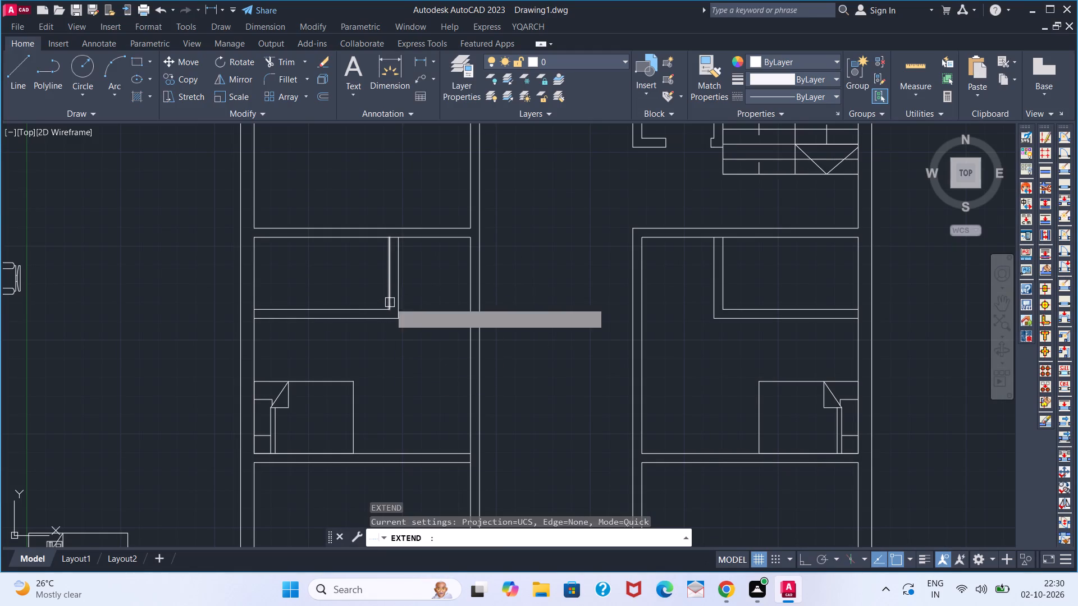
click(390, 298)
key(space)
key(o)
key(Return)
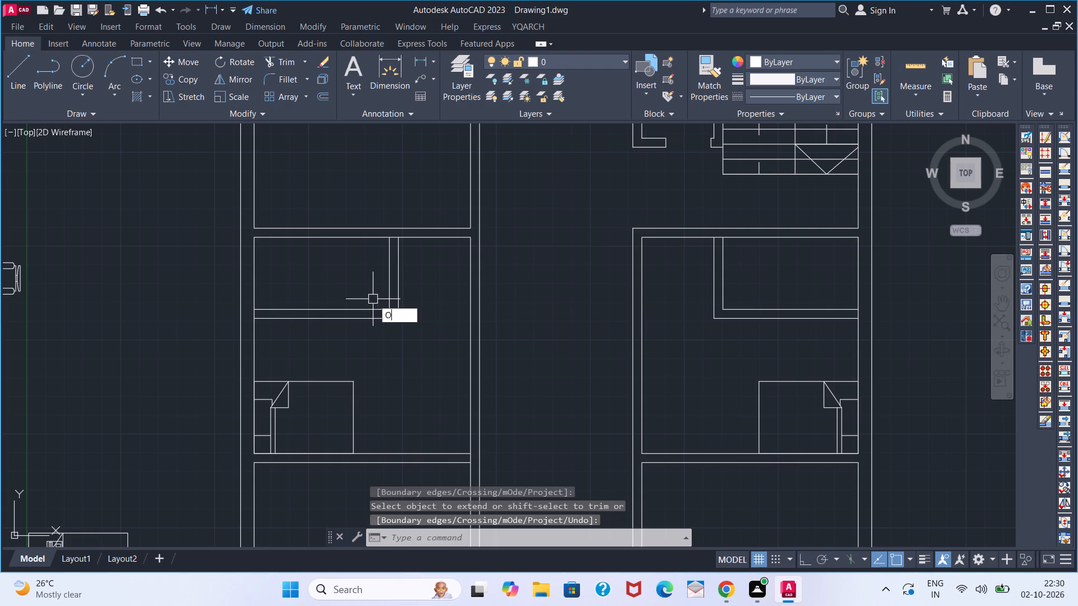
key(2)
text('8)
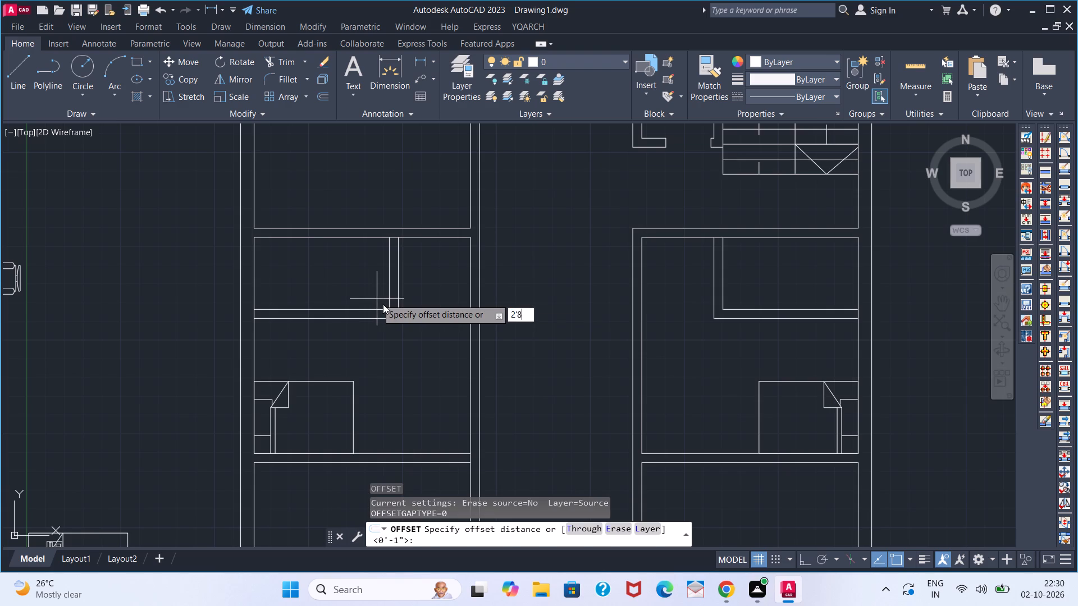
key(Return)
click(387, 287)
click(261, 279)
key(space)
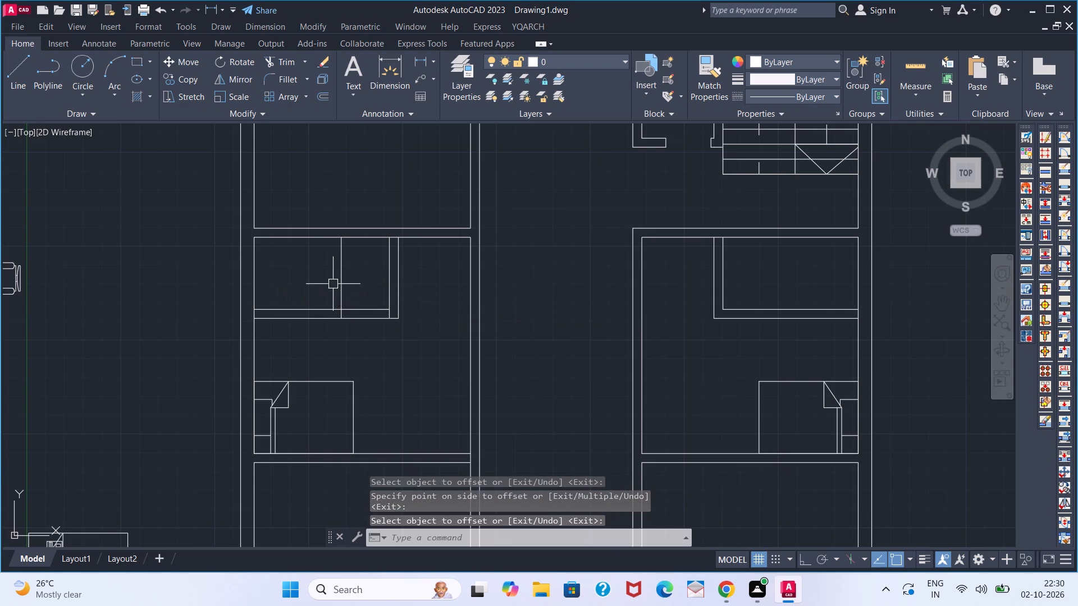
Extend the inner line of the right room's partition to the outer wall line below and offset it 2'-8" inward.
key(e)
text(X)
key(space)
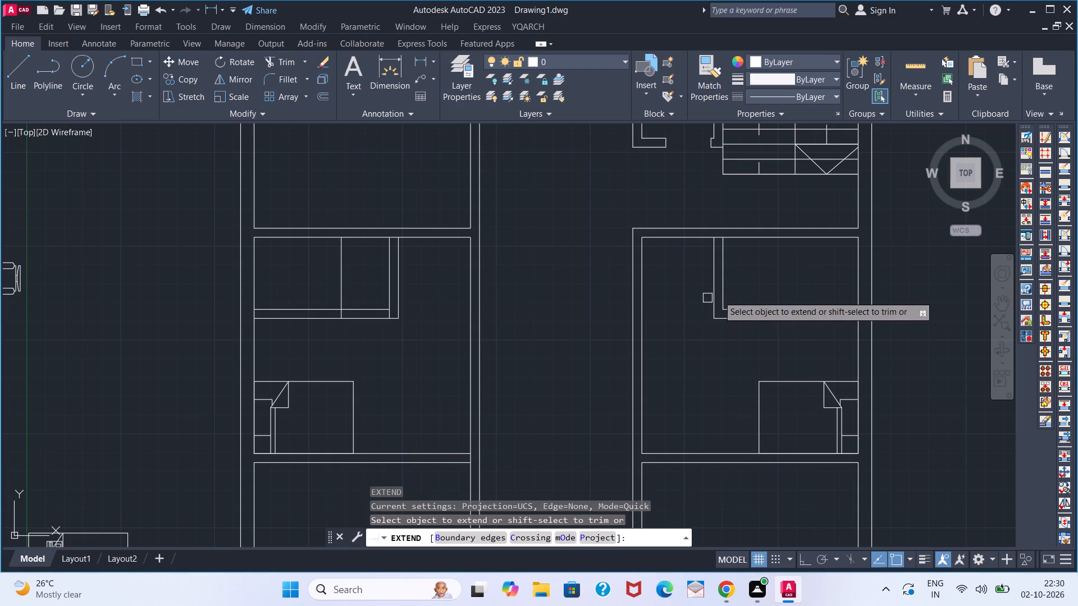
click(723, 290)
key(space)
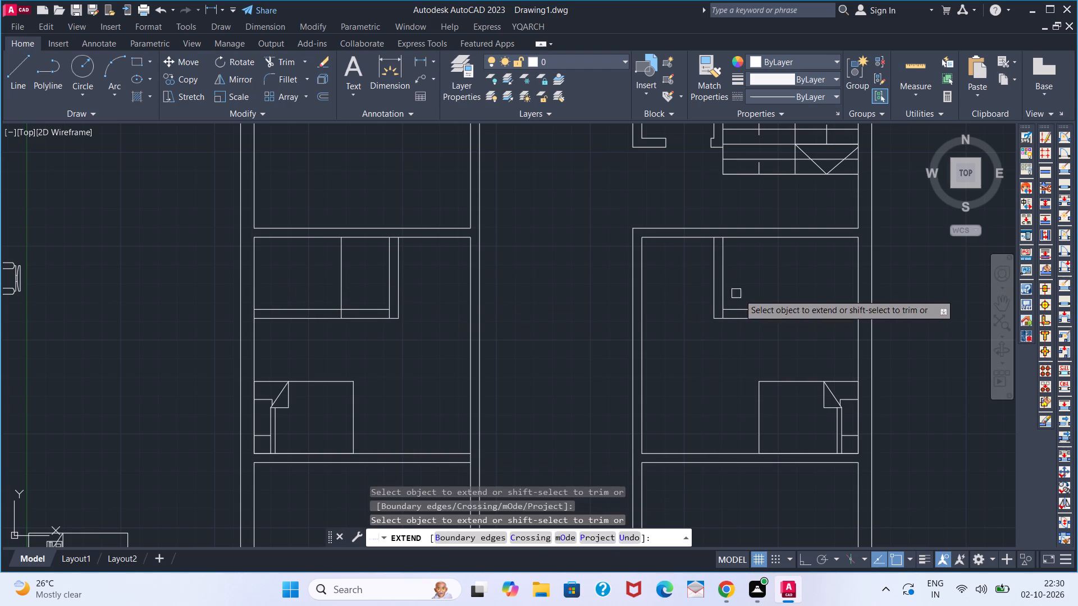
key(o)
key(Return)
key(2)
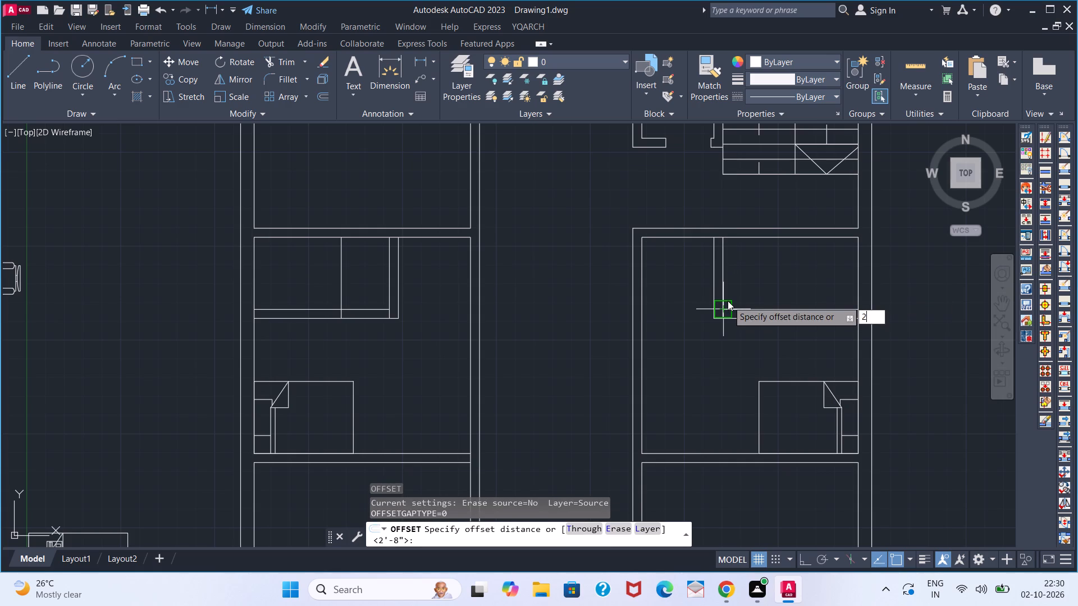
key(apostrophe)
key(8)
key(Return)
click(723, 287)
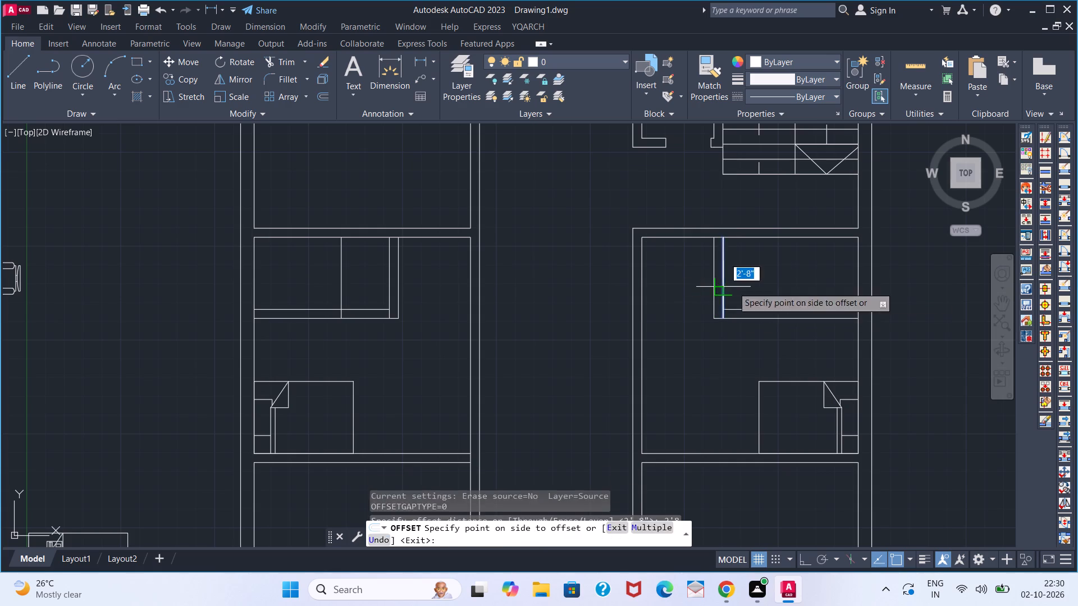
click(788, 287)
key(space)
Trim a door opening in the lower wall of both small rooms and remove the leftover offset lines.
text(TR)
key(space)
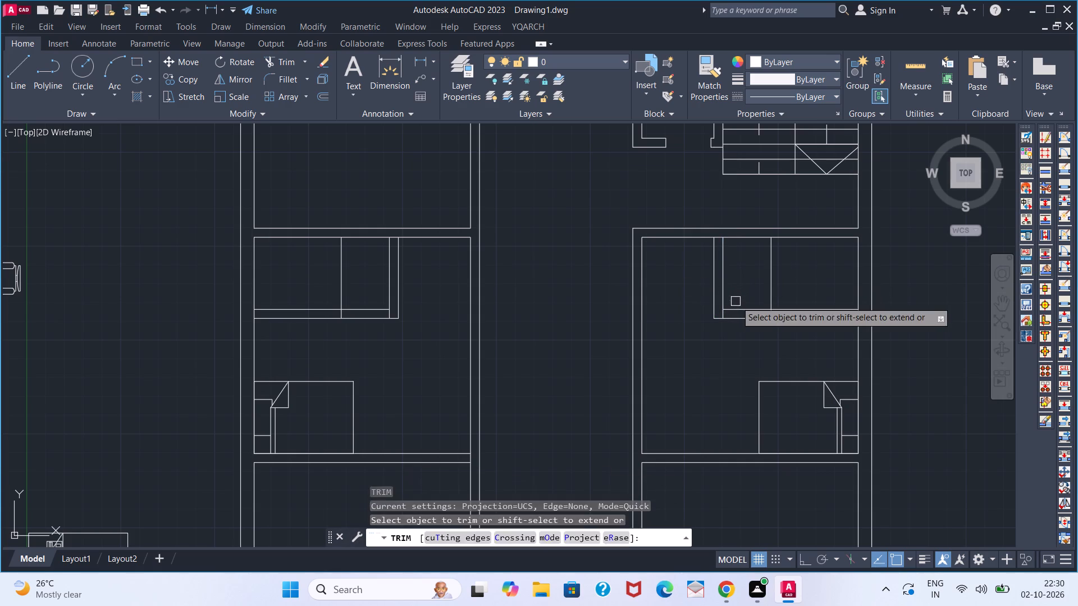
click(736, 301)
click(735, 327)
click(770, 290)
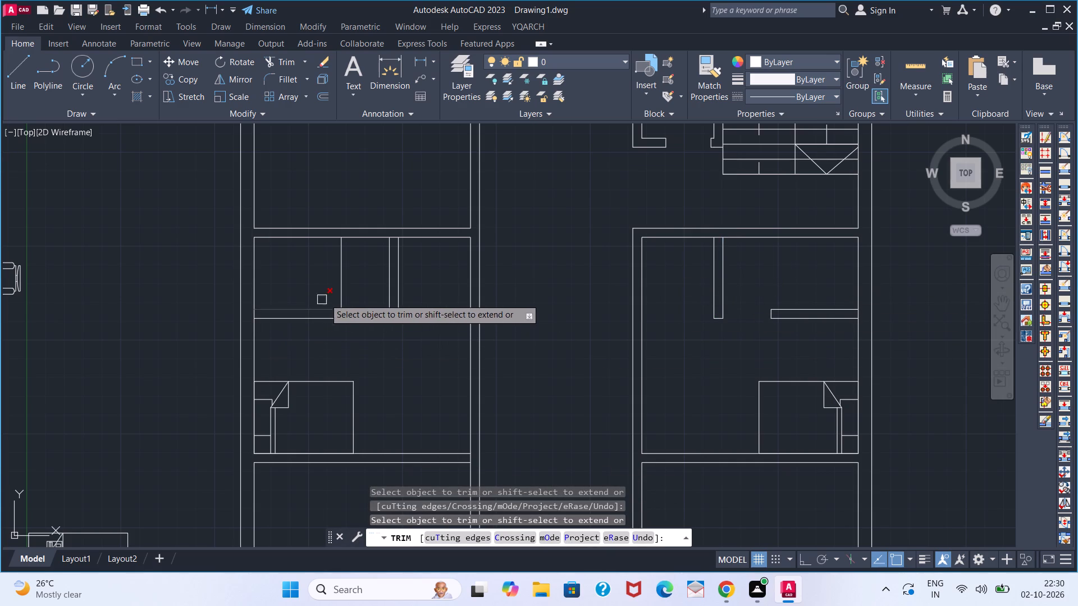
click(368, 287)
click(368, 338)
click(345, 285)
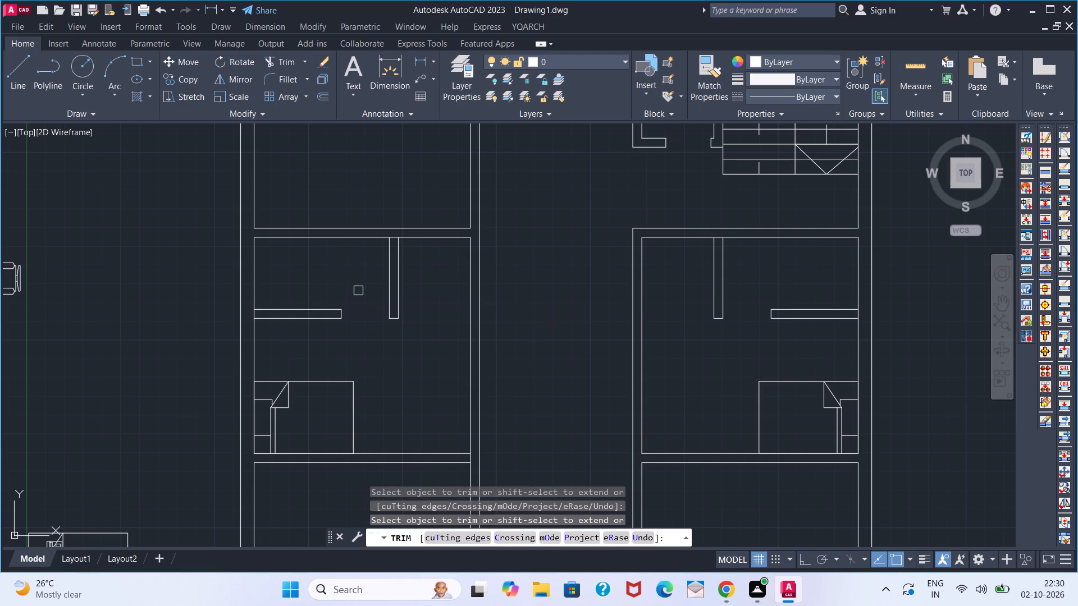
key(space)
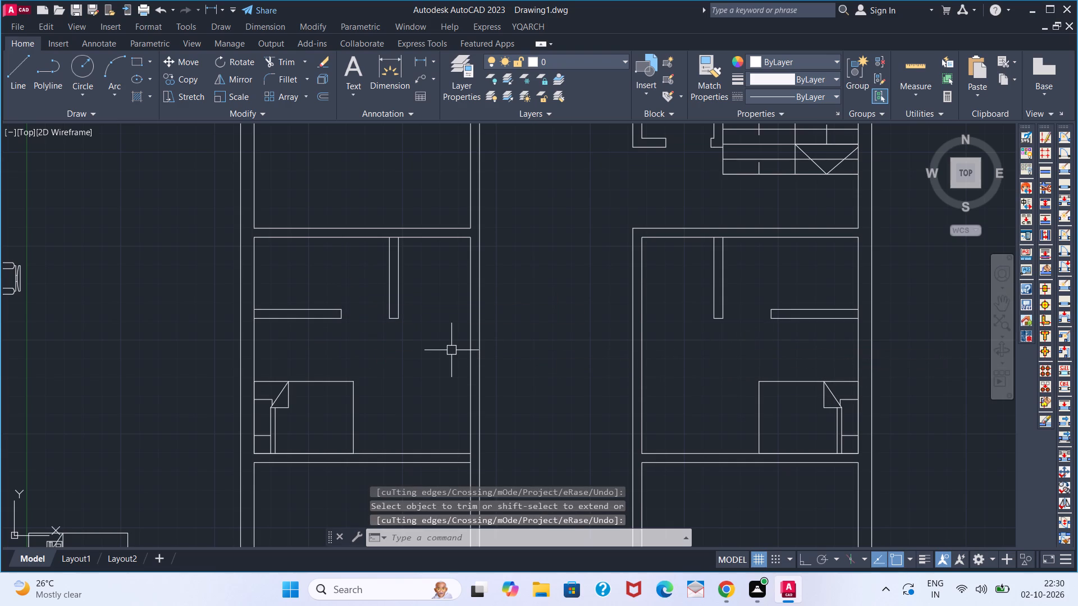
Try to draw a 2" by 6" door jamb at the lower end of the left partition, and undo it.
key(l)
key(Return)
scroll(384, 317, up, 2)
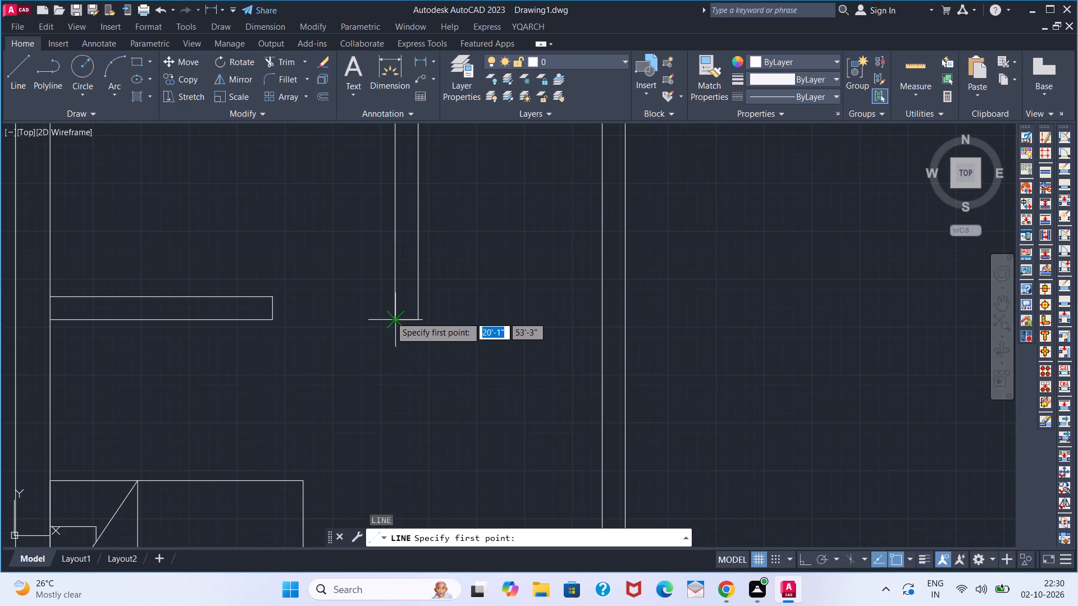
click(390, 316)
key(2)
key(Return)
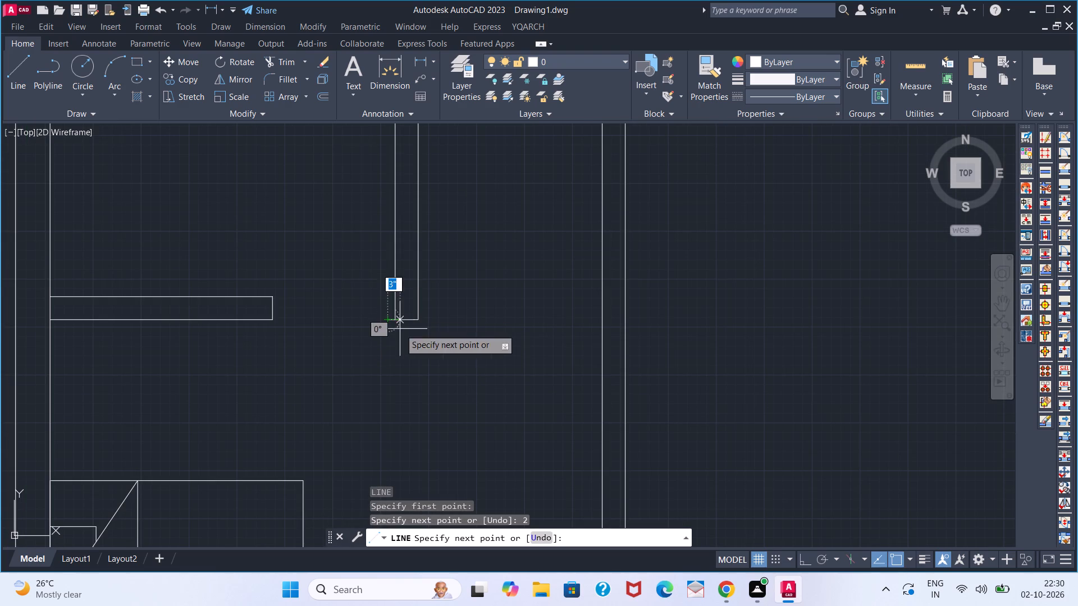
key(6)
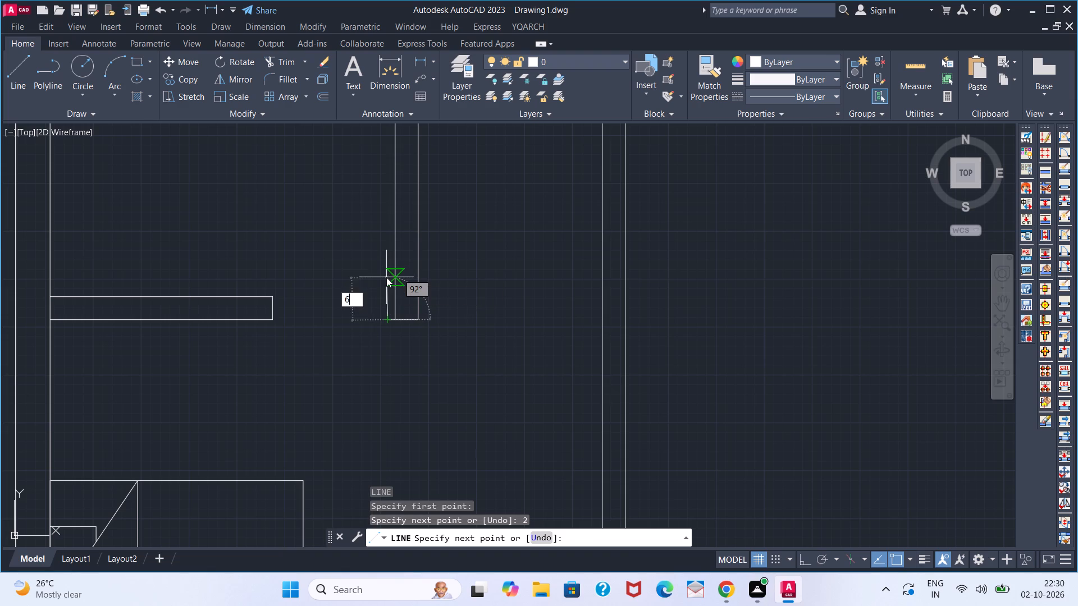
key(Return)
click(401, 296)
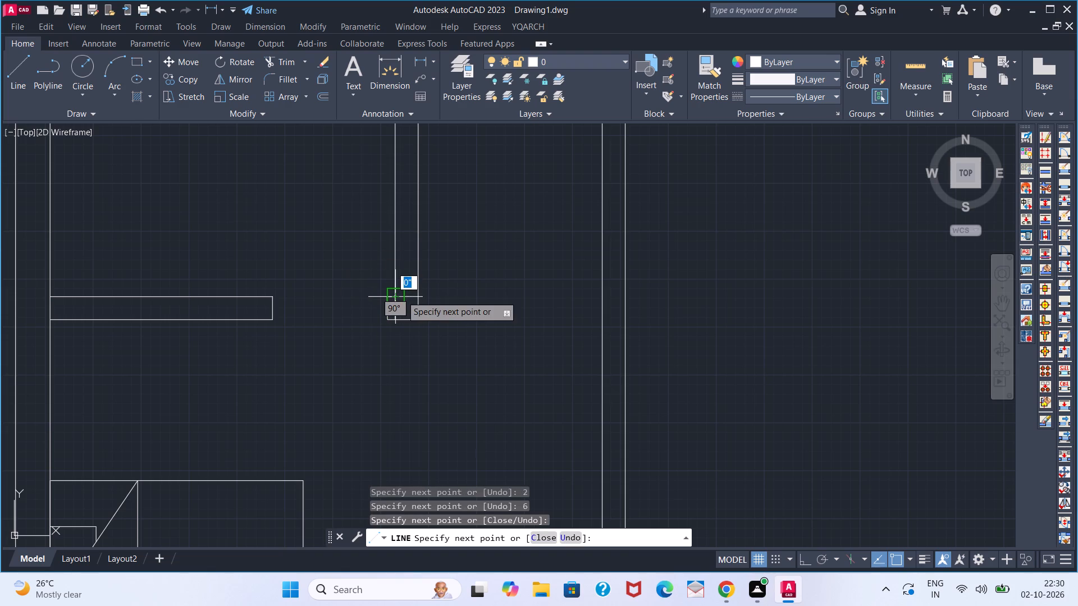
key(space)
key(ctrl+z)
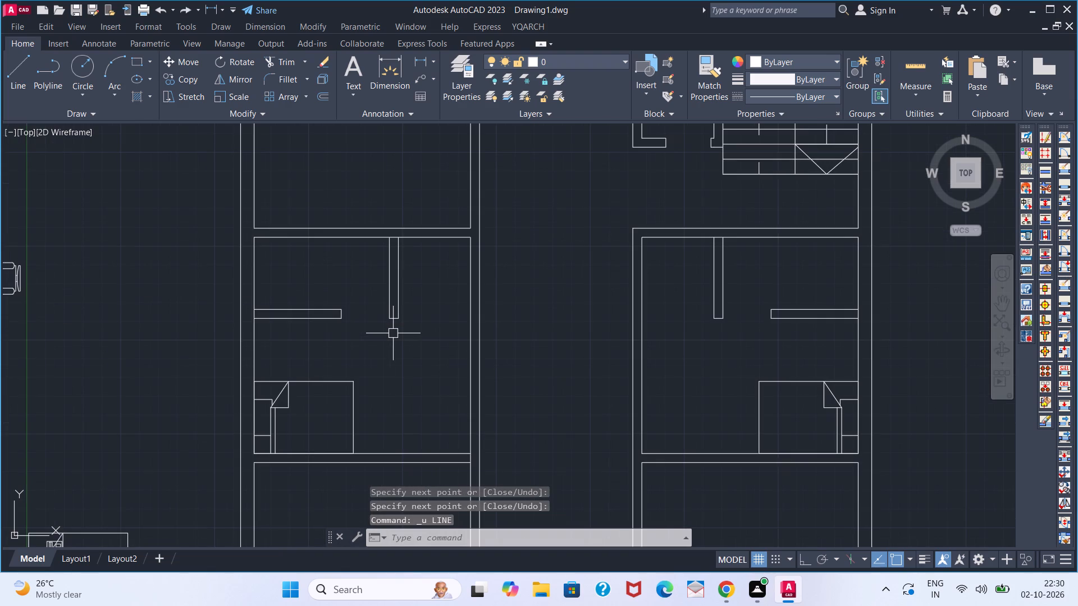
With Ortho on, draw a 2" by 6" door jamb on the opening side of the left partition's lower end.
click(805, 559)
scroll(374, 311, up, 3)
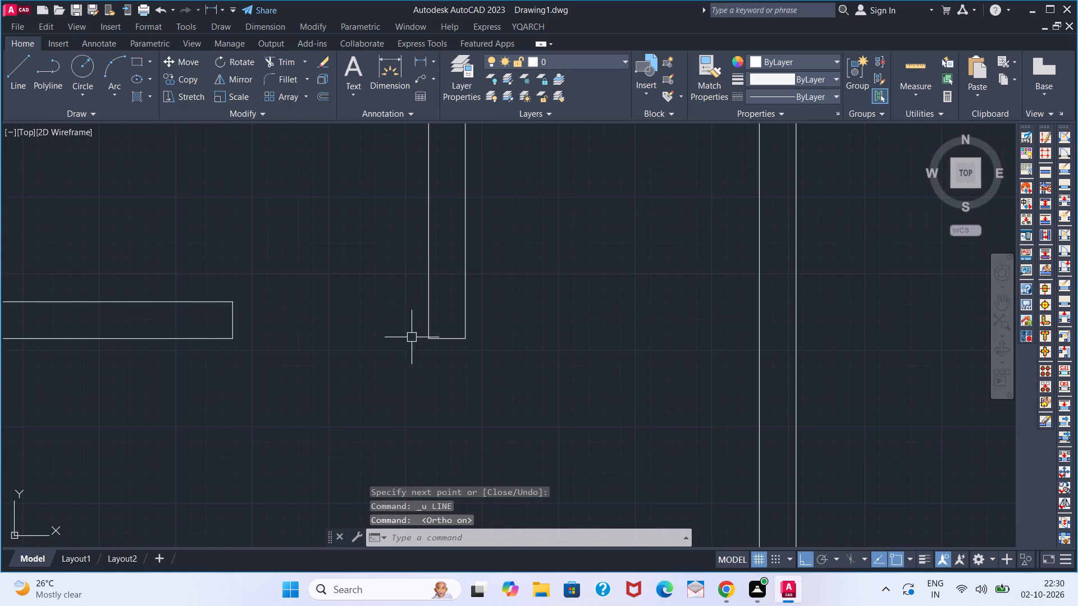
key(l)
key(Return)
click(426, 338)
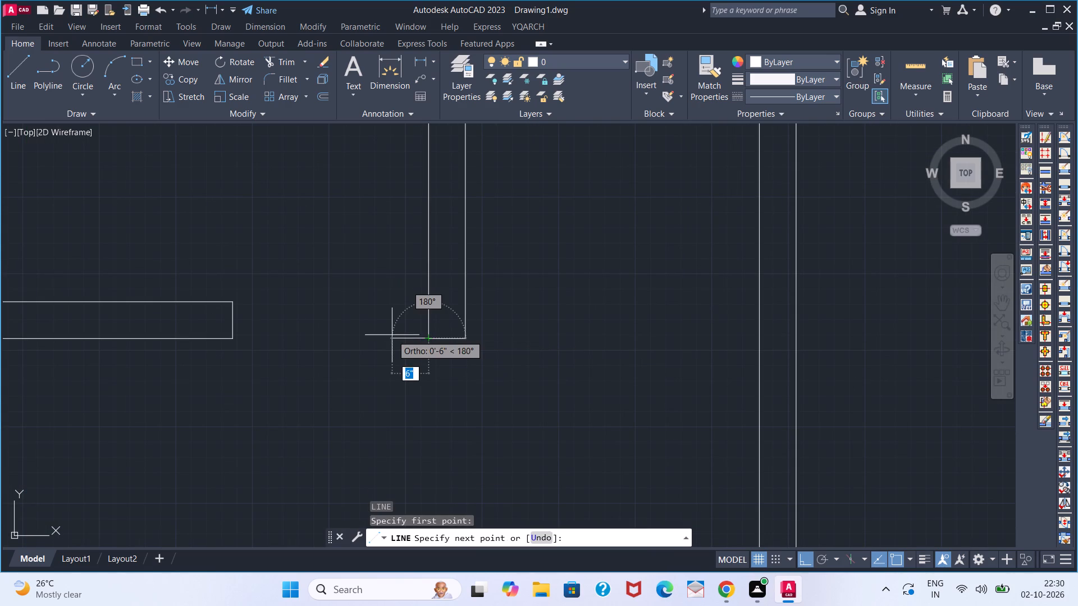
key(2)
key(Return)
key(6)
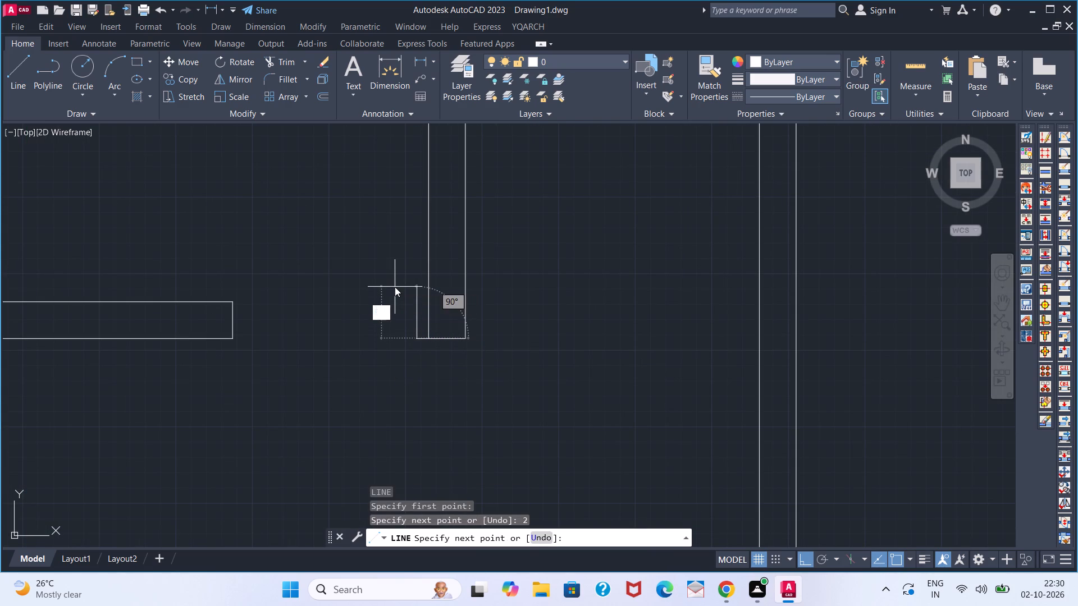
key(Return)
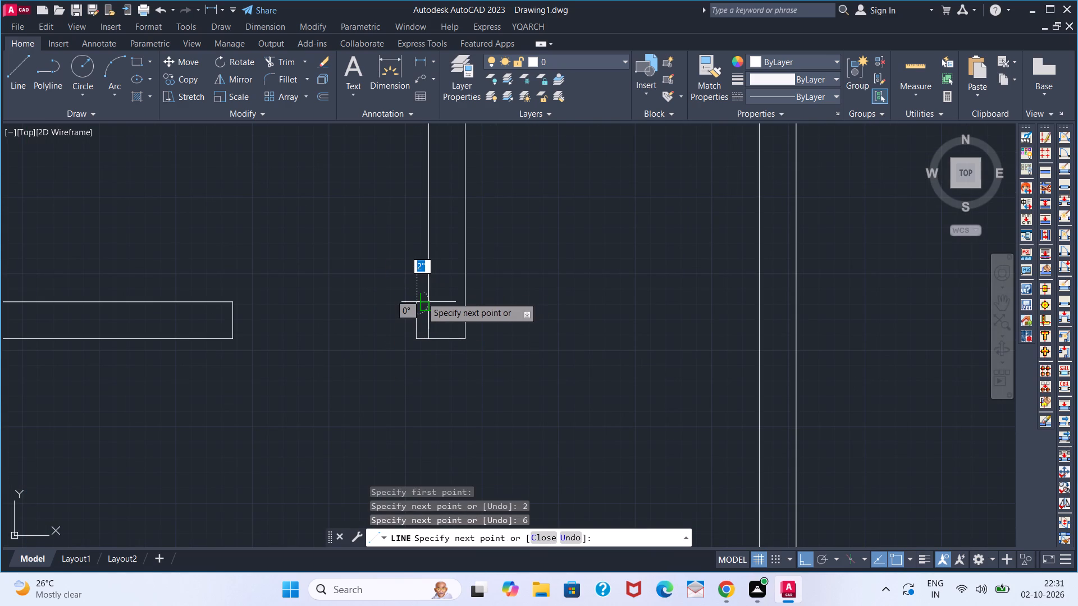
click(422, 297)
key(space)
Draw a matching 2" by 6" door jamb on the opening side of the right partition's lower end.
scroll(980, 360, down, 2)
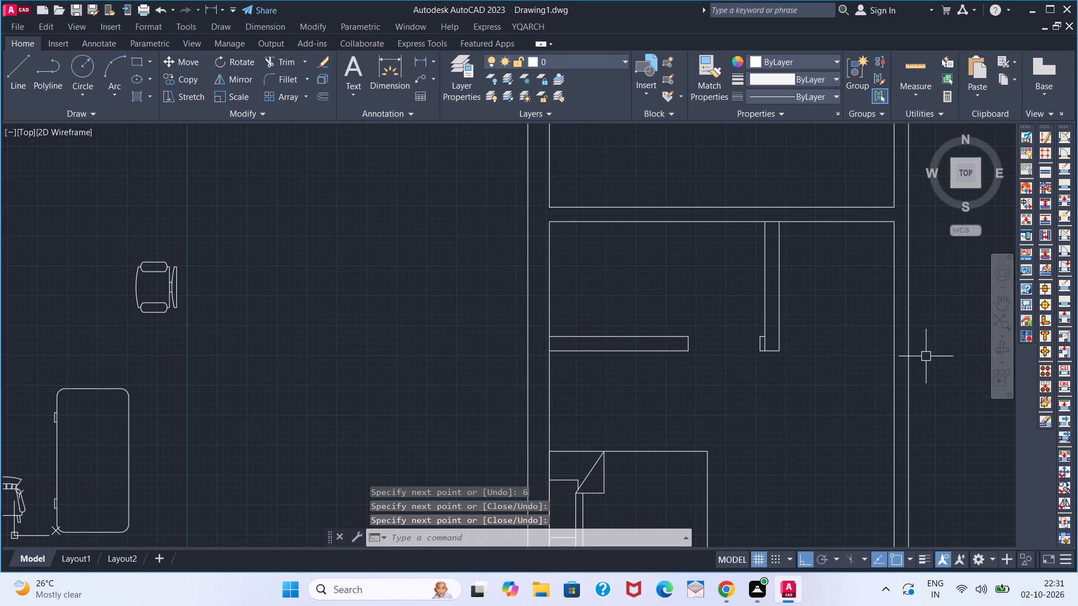
middle_drag(799, 350, 528, 344)
middle_drag(860, 345, 631, 345)
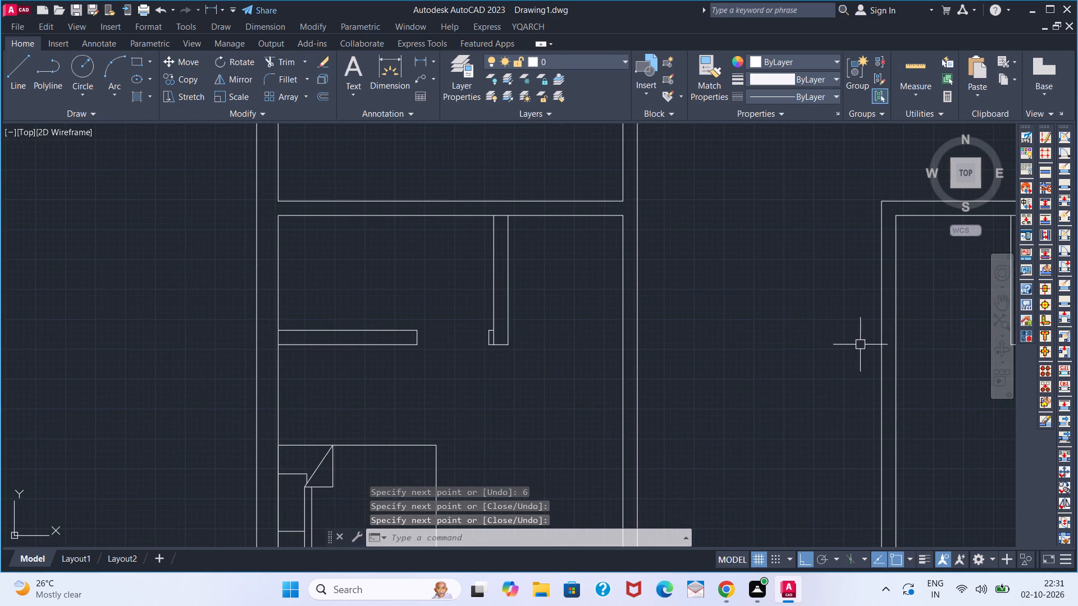
middle_drag(631, 345, 517, 351)
key(space)
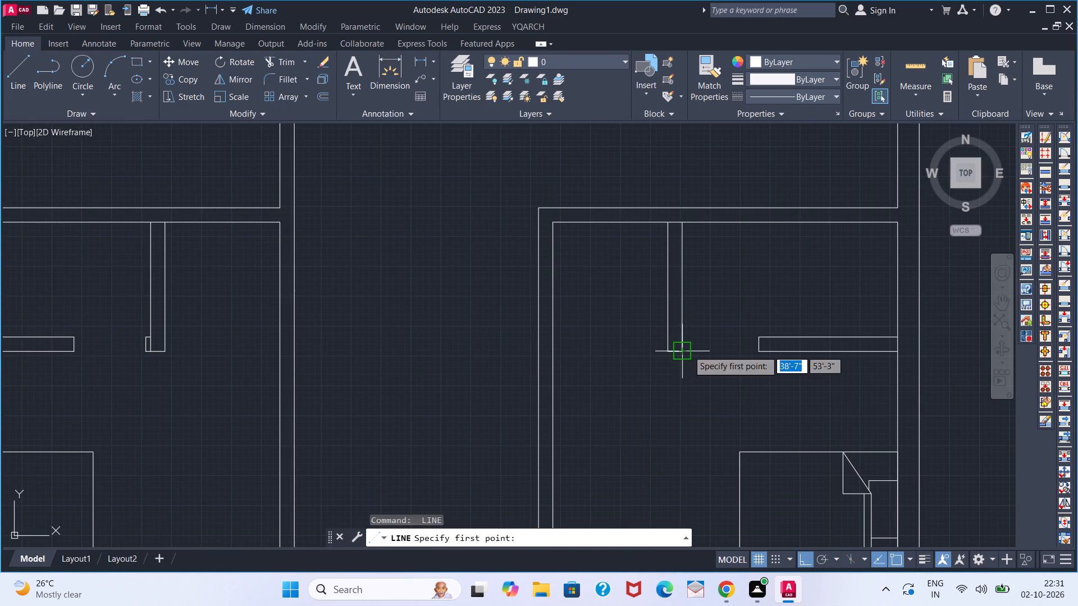
click(688, 350)
key(2)
key(Return)
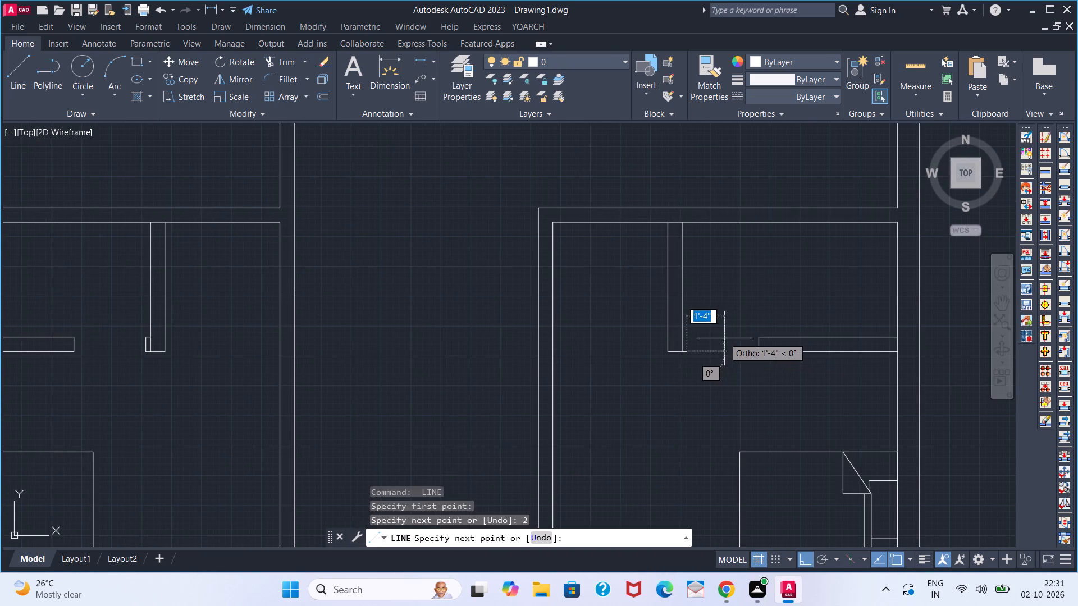
key(6)
key(Return)
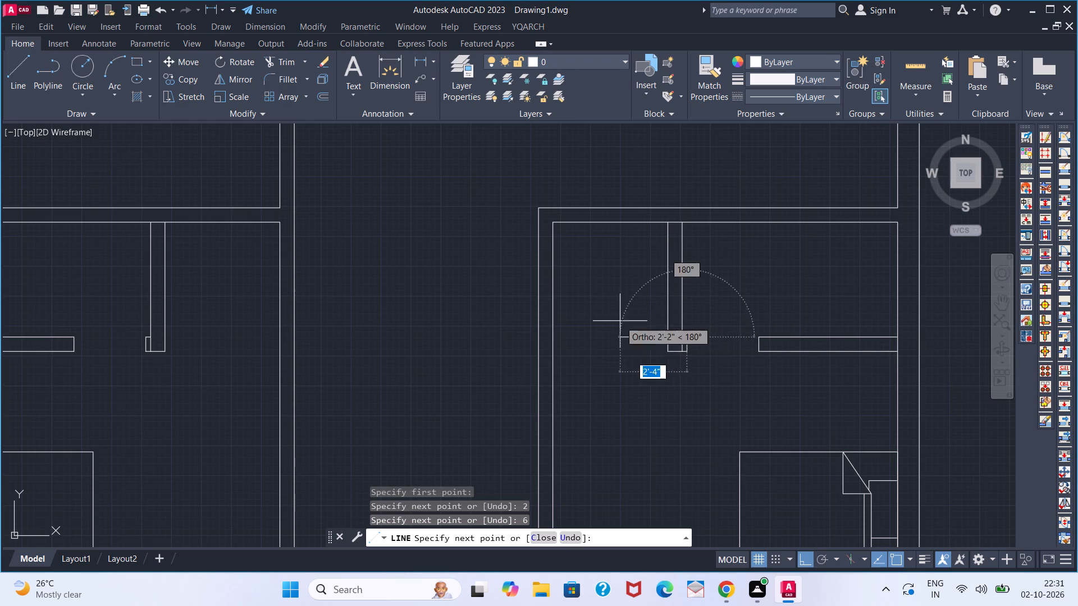
scroll(694, 338, up, 3)
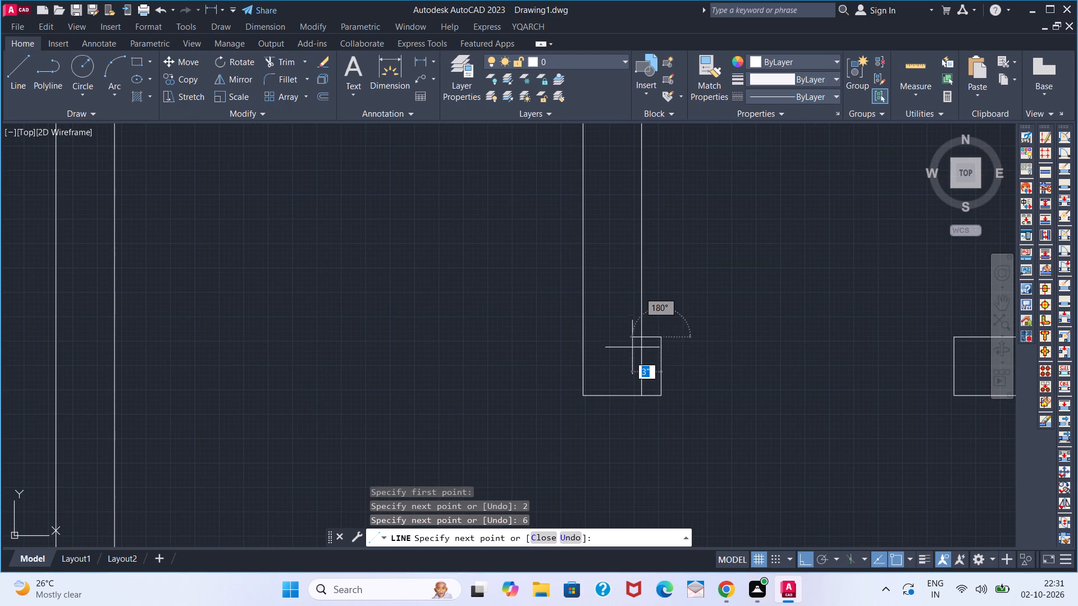
click(638, 342)
key(space)
Trim the partition line segments inside both door jambs so each jamb merges with its wall.
text(TR)
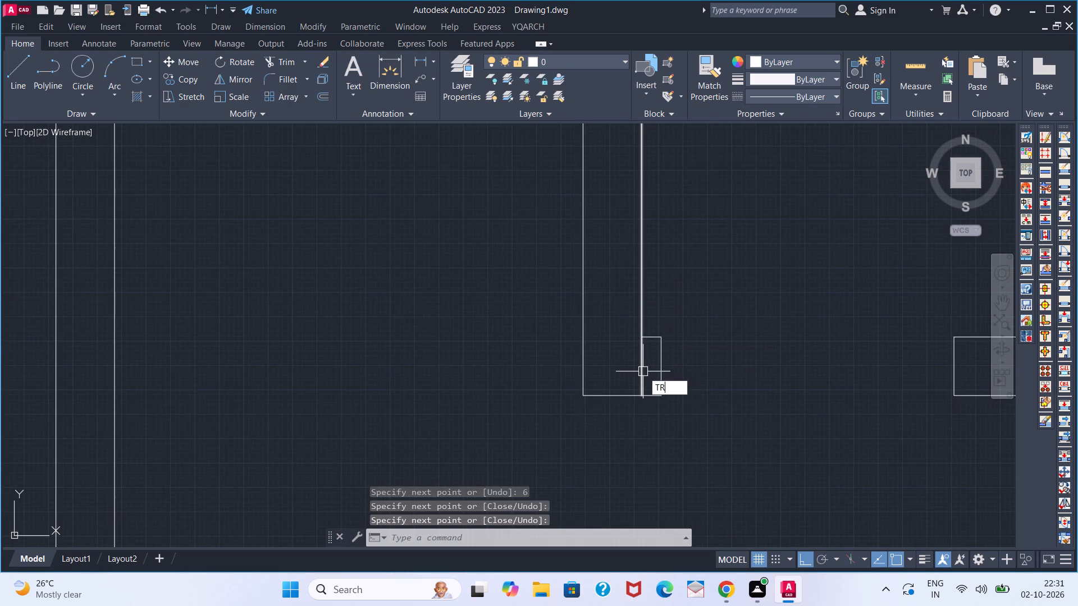
key(space)
click(643, 371)
scroll(643, 371, down, 5)
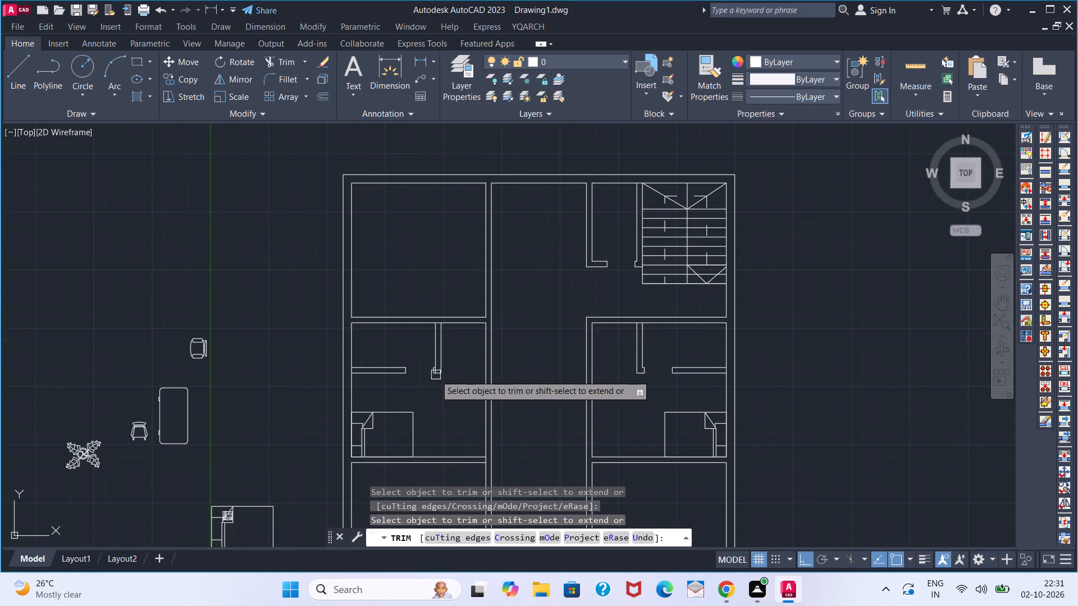
scroll(435, 375, up, 3)
click(434, 362)
key(space)
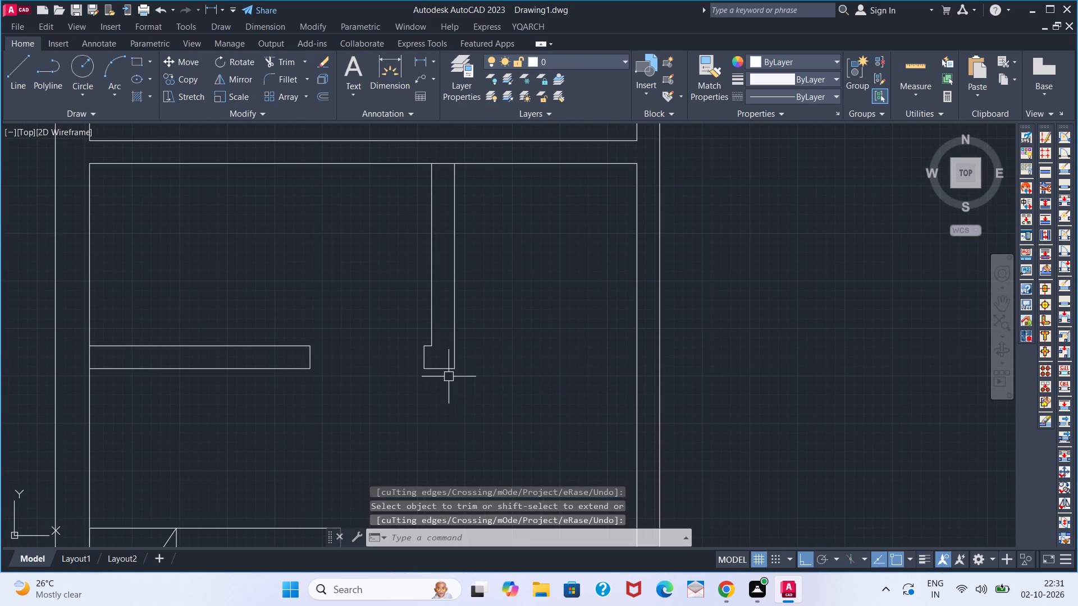
Examine the overall floor plan and the desk and seating area along its bottom wall.
scroll(460, 405, down, 5)
middle_drag(508, 402, 503, 357)
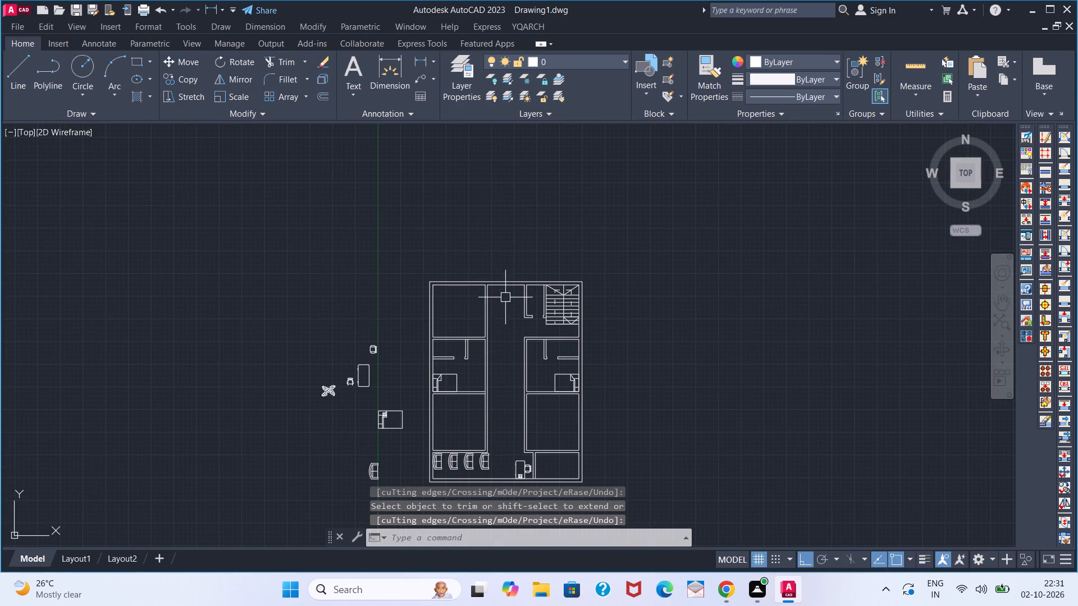
middle_drag(487, 339, 500, 298)
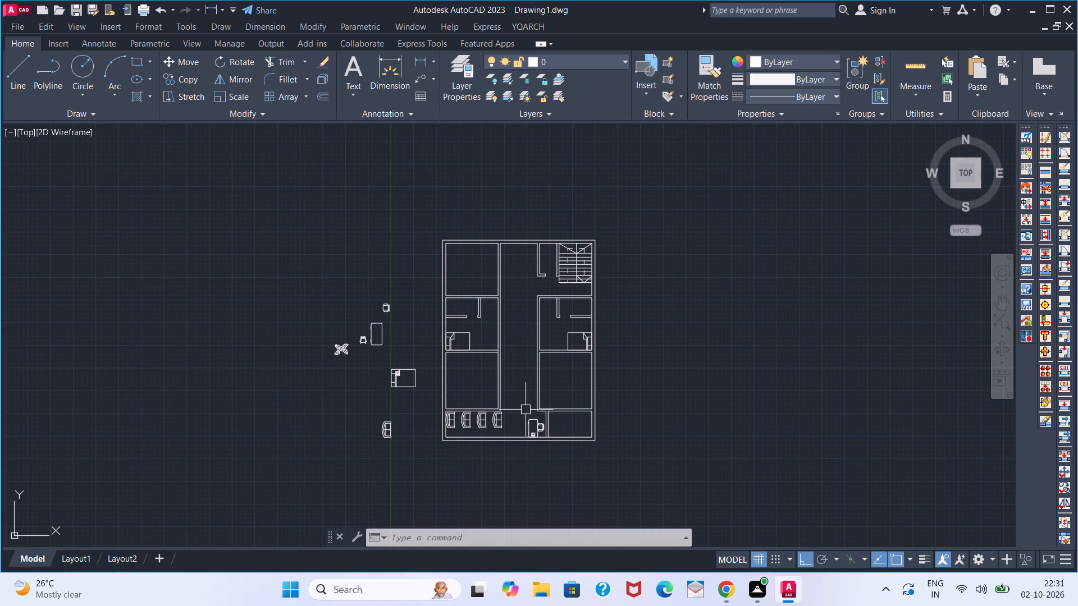
scroll(504, 440, up, 2)
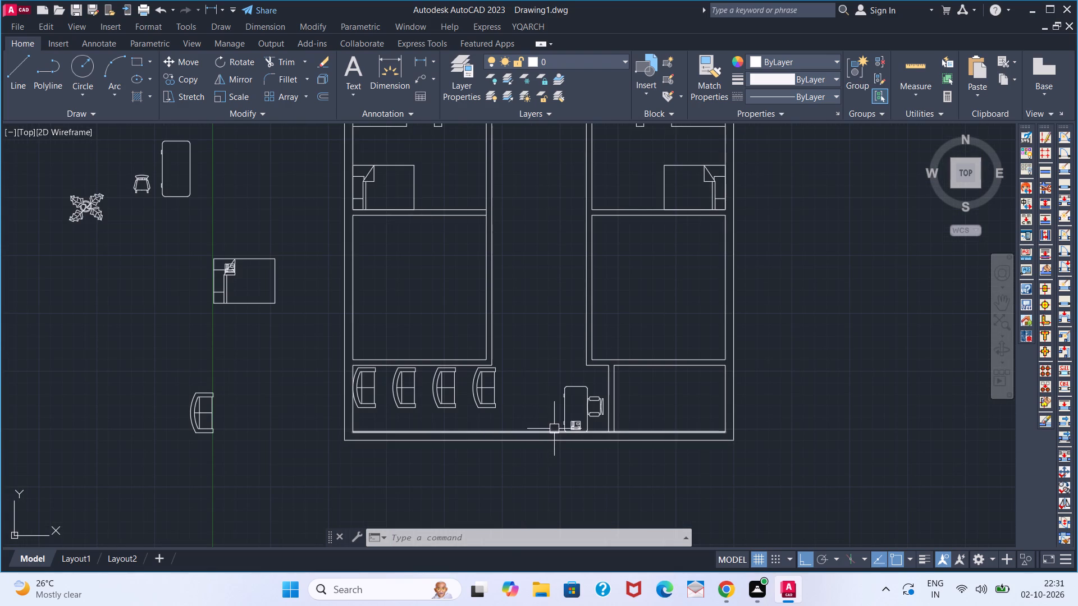
scroll(566, 423, up, 4)
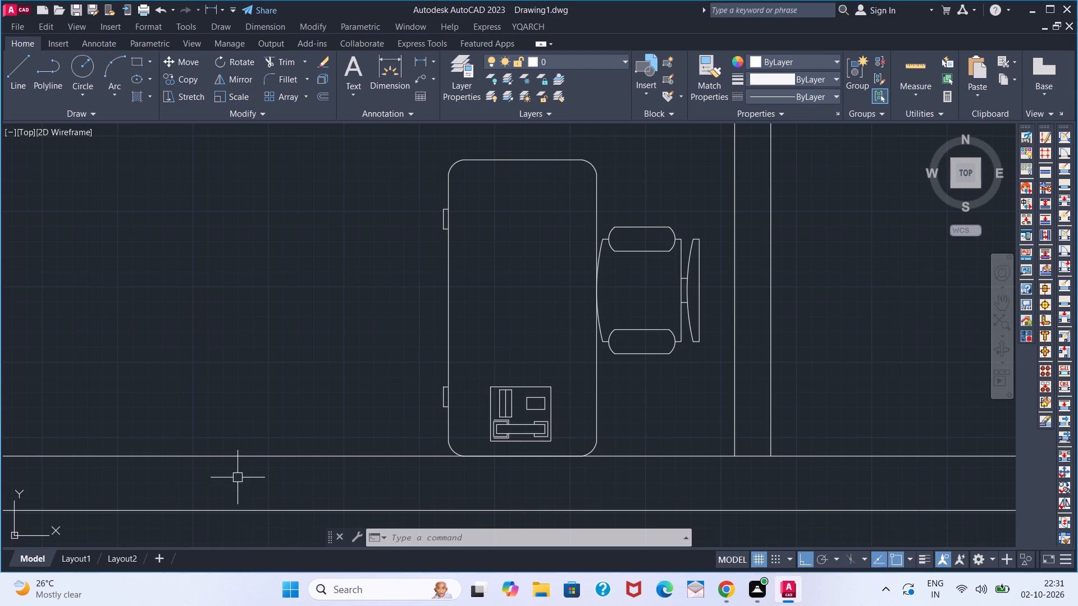
scroll(275, 458, down, 2)
scroll(210, 410, down, 2)
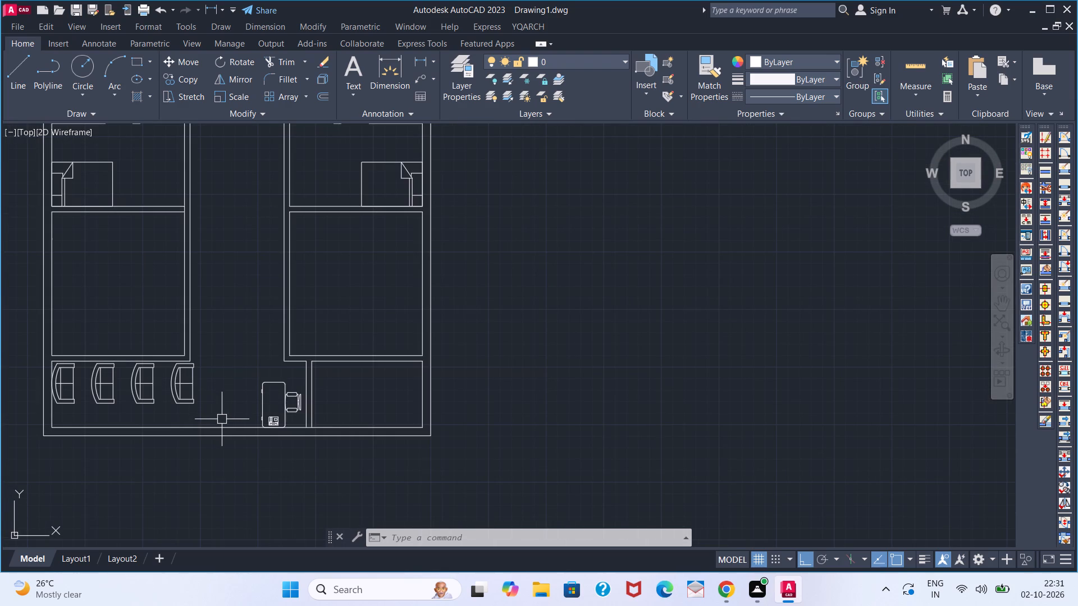
Draw a line straight across the thickness of the bottom outer wall, in line with the reception desk's left edge.
scroll(239, 426, up, 1)
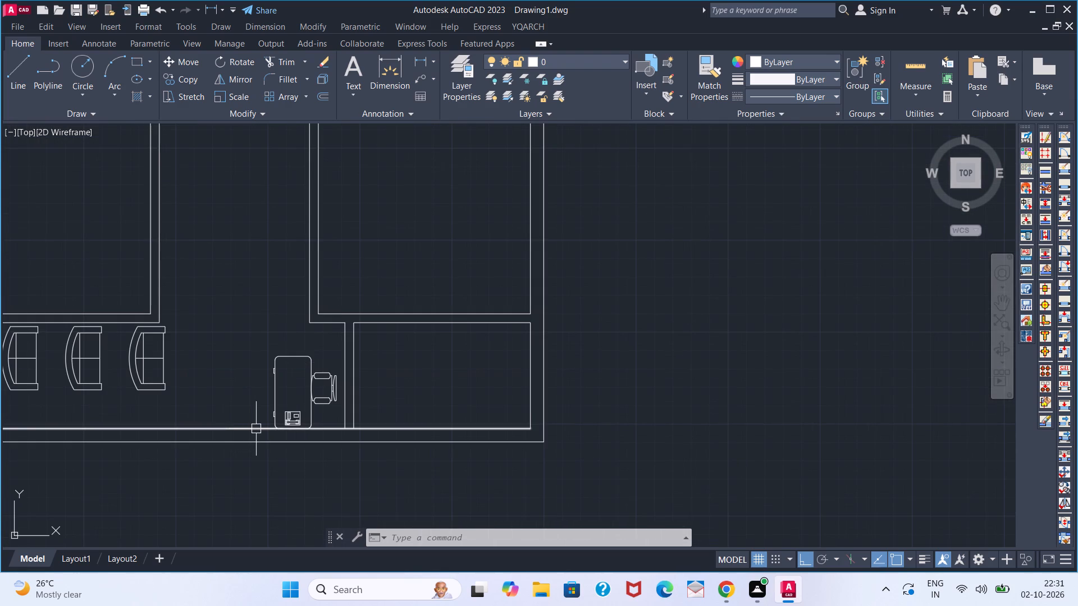
key(l)
key(space)
key(space)
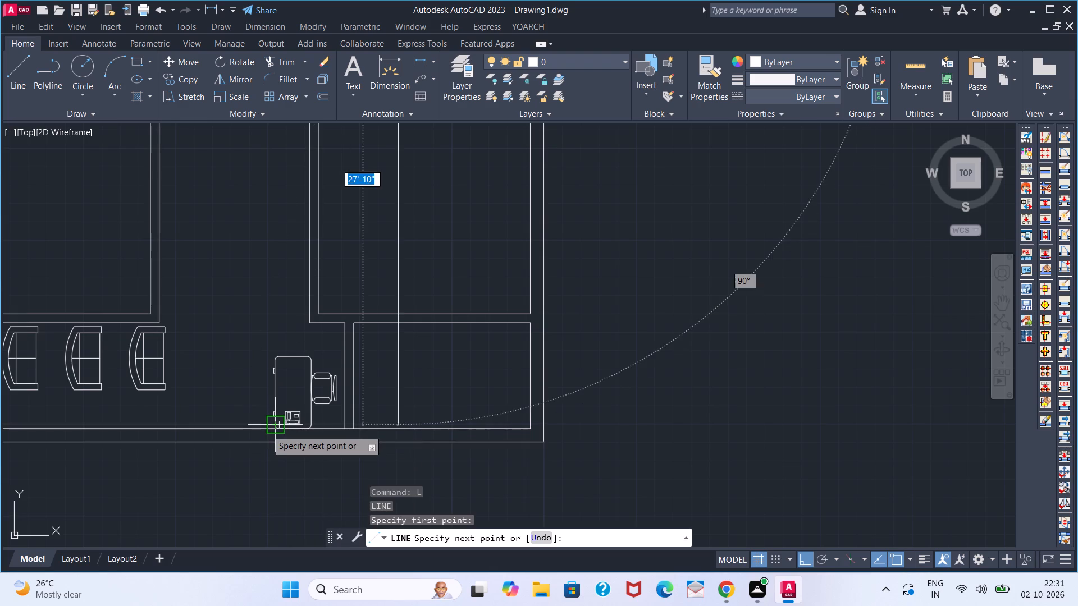
key(Escape)
key(space)
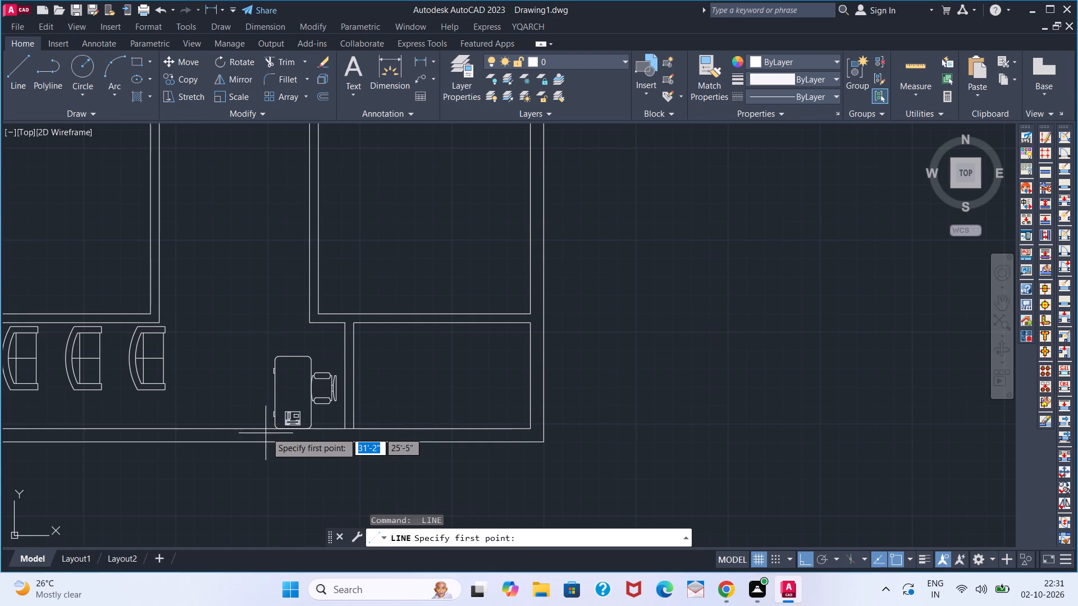
scroll(267, 431, up, 6)
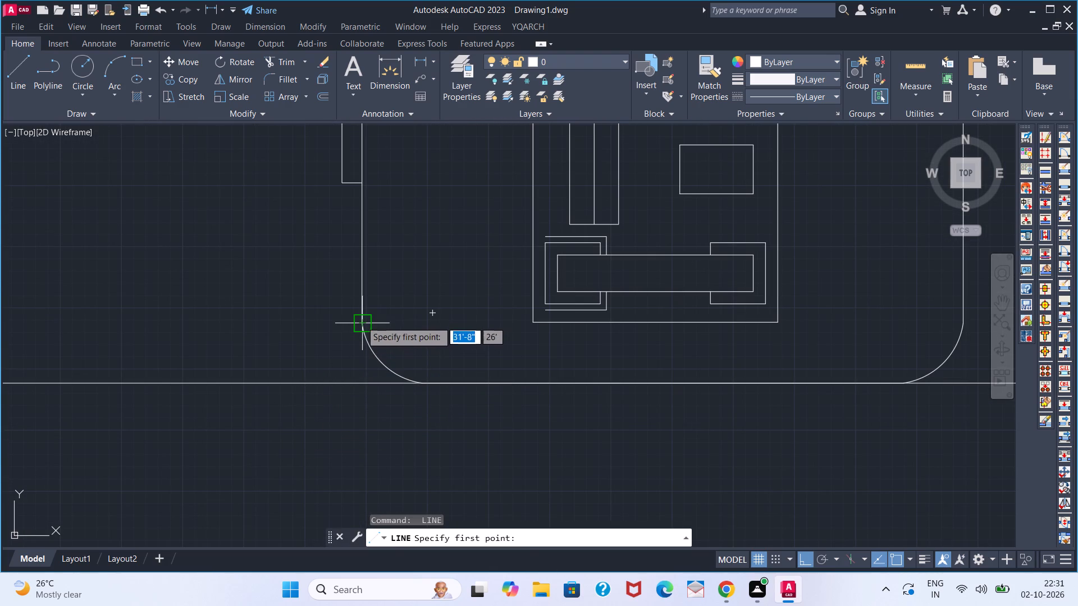
click(364, 378)
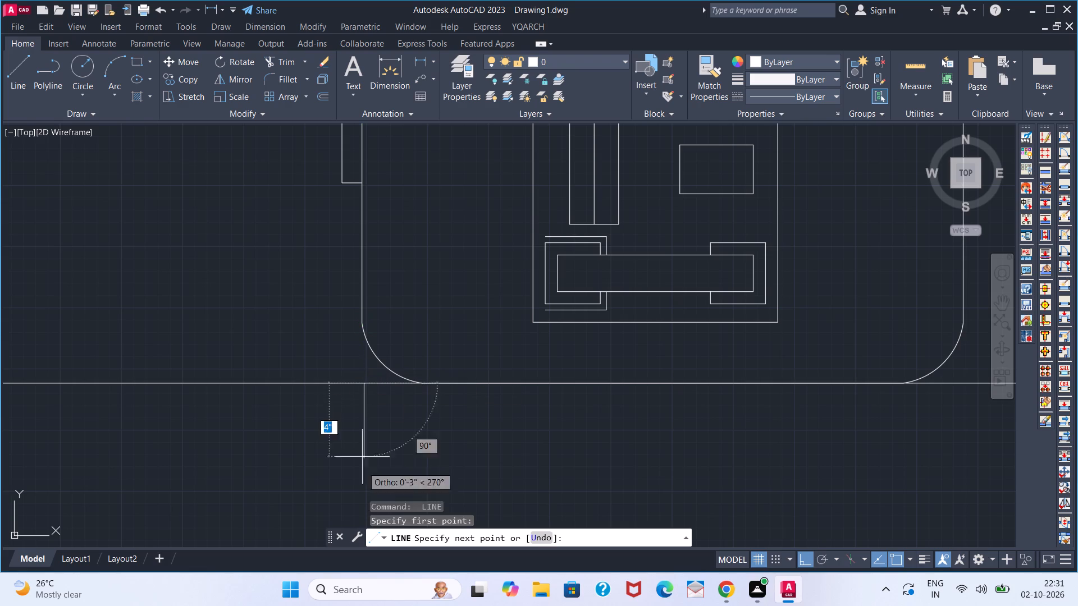
scroll(360, 495, down, 2)
scroll(344, 428, down, 2)
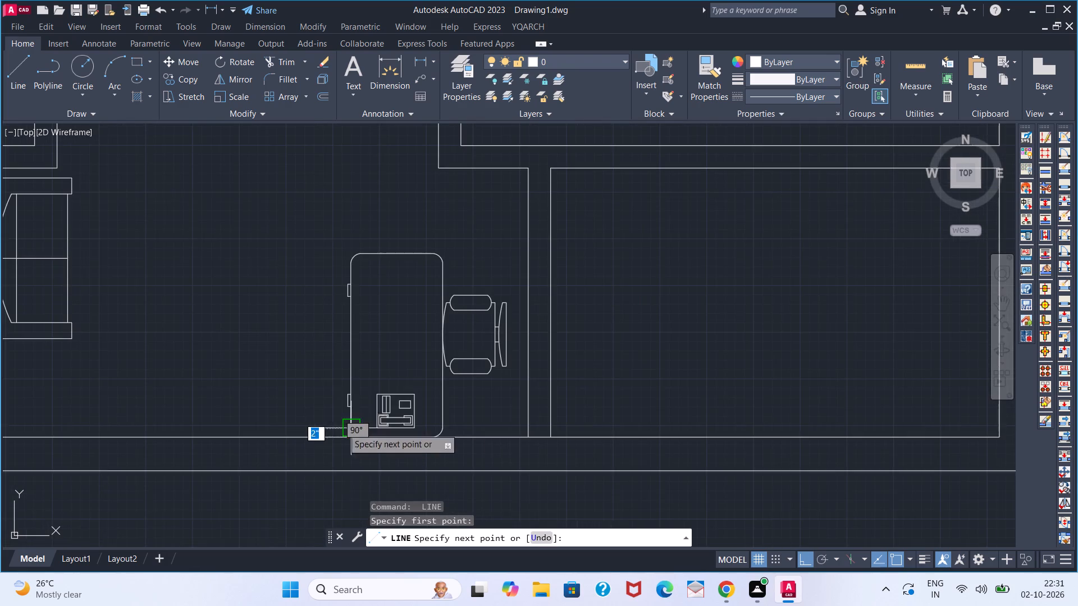
middle_drag(353, 348, 380, 279)
scroll(368, 394, up, 3)
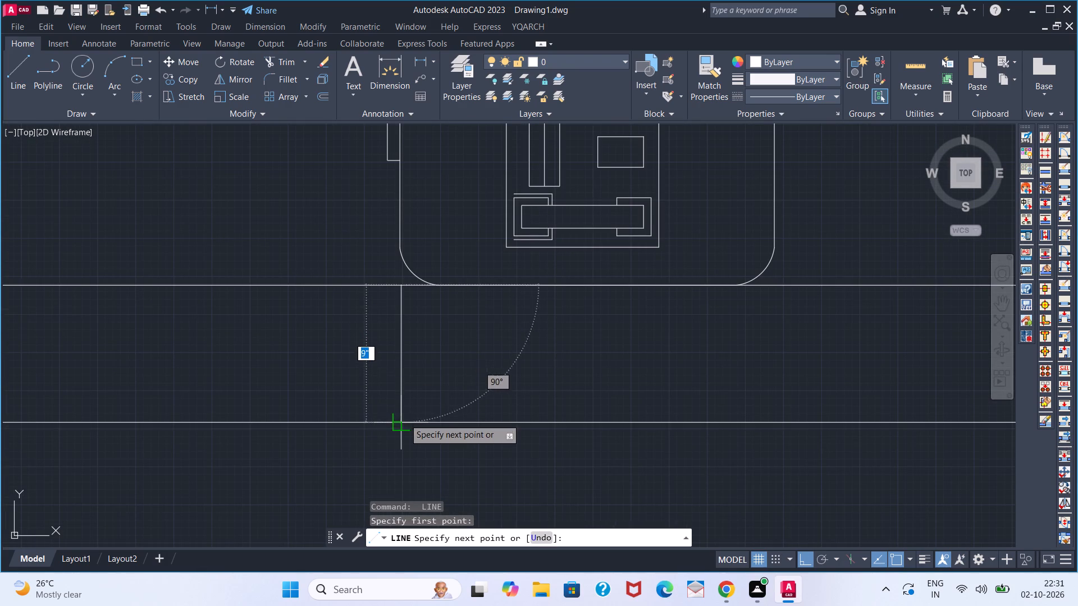
click(404, 419)
key(space)
scroll(357, 385, down, 4)
scroll(299, 382, down, 1)
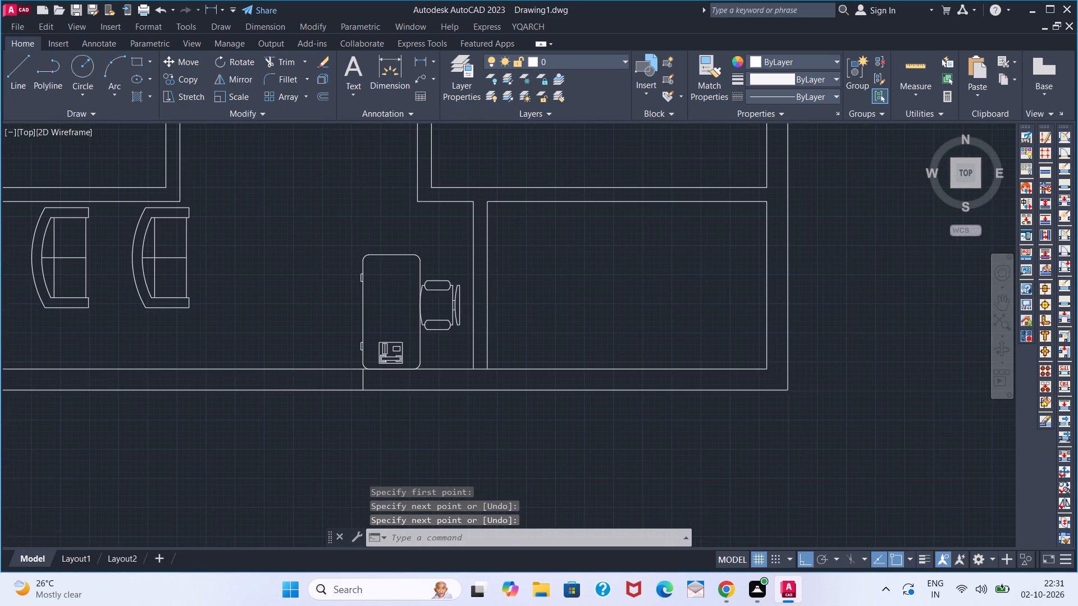
Offset the line across the bottom wall by 6' toward the row of chairs.
key(o)
key(Return)
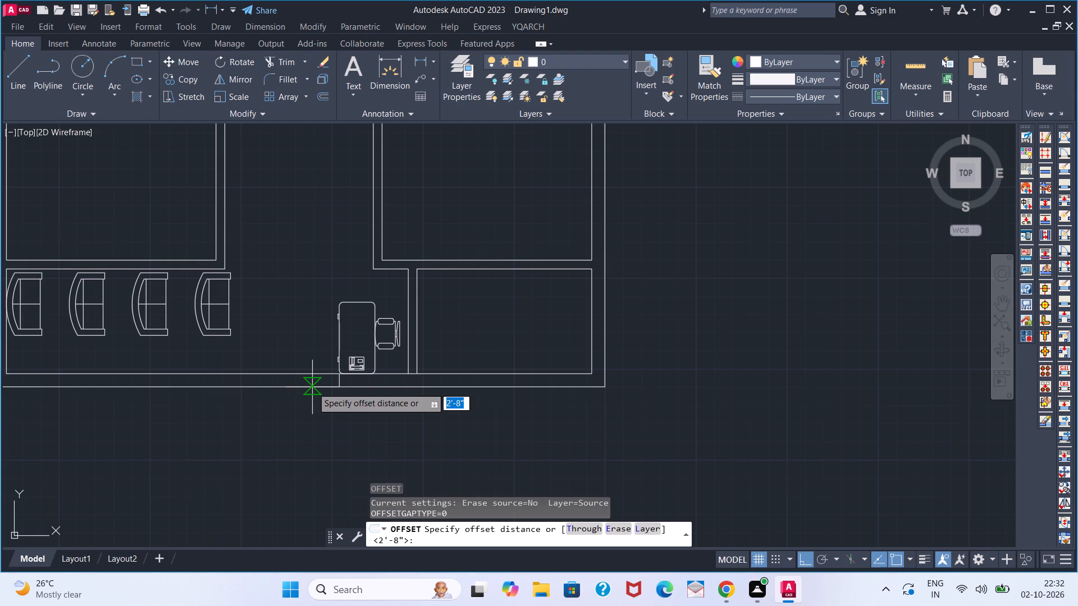
key(6)
key(apostrophe)
key(Return)
scroll(338, 380, up, 1)
click(338, 380)
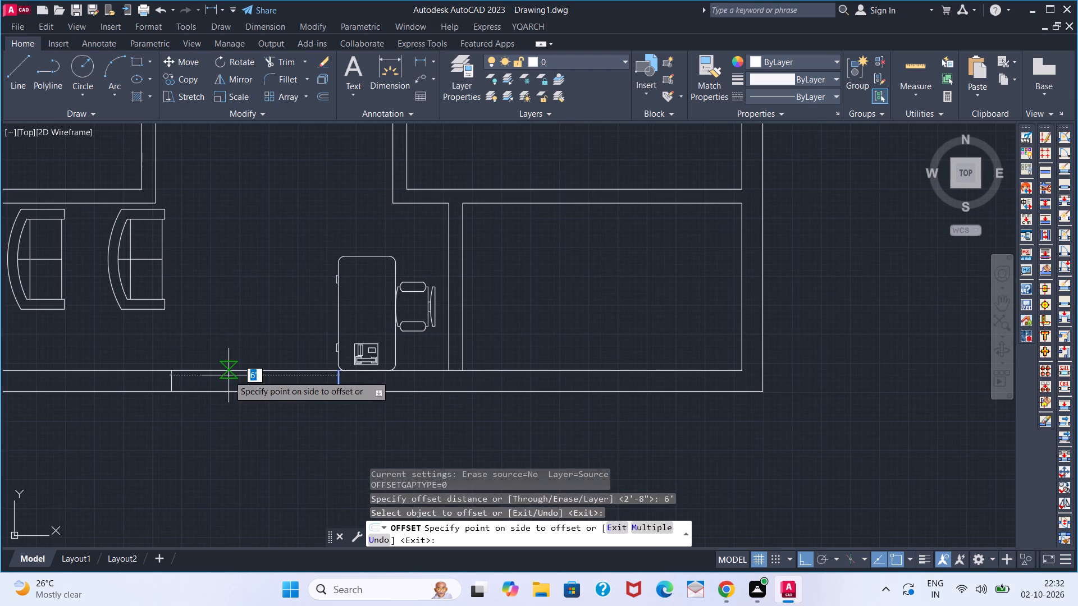
click(229, 375)
key(space)
scroll(236, 342, down, 2)
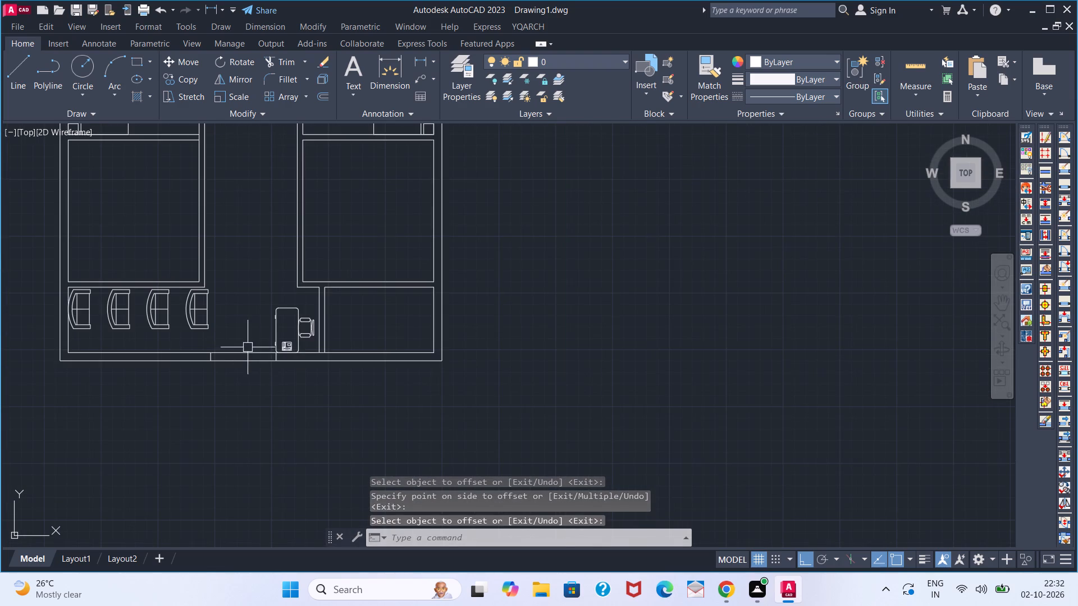
Offset the same line at the desk's edge by 2' toward the row of chairs.
scroll(281, 364, up, 3)
click(258, 346)
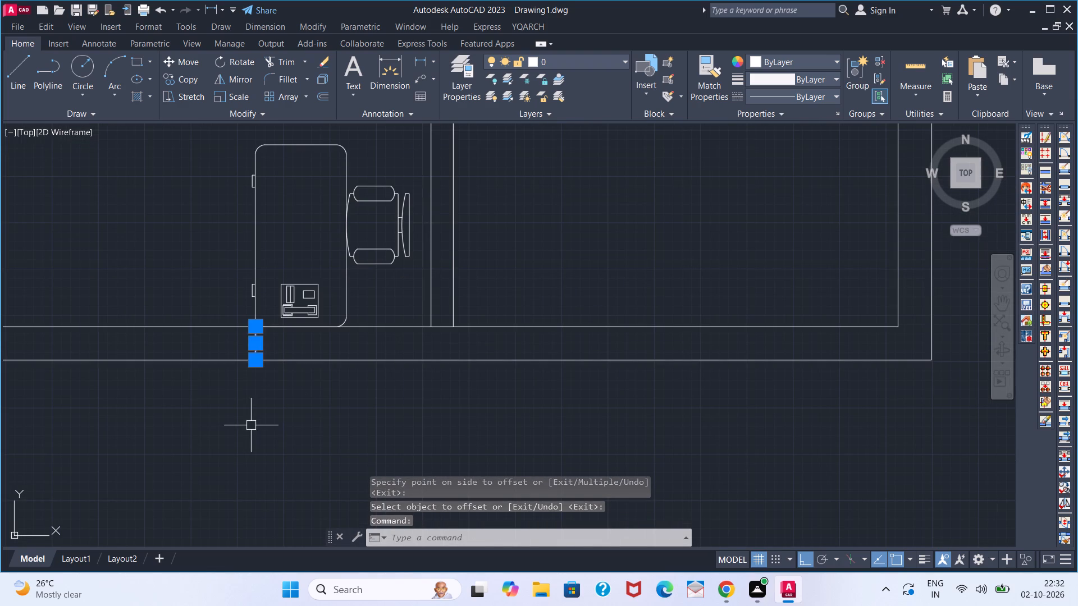
key(Escape)
key(o)
key(Return)
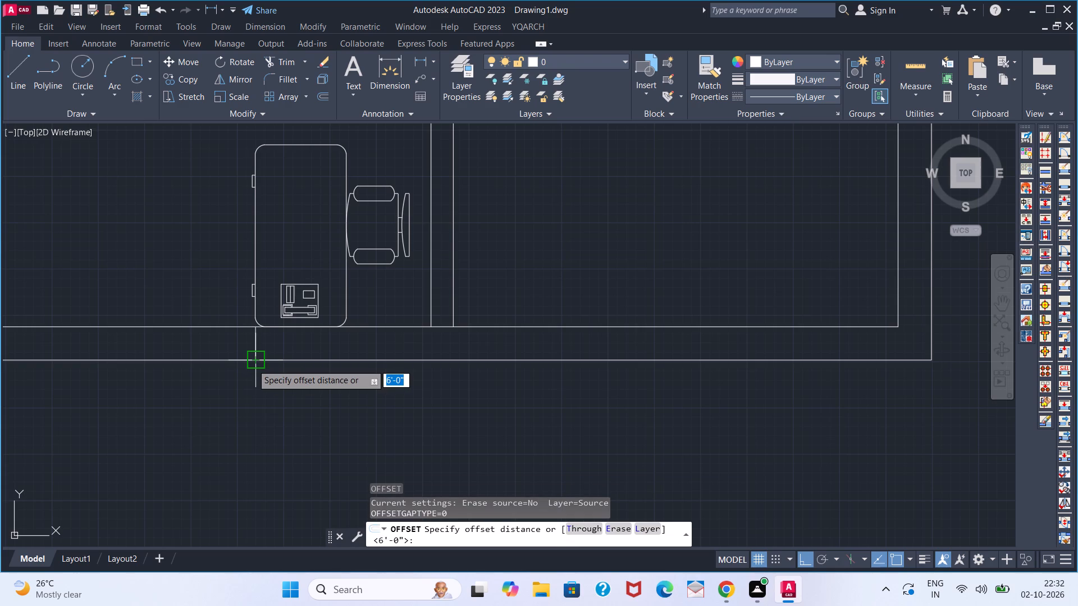
key(2)
key(apostrophe)
key(Return)
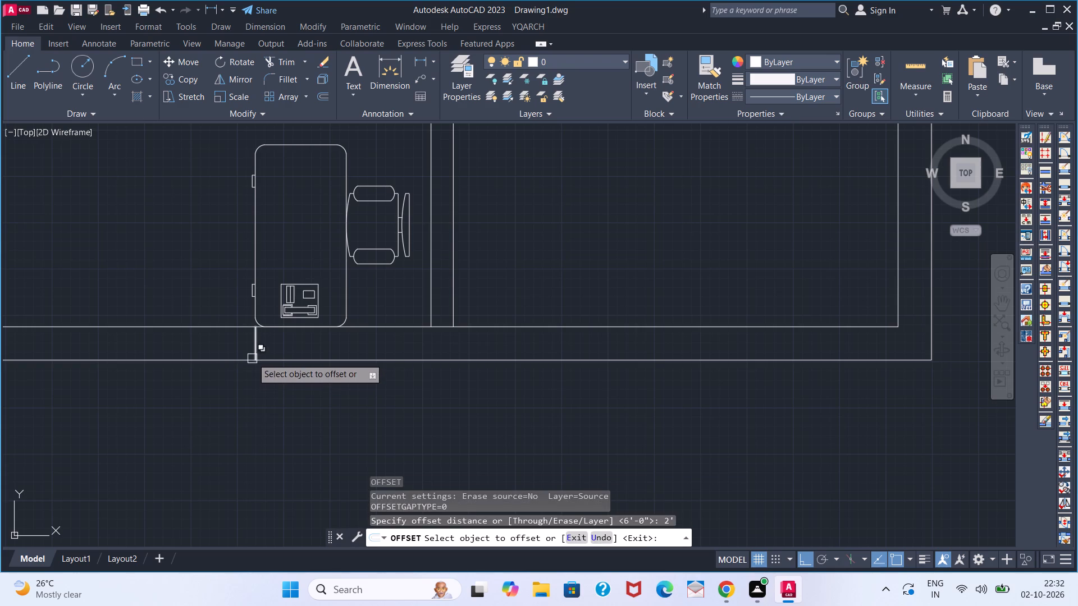
click(253, 352)
click(222, 348)
key(space)
scroll(194, 353, down, 1)
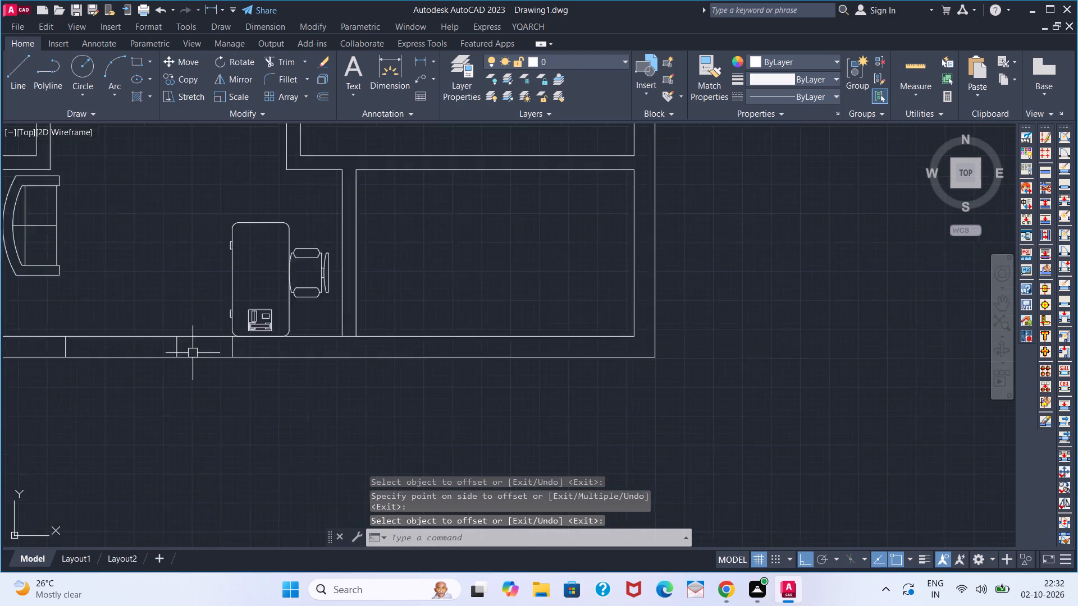
Erase the original line across the bottom wall at the desk's left edge.
scroll(193, 353, down, 1)
scroll(216, 352, up, 2)
click(216, 348)
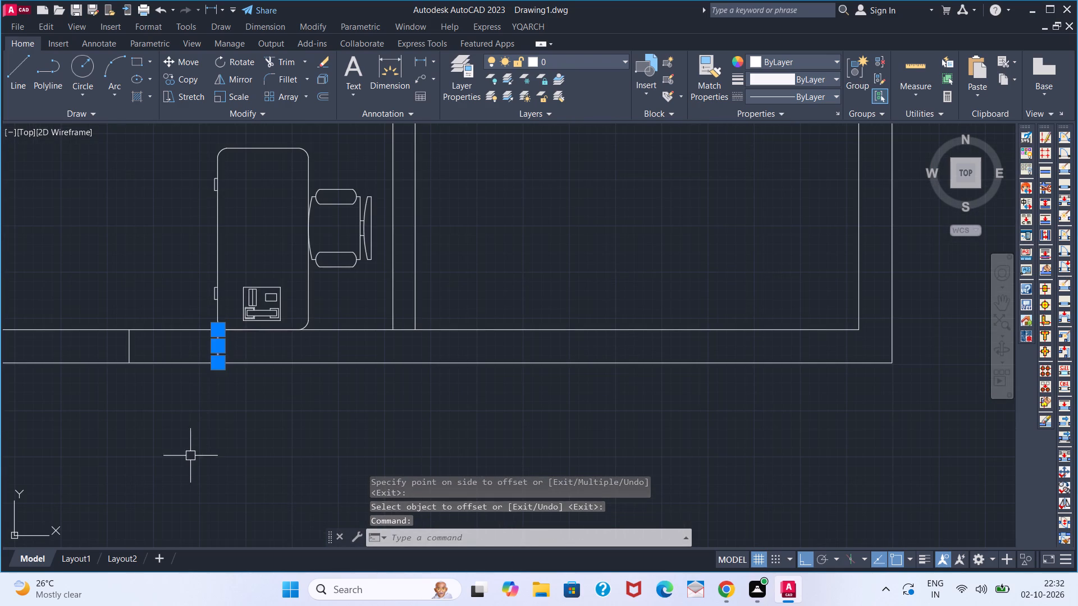
key(BackSpace)
key(Delete)
scroll(171, 391, down, 2)
middle_drag(129, 374, 152, 369)
middle_drag(236, 360, 241, 360)
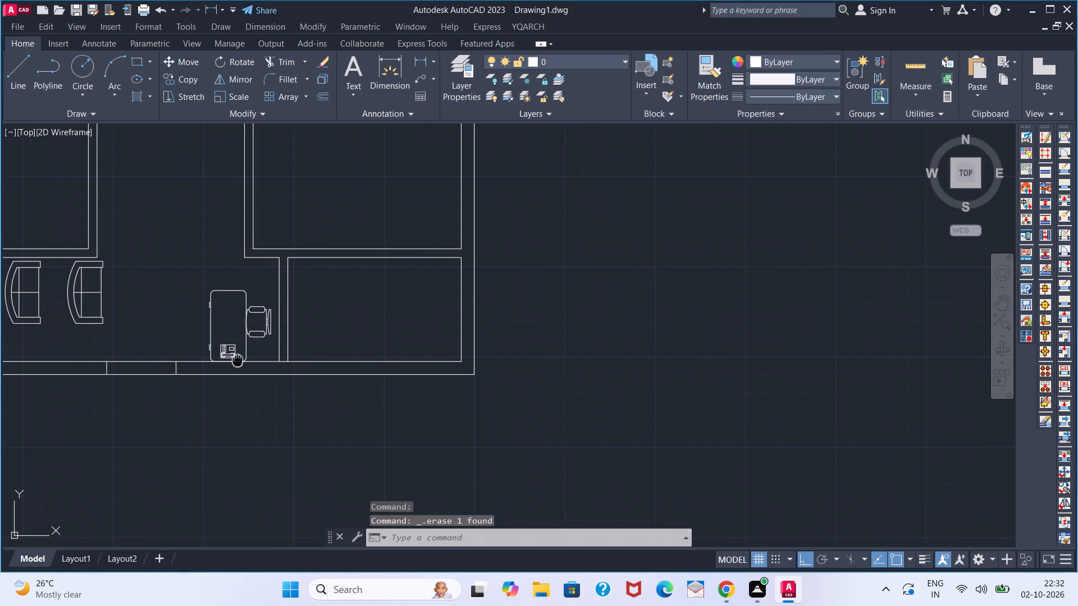
middle_drag(241, 360, 284, 359)
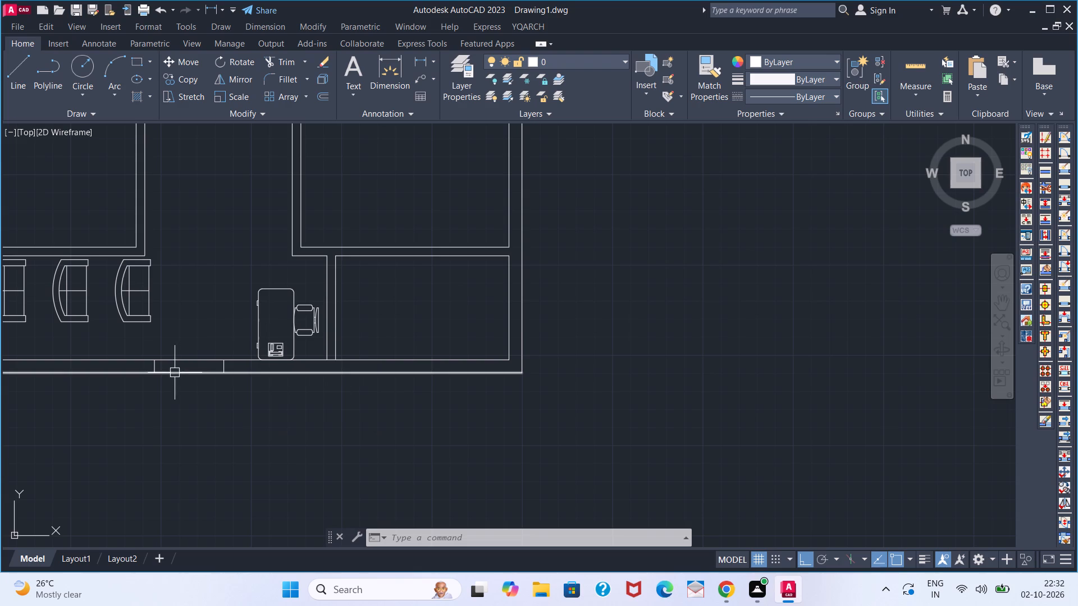
Trim both bottom wall lines between the two remaining cross lines to cut a 4' entrance opening.
scroll(223, 366, up, 1)
scroll(200, 363, down, 1)
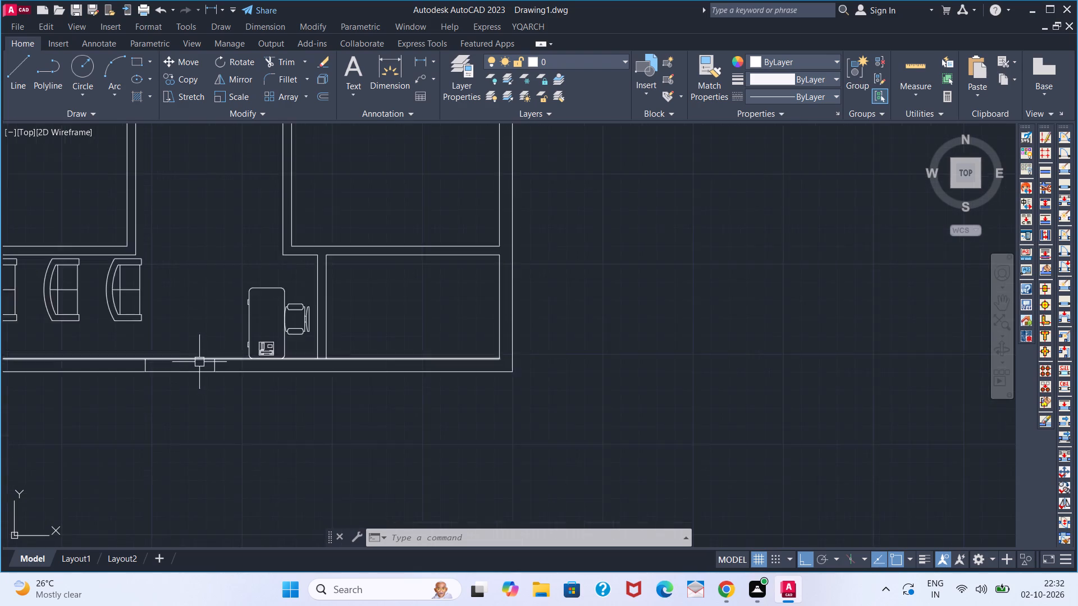
scroll(199, 361, down, 1)
middle_drag(236, 339, 415, 338)
scroll(344, 362, up, 1)
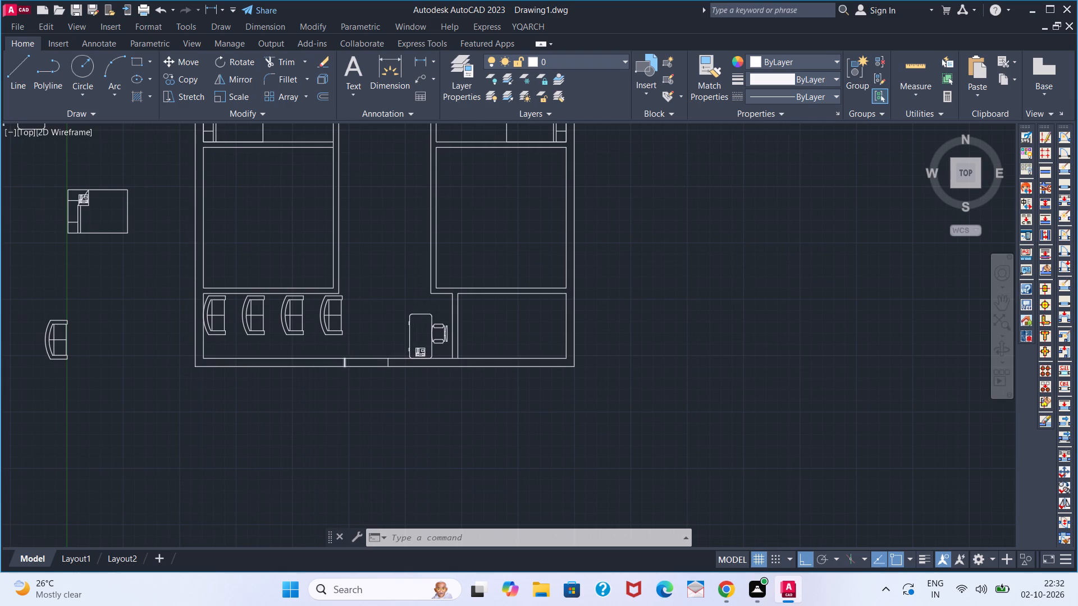
text(TR)
key(space)
click(375, 342)
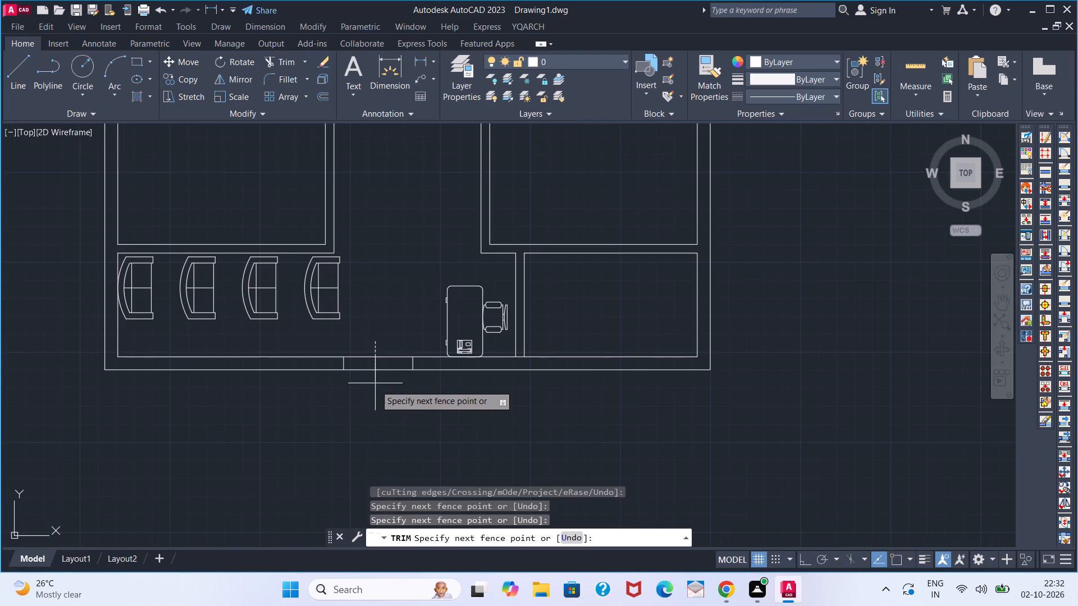
click(375, 385)
key(space)
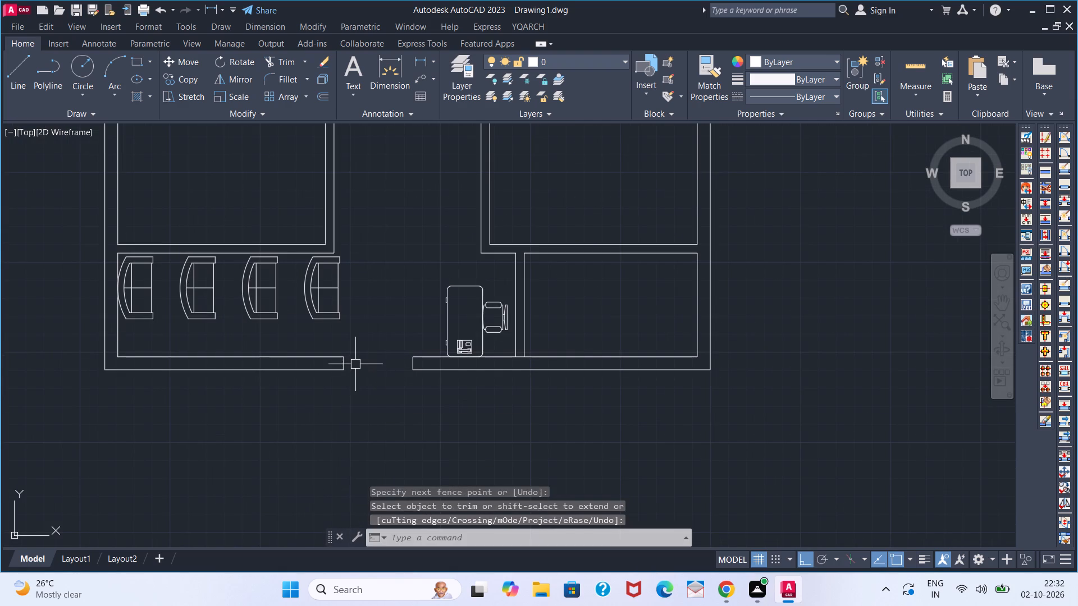
Draw two crossing diagonal lines between the opposite corners of the entrance opening in the bottom wall.
key(l)
key(Return)
click(351, 357)
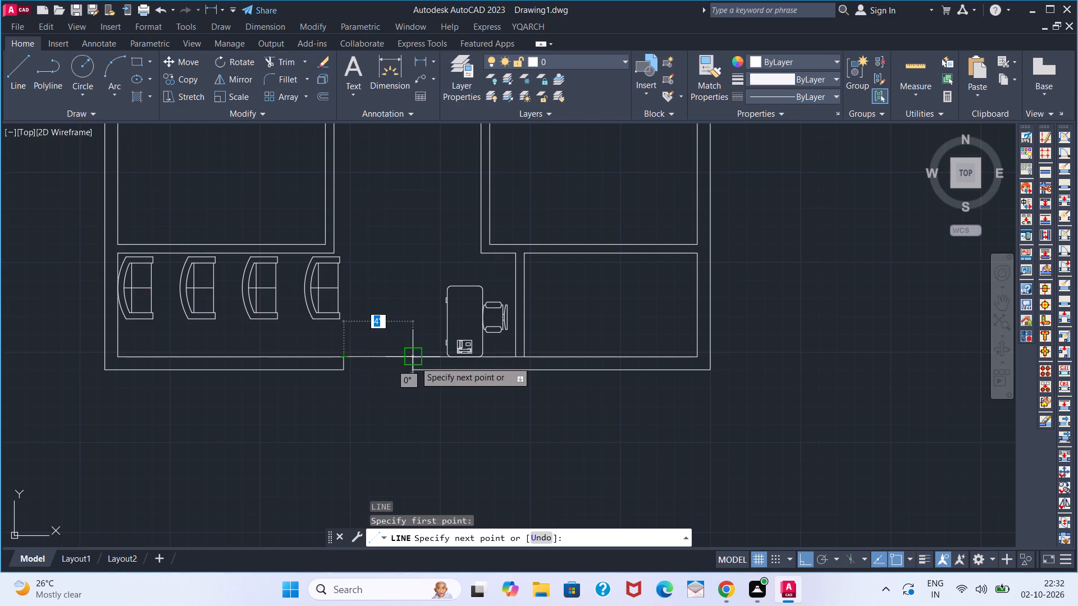
click(416, 377)
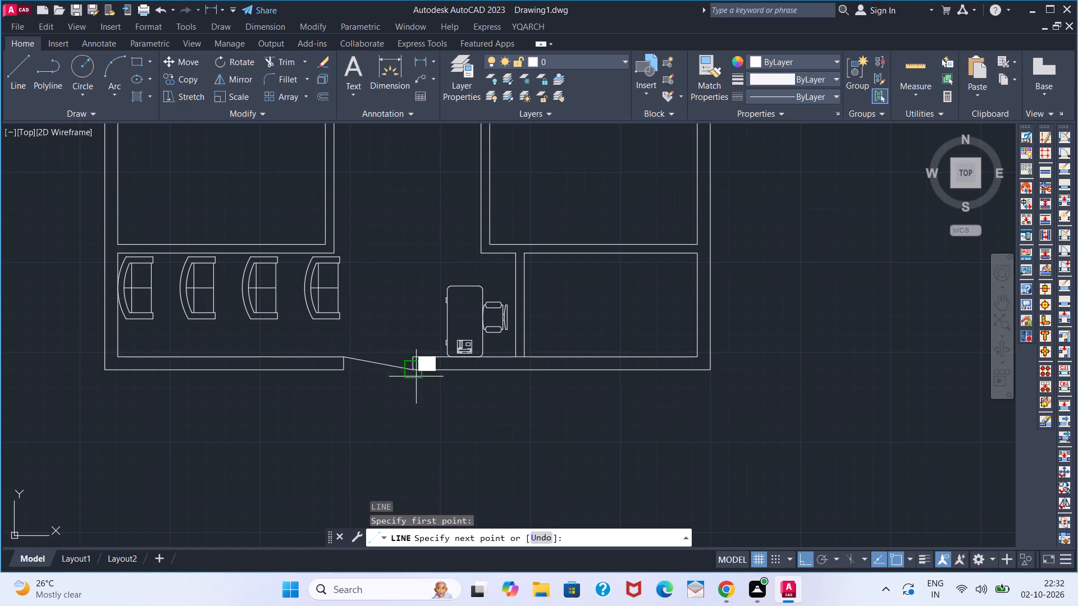
key(space)
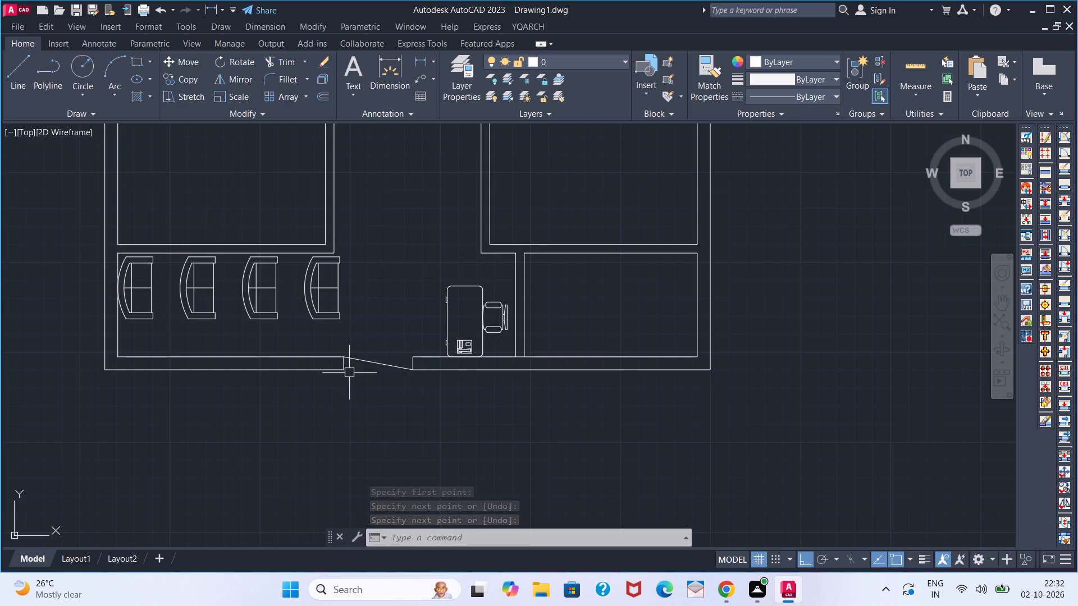
key(space)
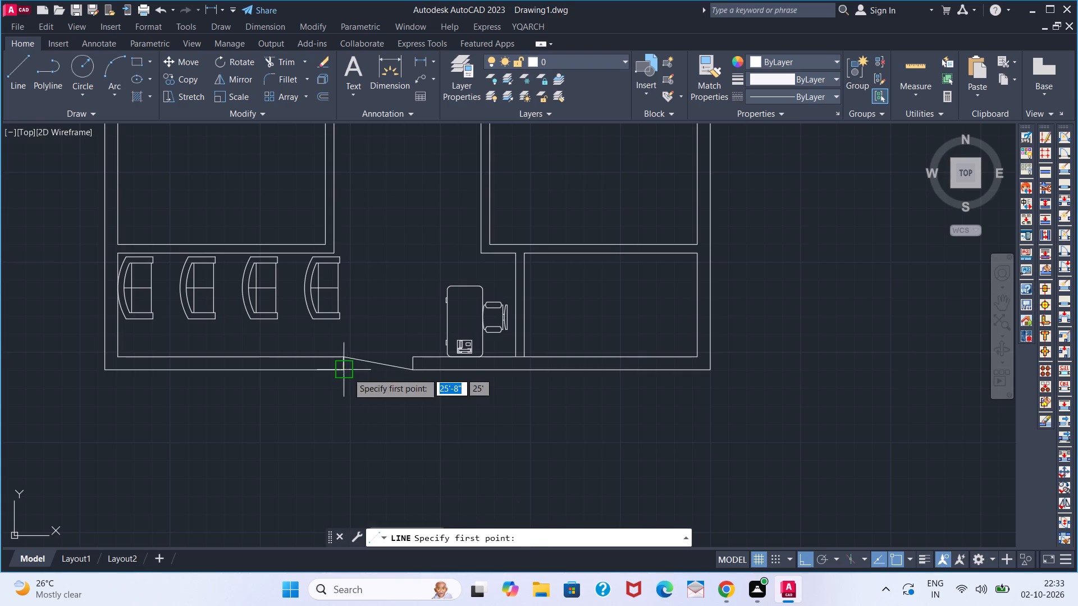
click(348, 373)
scroll(412, 359, up, 2)
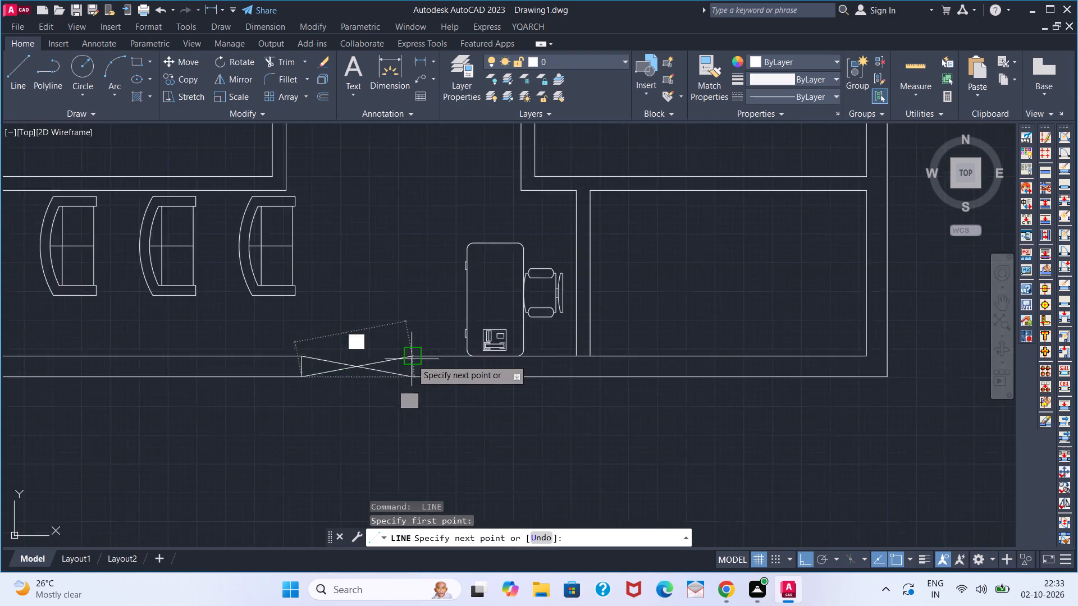
scroll(412, 359, up, 1)
click(410, 356)
key(space)
Delete the fourth chair in the seating row, the one closest to the entrance.
scroll(335, 398, down, 5)
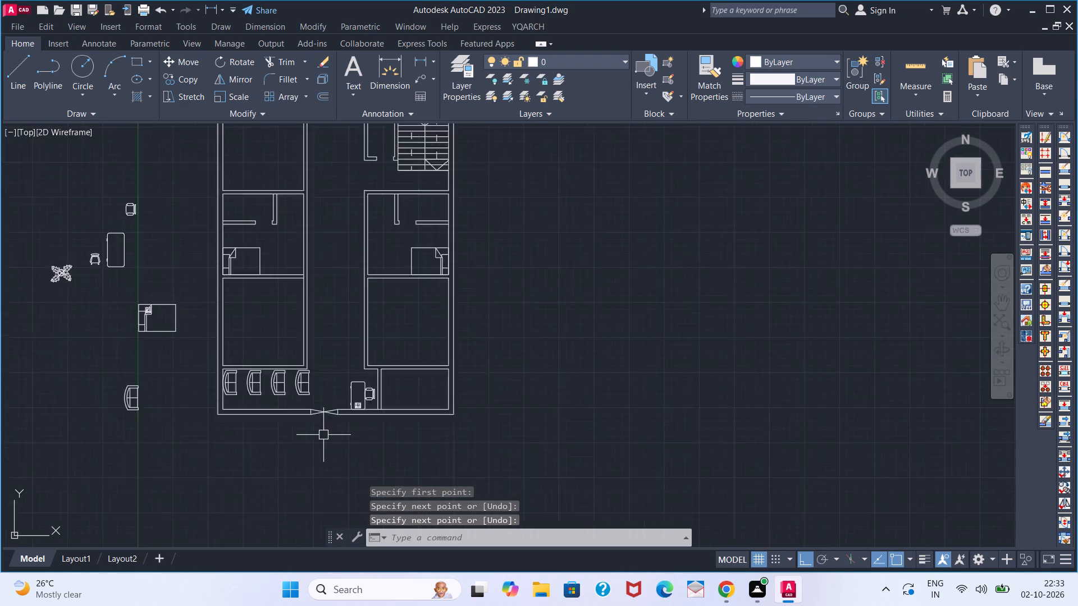
scroll(323, 435, down, 2)
middle_click(322, 465)
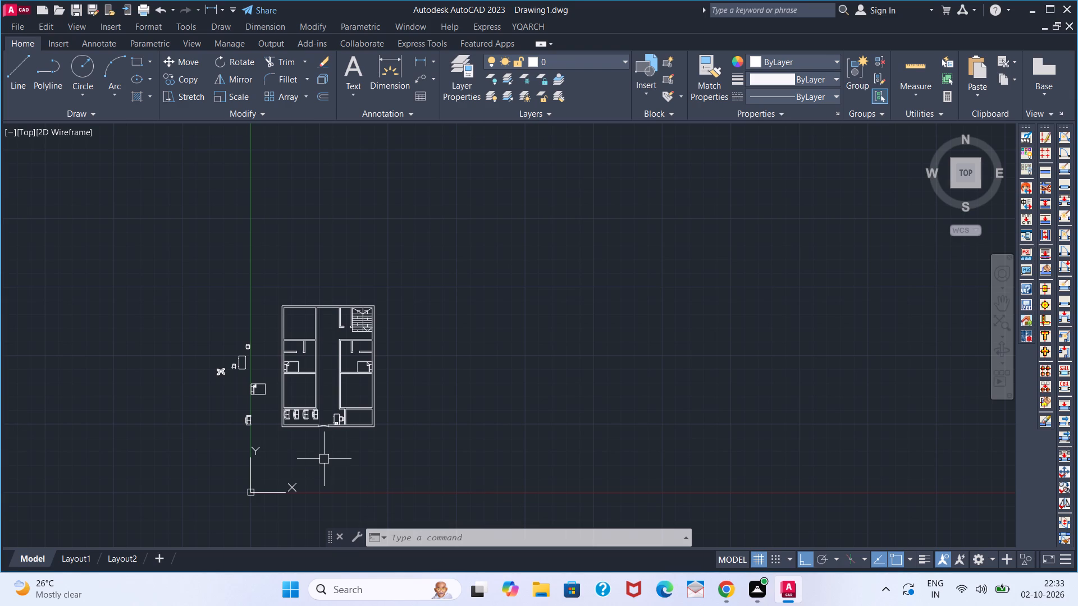
scroll(323, 427, up, 2)
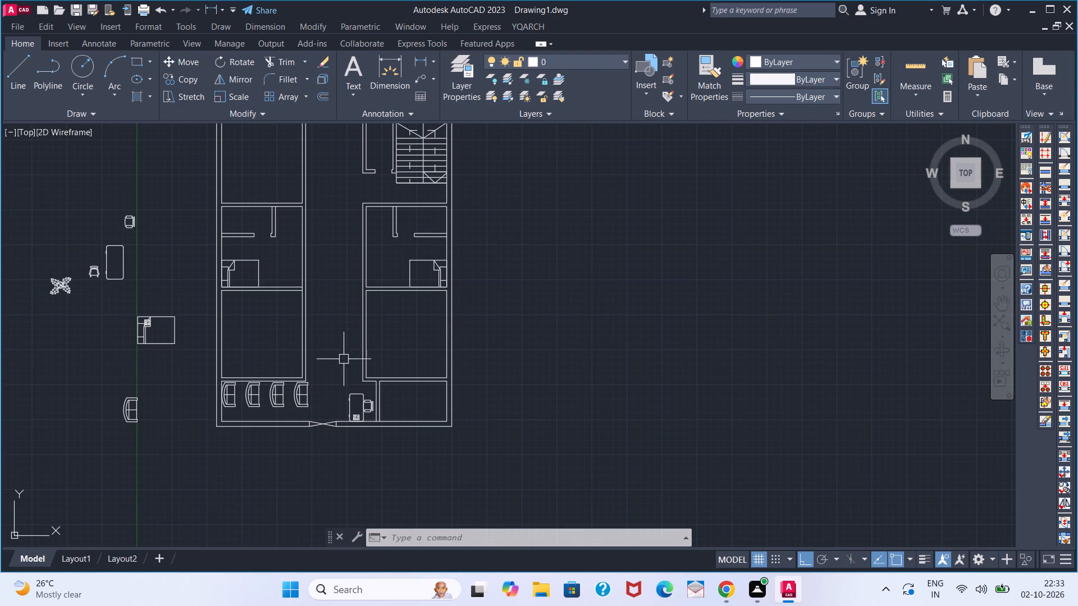
scroll(332, 332, down, 1)
middle_drag(341, 356, 350, 414)
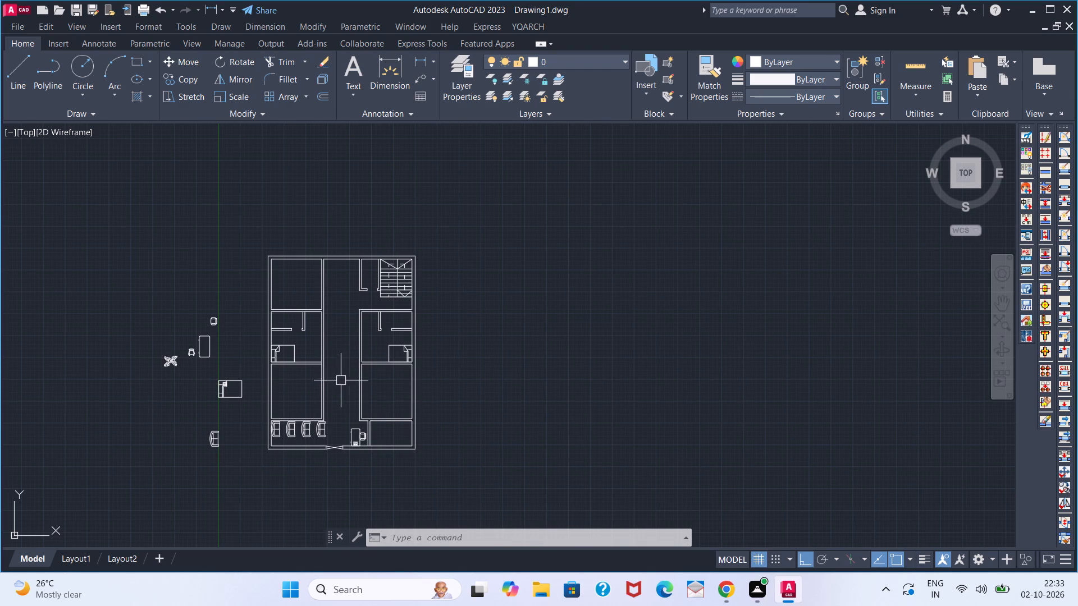
scroll(324, 406, up, 1)
scroll(309, 453, up, 1)
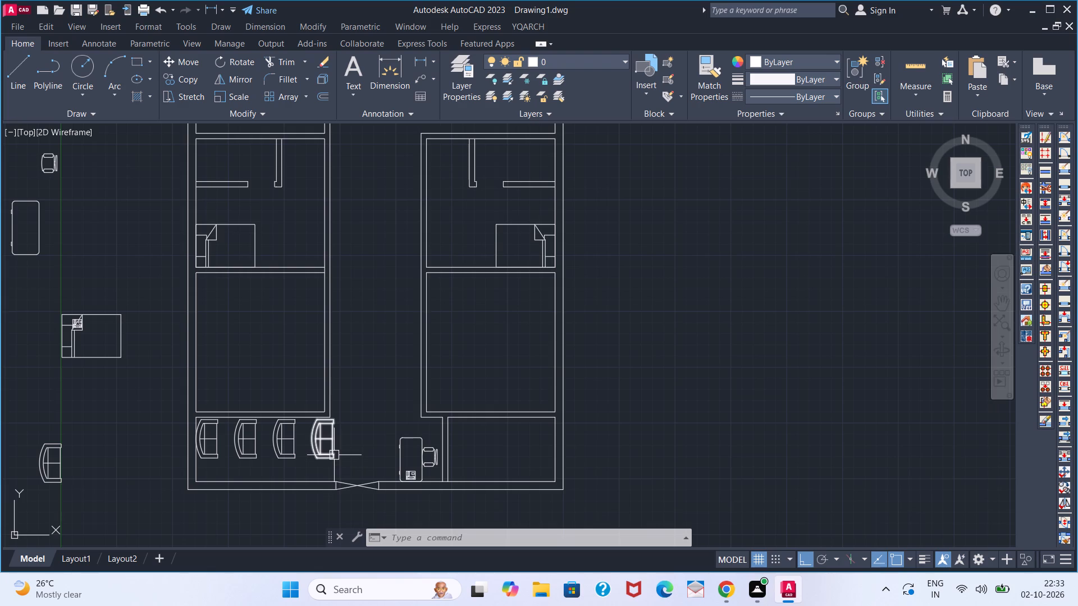
scroll(334, 455, up, 2)
scroll(322, 446, down, 2)
click(321, 443)
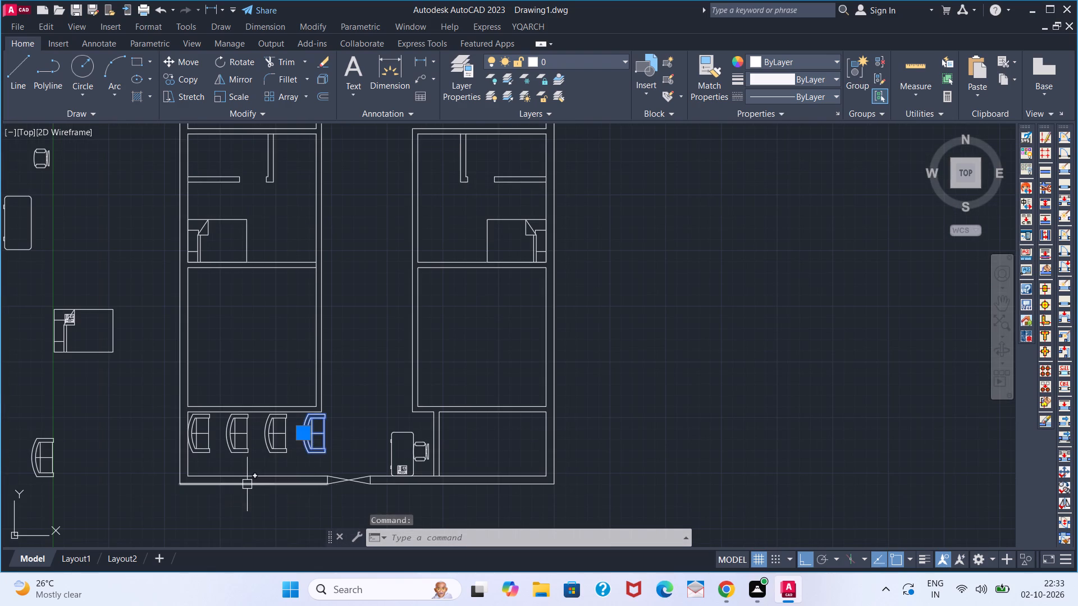
key(BackSpace)
key(Delete)
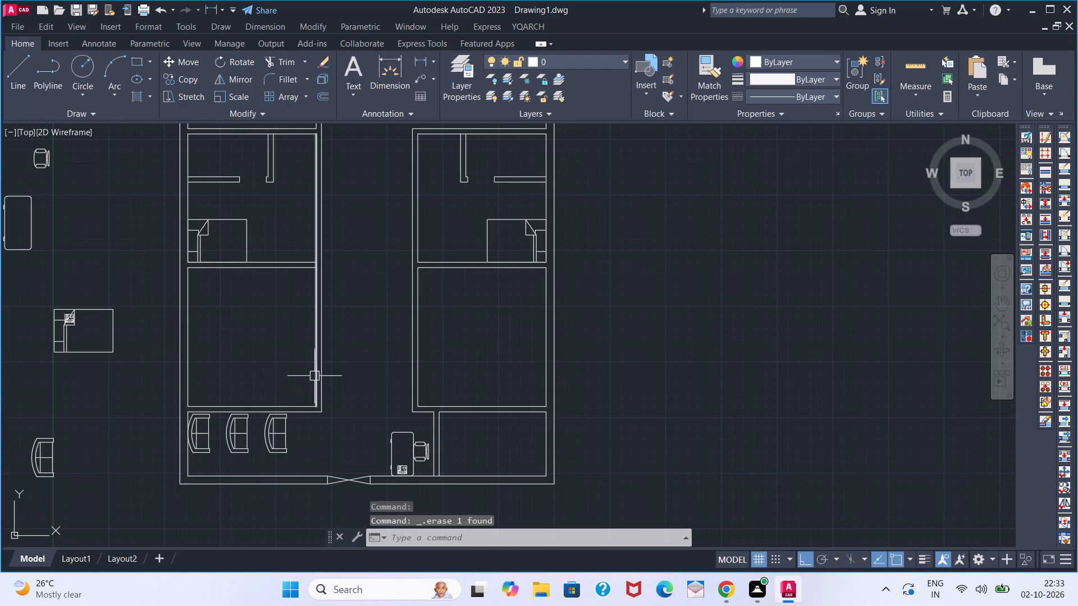
Examine the overall floor plan, including its rooms, central corridor and entrance area.
scroll(354, 395, down, 1)
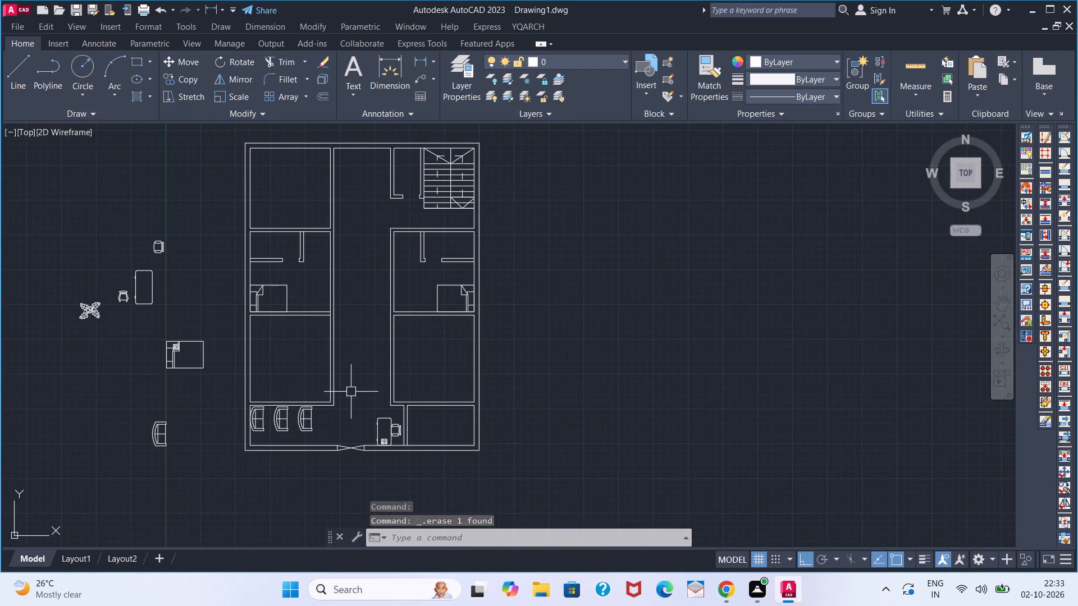
middle_click(364, 375)
middle_drag(366, 387, 367, 398)
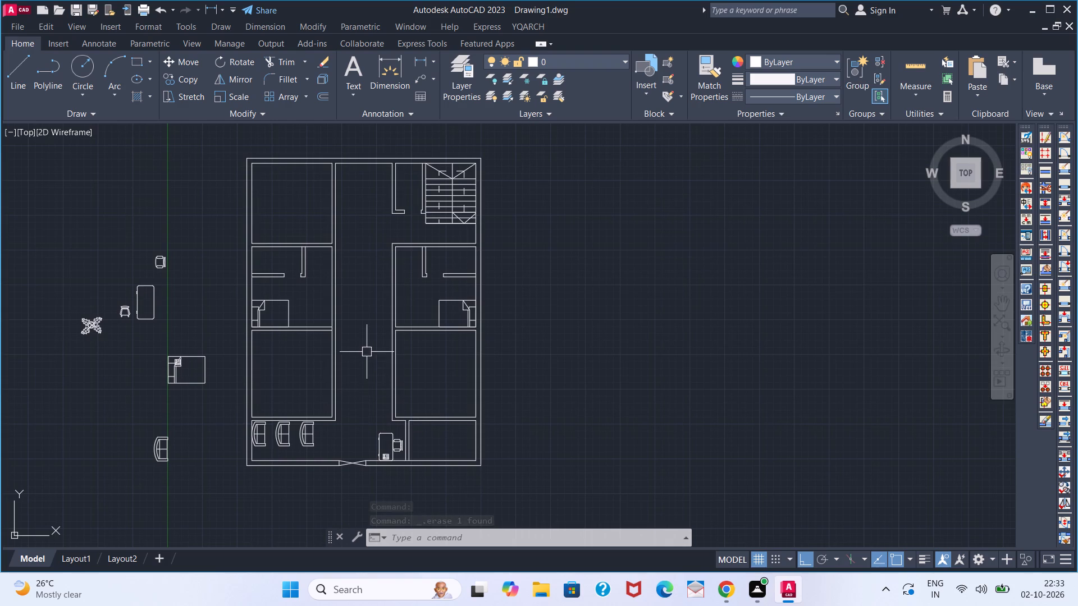
middle_drag(372, 372, 389, 406)
middle_click(390, 407)
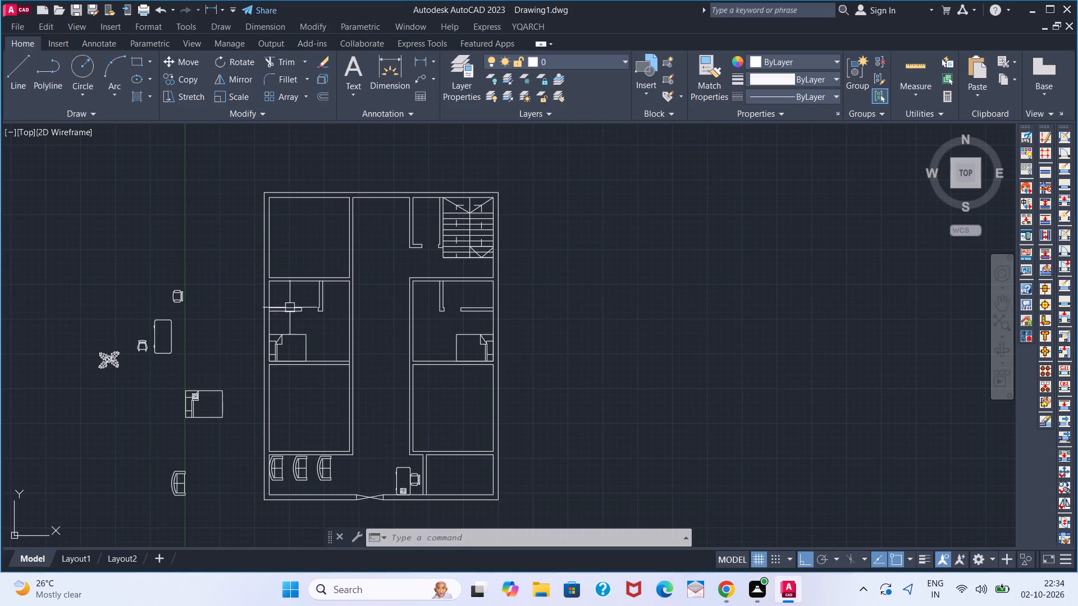
middle_drag(245, 315, 327, 278)
middle_drag(321, 301, 299, 347)
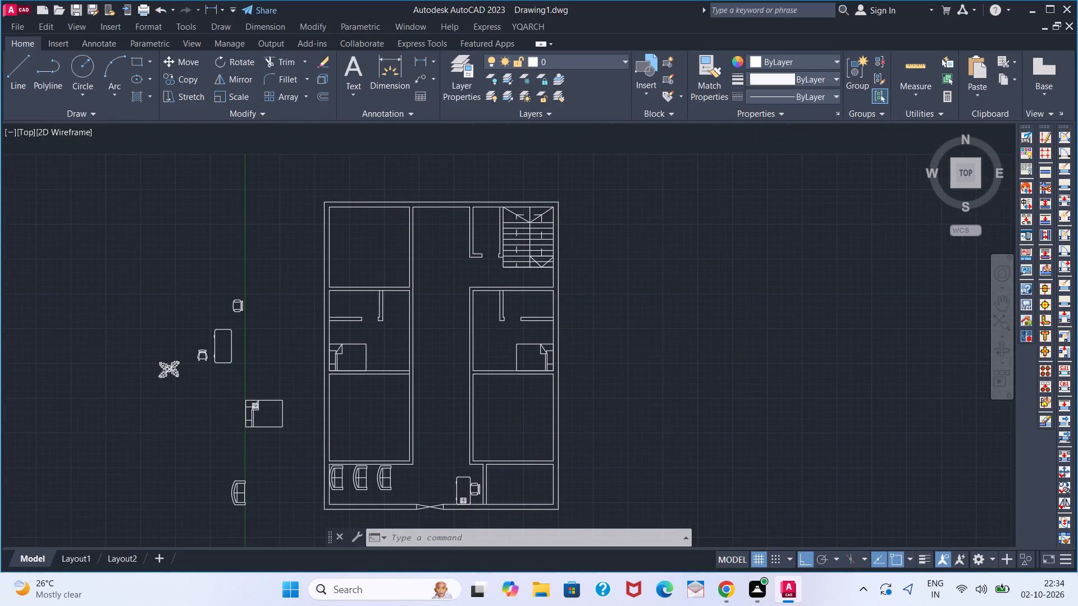
middle_drag(299, 347, 299, 349)
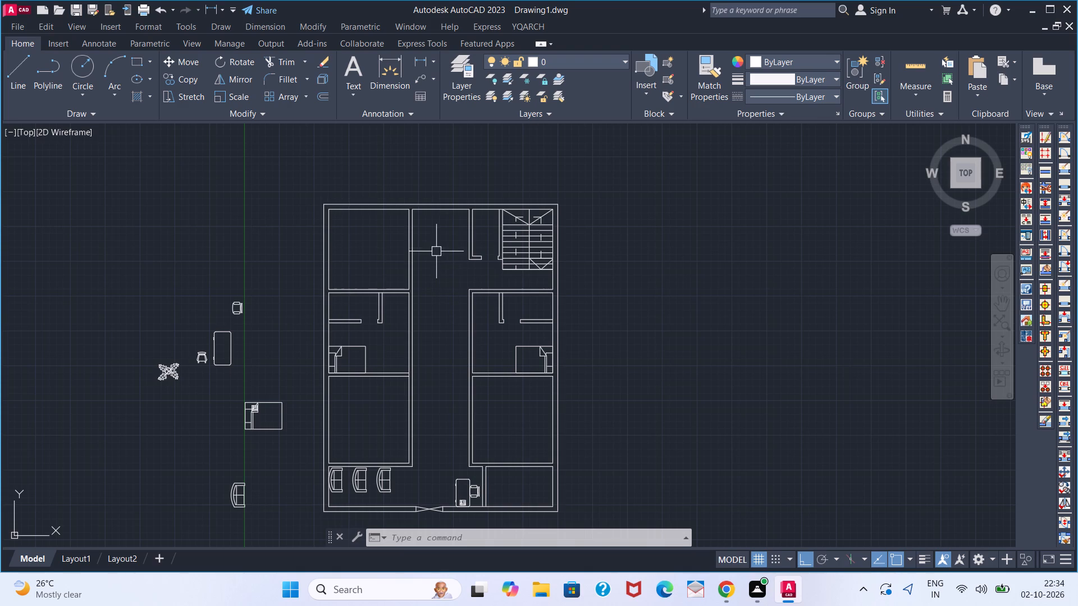
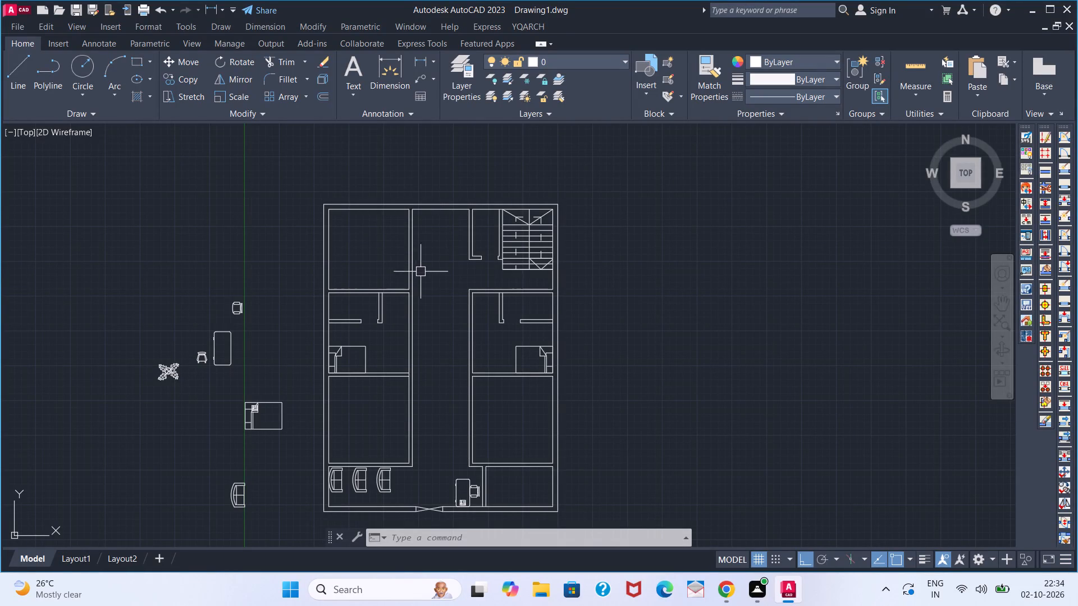
Extend the left bed room's lower wall line through the corridor wall and trim off the excess crossing the corridor.
scroll(392, 305, up, 1)
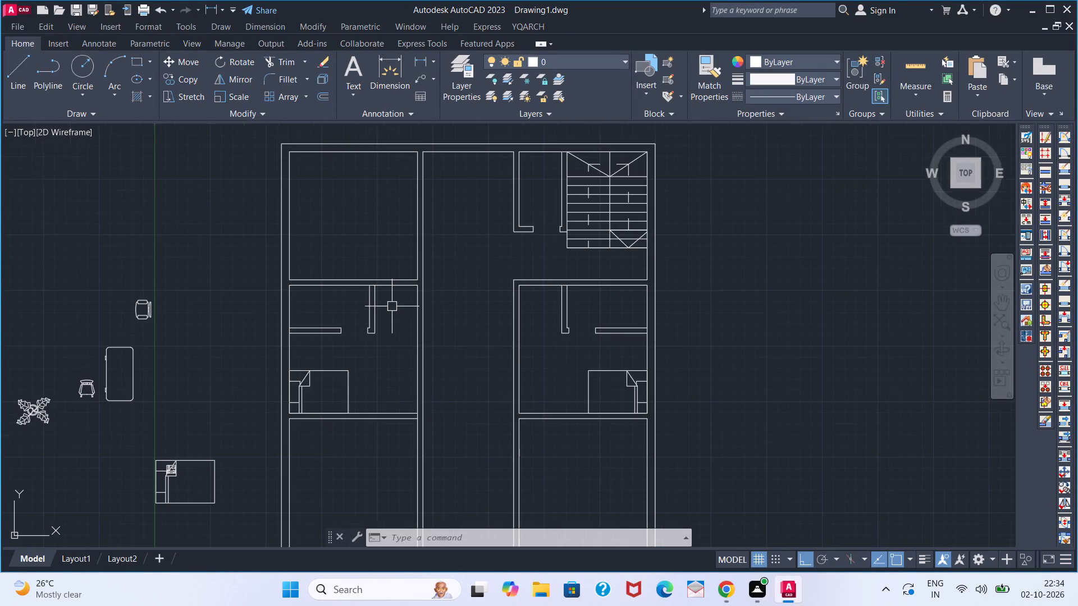
scroll(392, 318, down, 2)
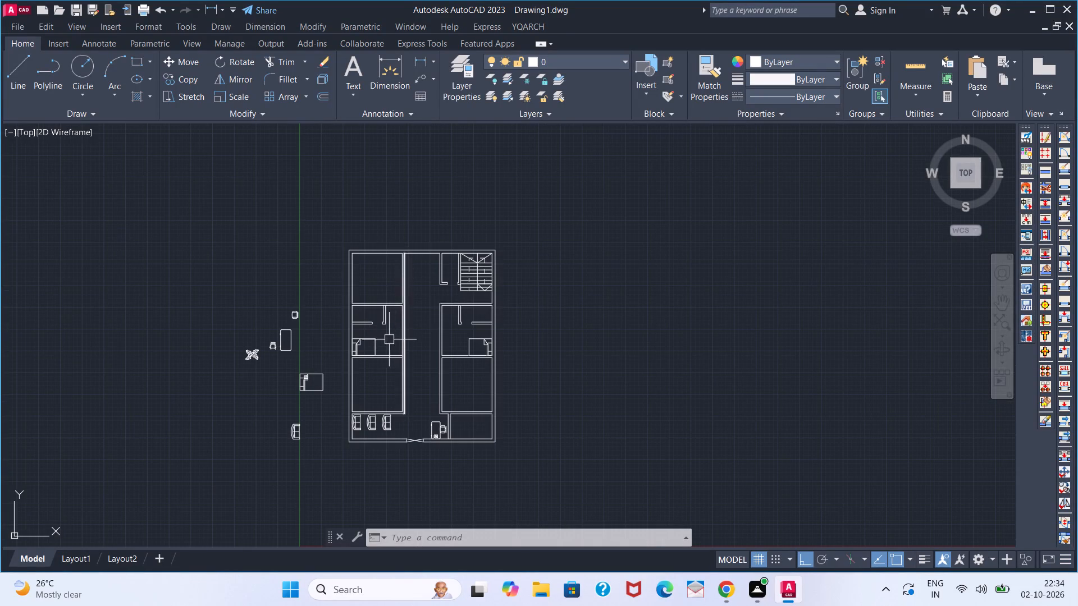
middle_drag(401, 270, 404, 265)
scroll(383, 354, up, 3)
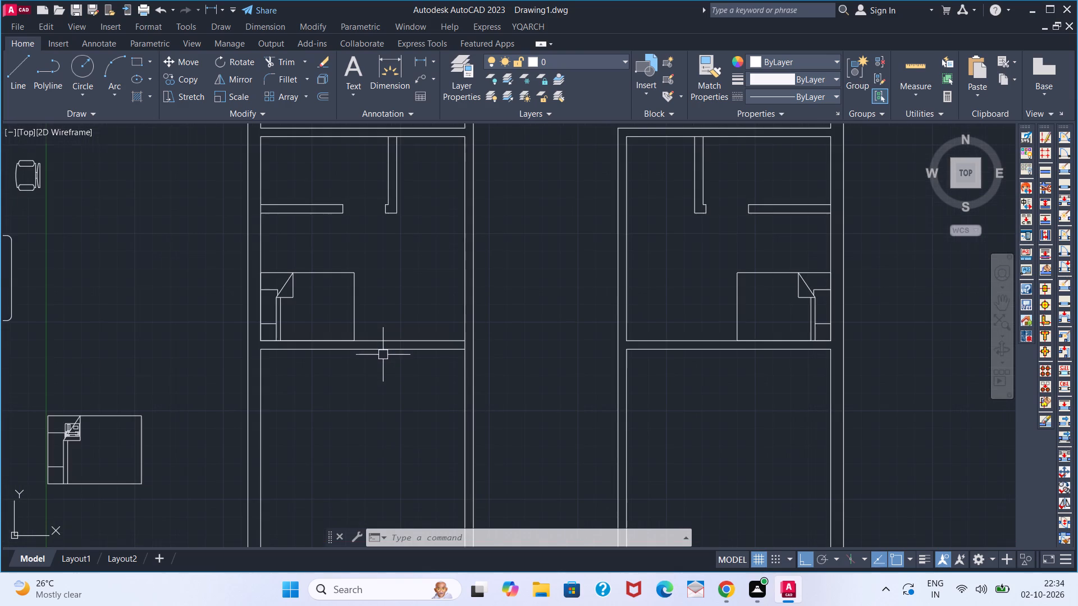
text(EX)
key(space)
click(424, 340)
click(424, 340)
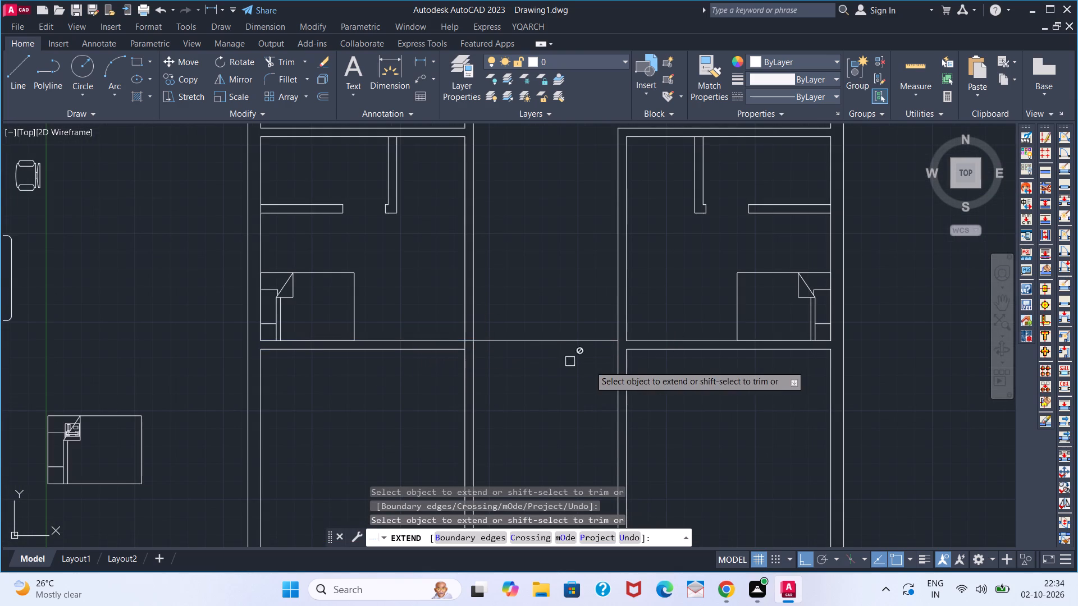
key(Escape)
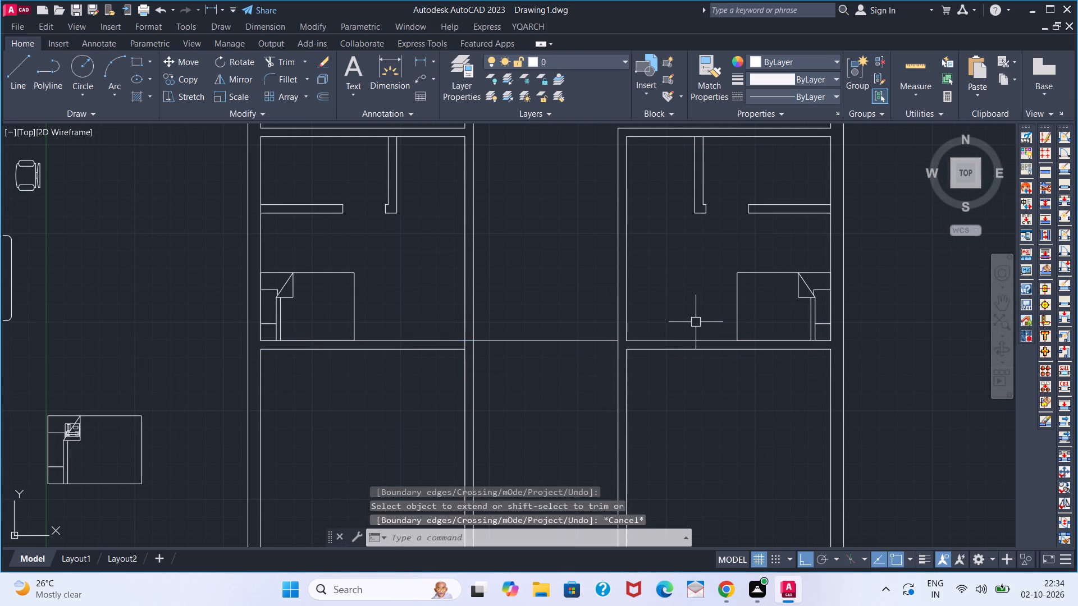
click(579, 337)
key(Escape)
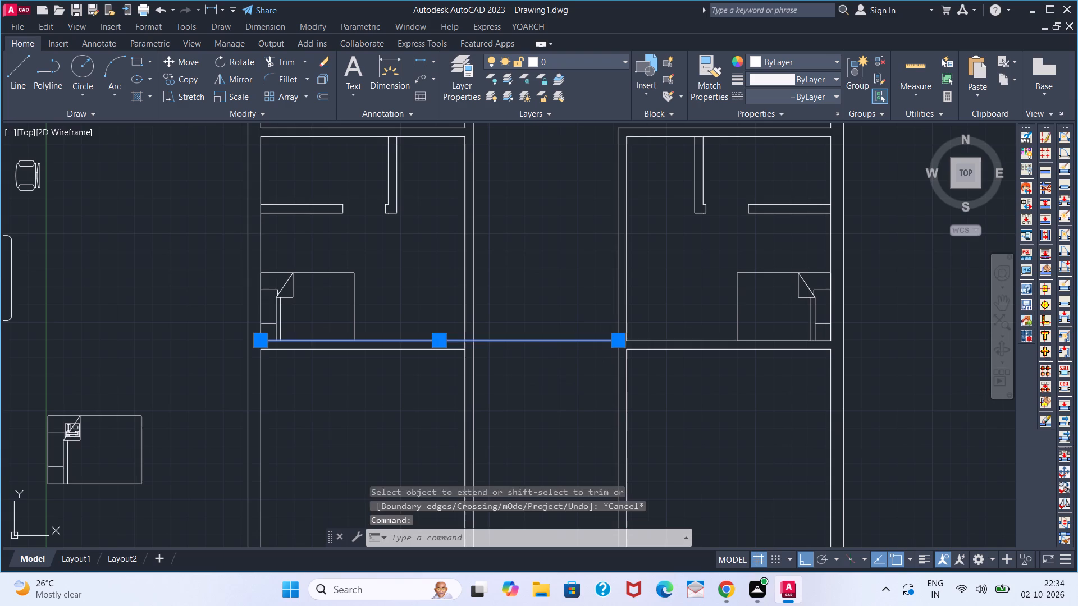
text(TR)
key(space)
click(550, 343)
key(space)
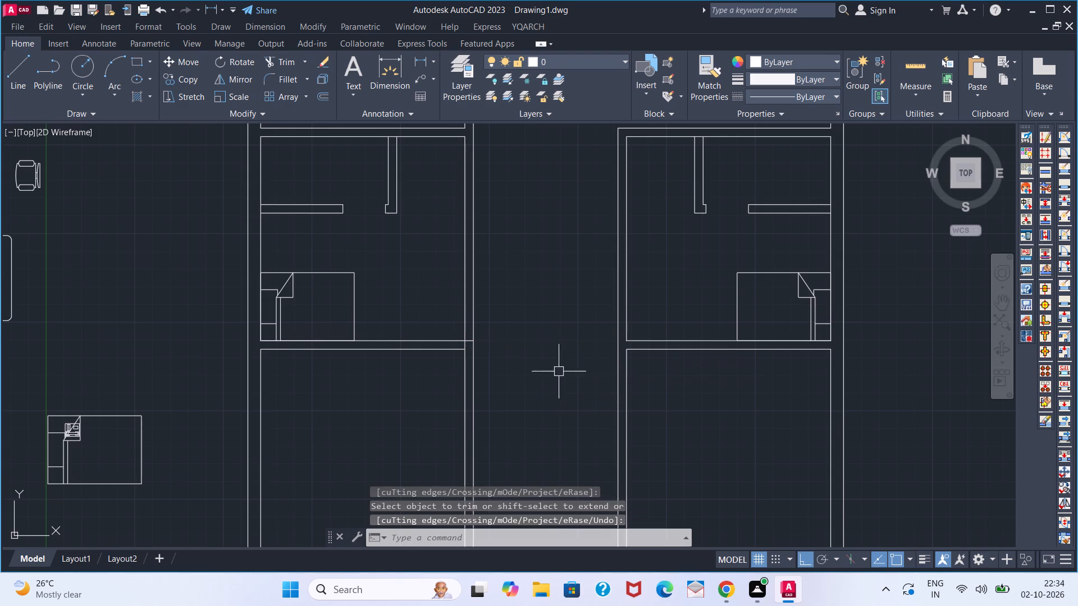
Extend the right bed room's lower wall line to the corridor-side face of its wall.
key(e)
text(X)
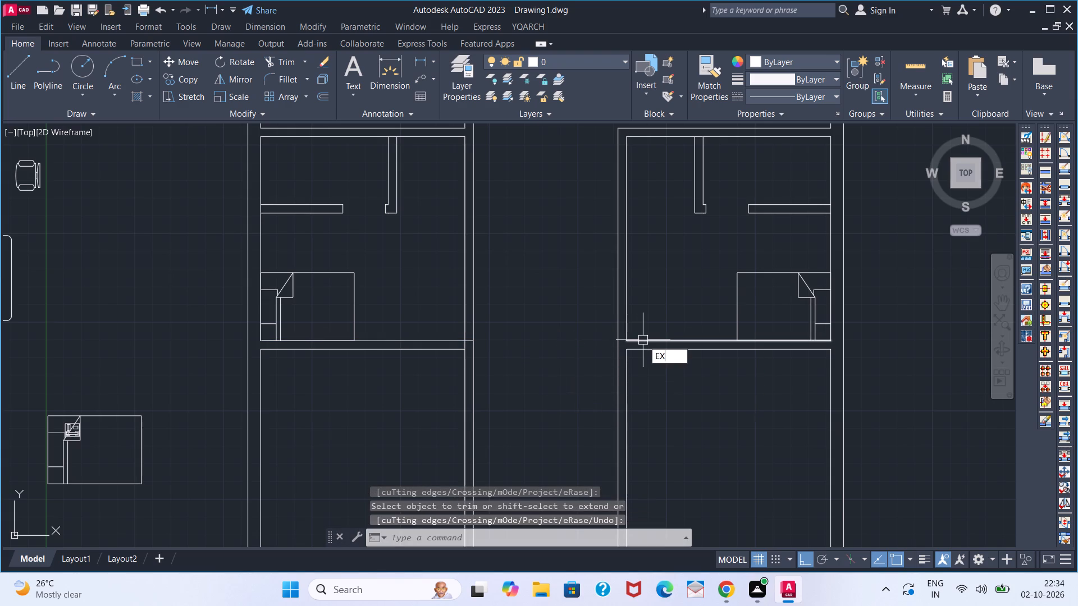
key(space)
click(643, 343)
key(space)
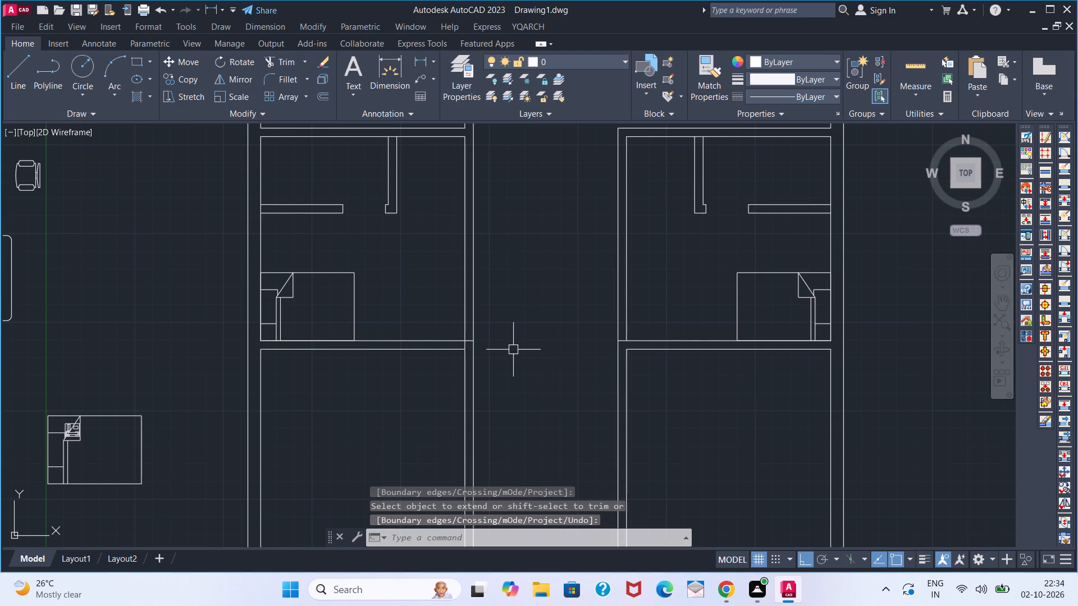
Offset the lower wall lines of both bed rooms 3'2" upward into the rooms.
key(o)
key(Return)
key(2)
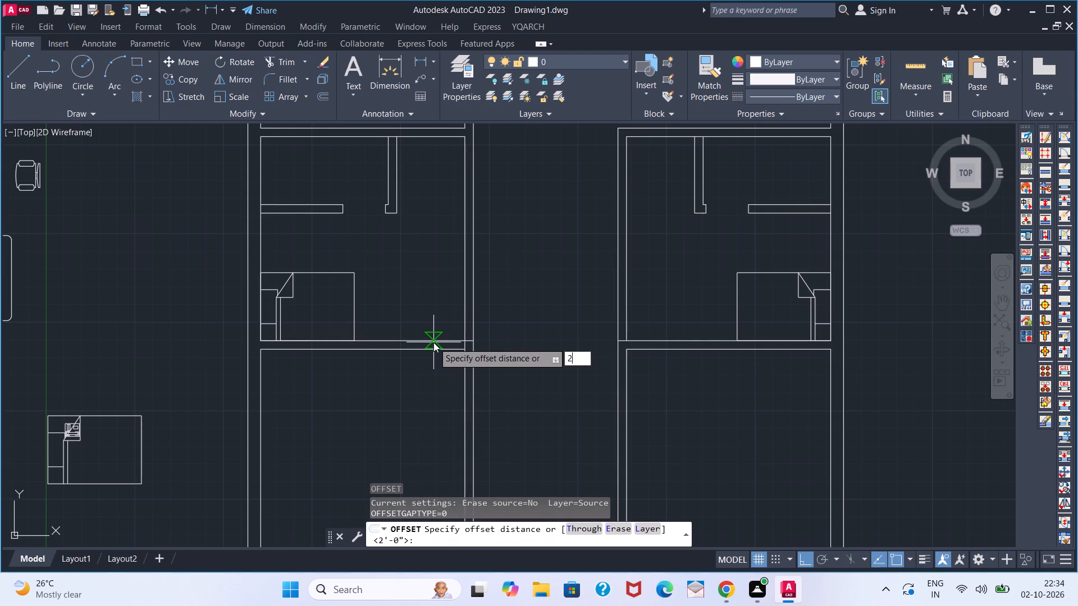
key(BackSpace)
key(3)
key(apostrophe)
key(2)
key(Return)
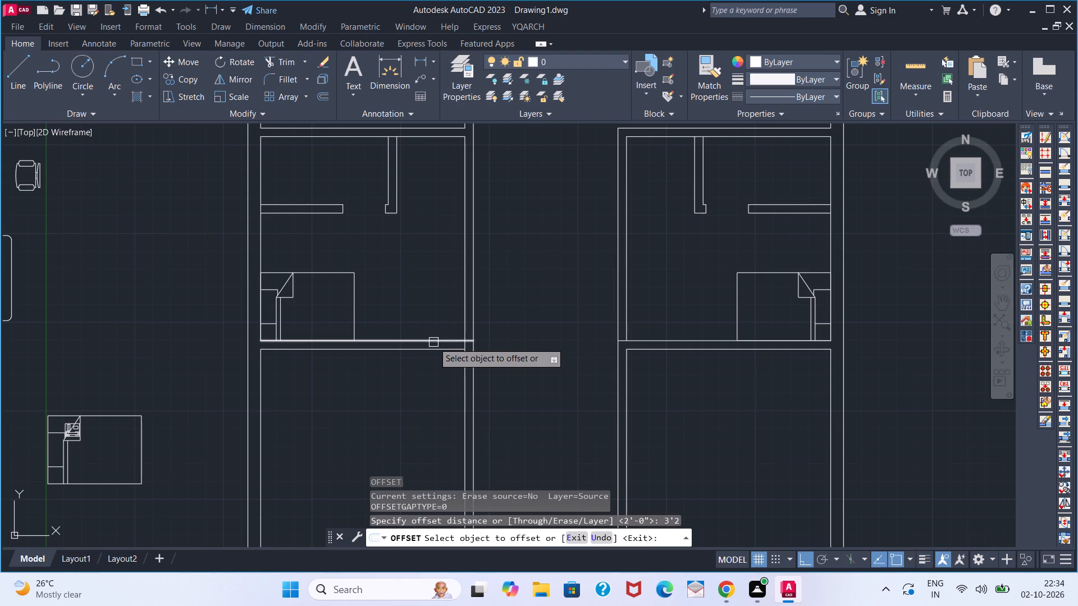
click(433, 342)
click(433, 299)
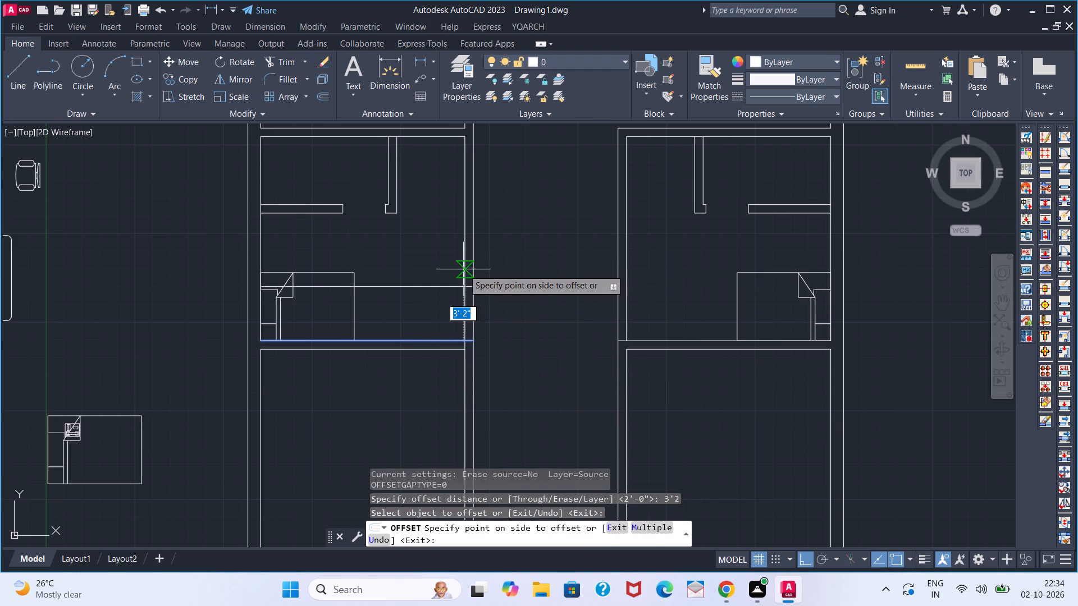
click(464, 243)
click(665, 341)
click(663, 270)
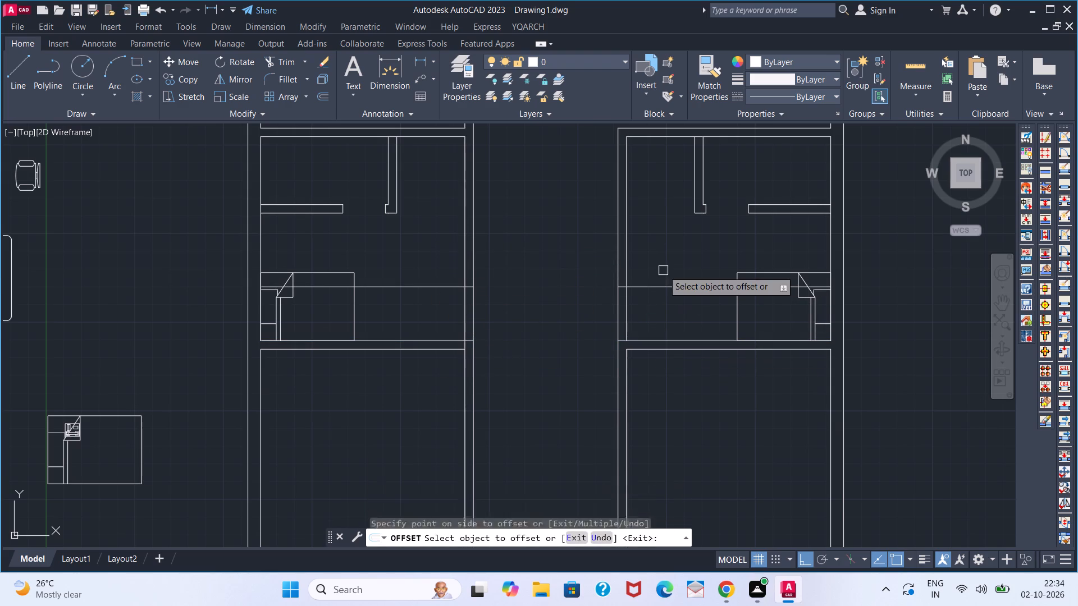
key(space)
Trim both corridor walls between the offset lines and the lower wall lines to cut a door opening for each bed room.
text(TR)
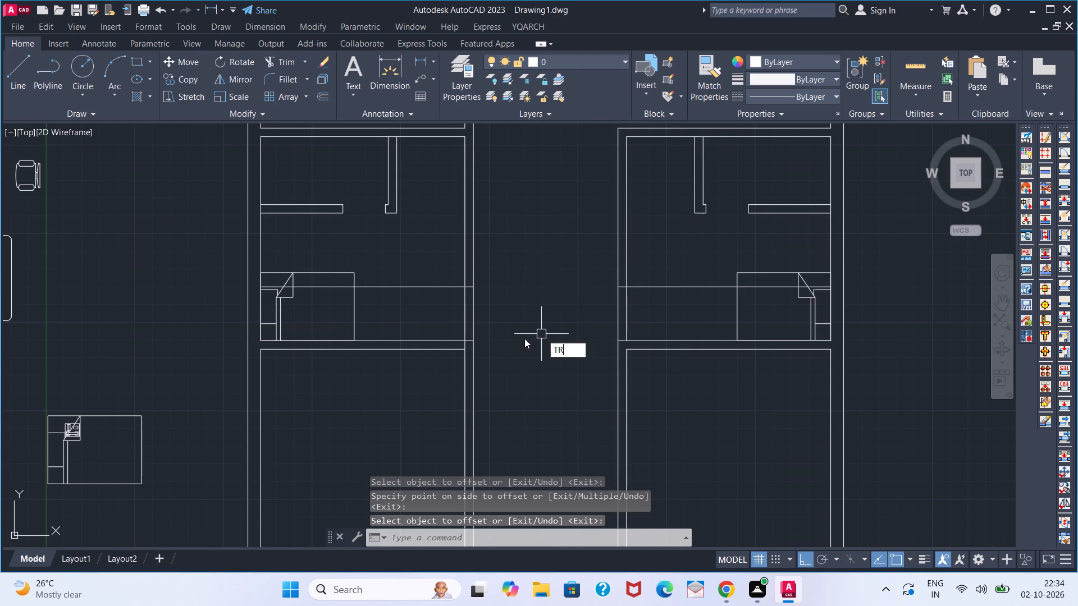
key(space)
click(477, 323)
click(464, 320)
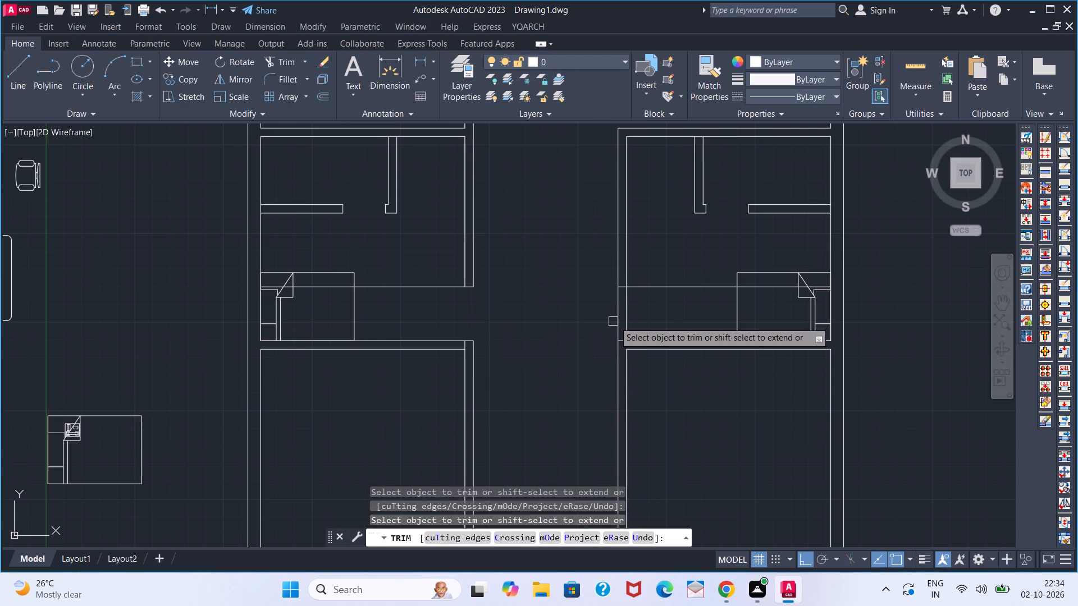
click(615, 321)
click(623, 317)
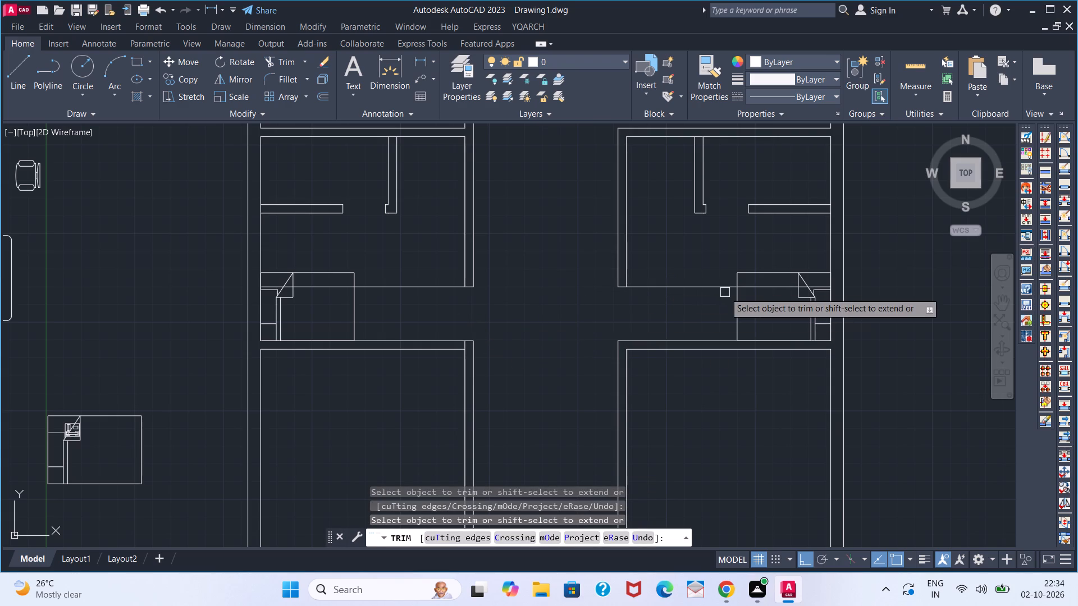
Remove the leftover offset lines inside both bed rooms, including the pieces crossing the beds.
click(427, 290)
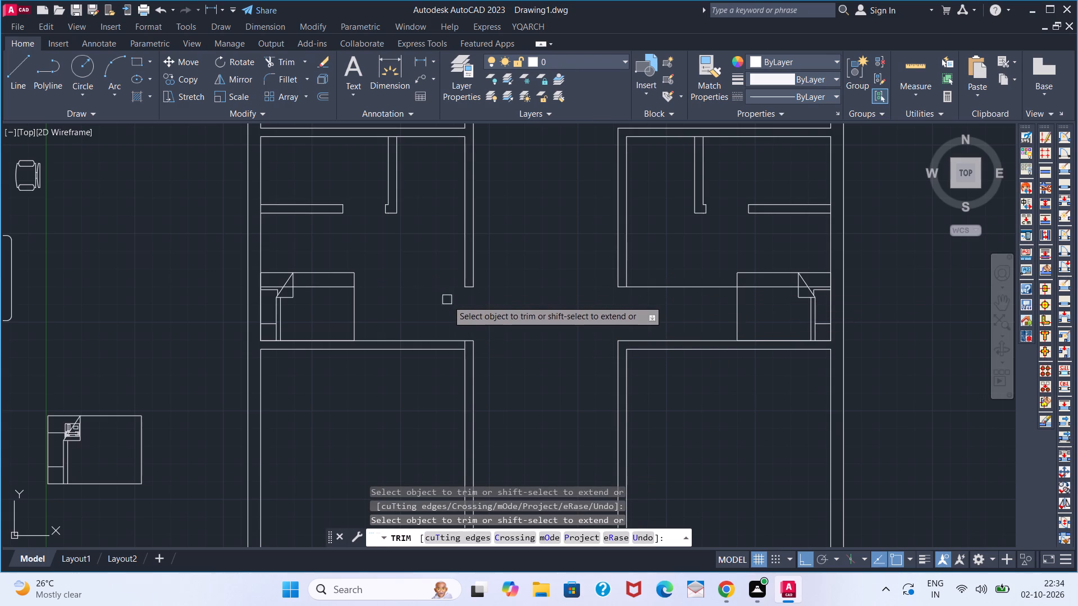
key(space)
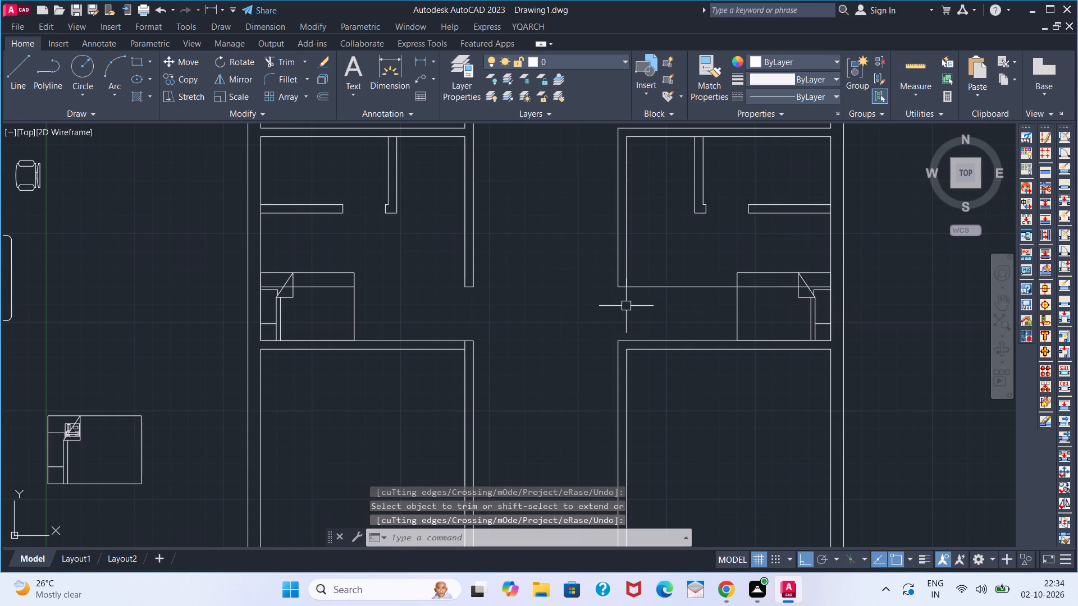
key(t)
text(R)
key(space)
click(658, 291)
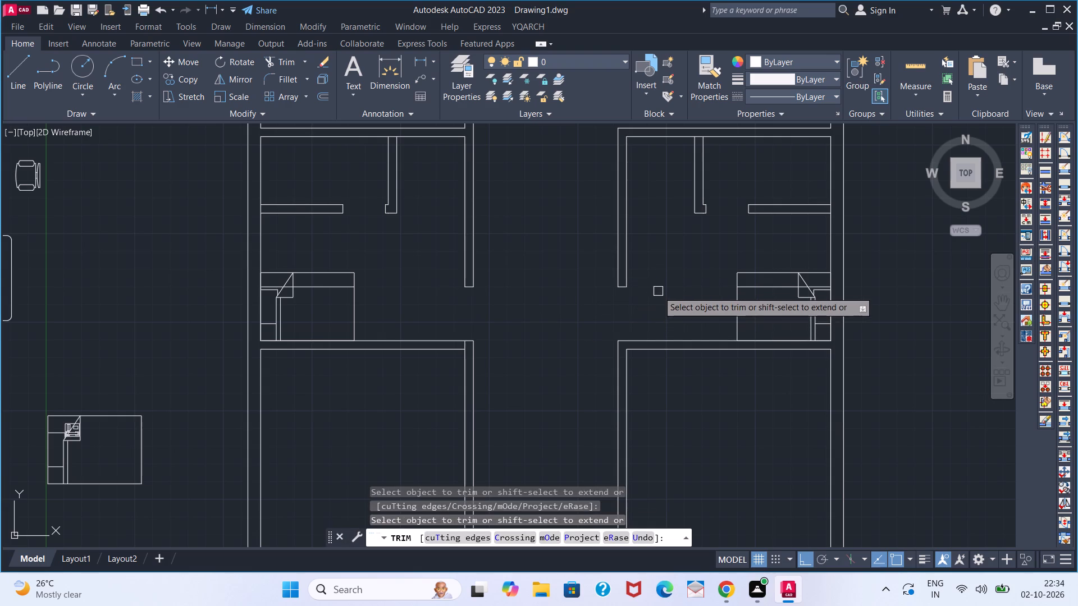
key(space)
click(340, 292)
click(381, 302)
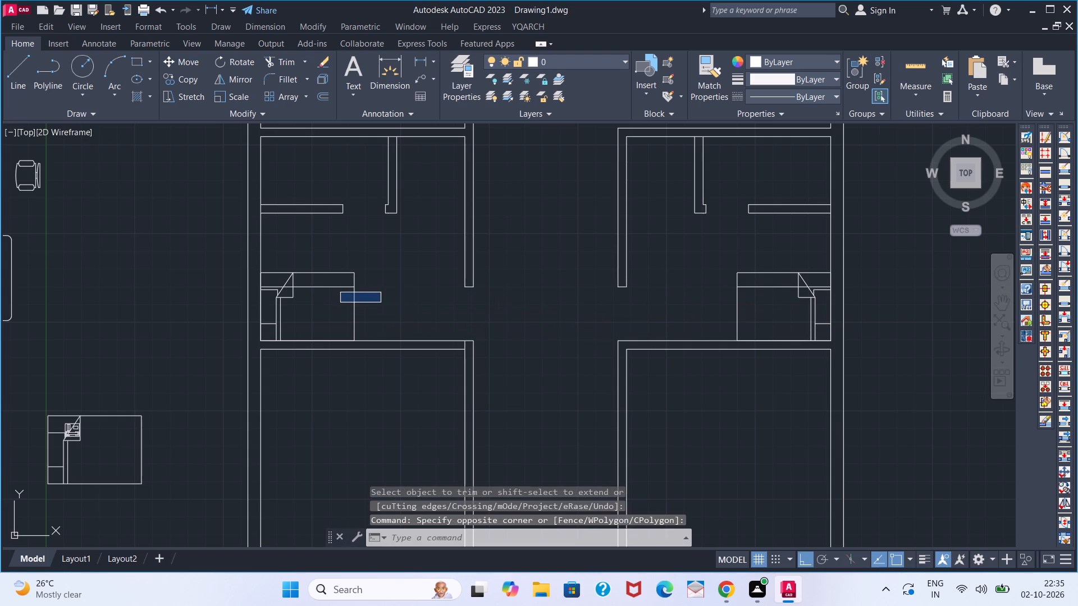
click(331, 285)
click(766, 287)
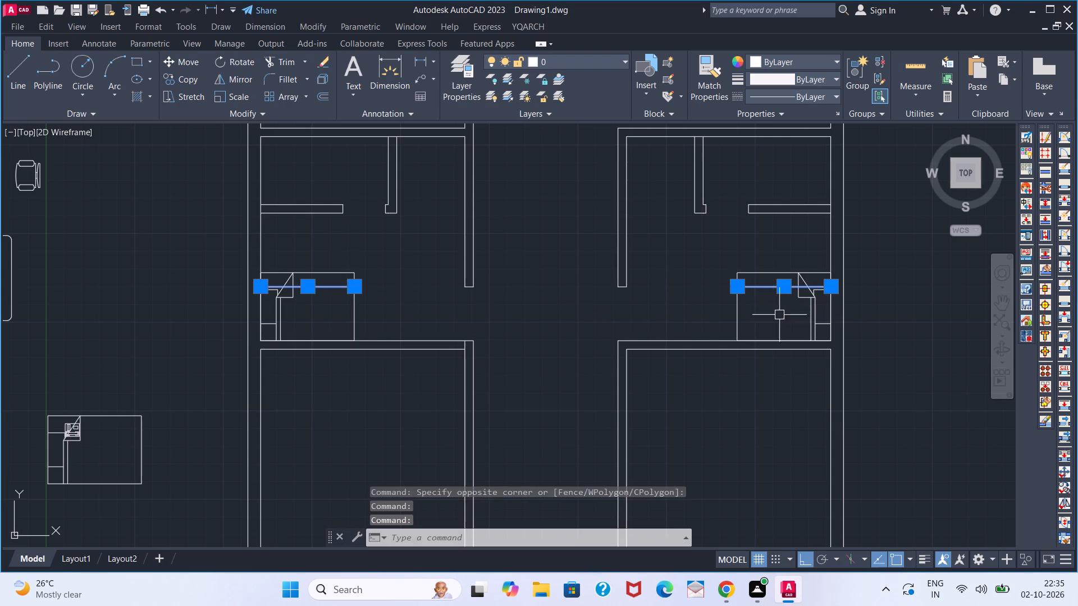
key(Delete)
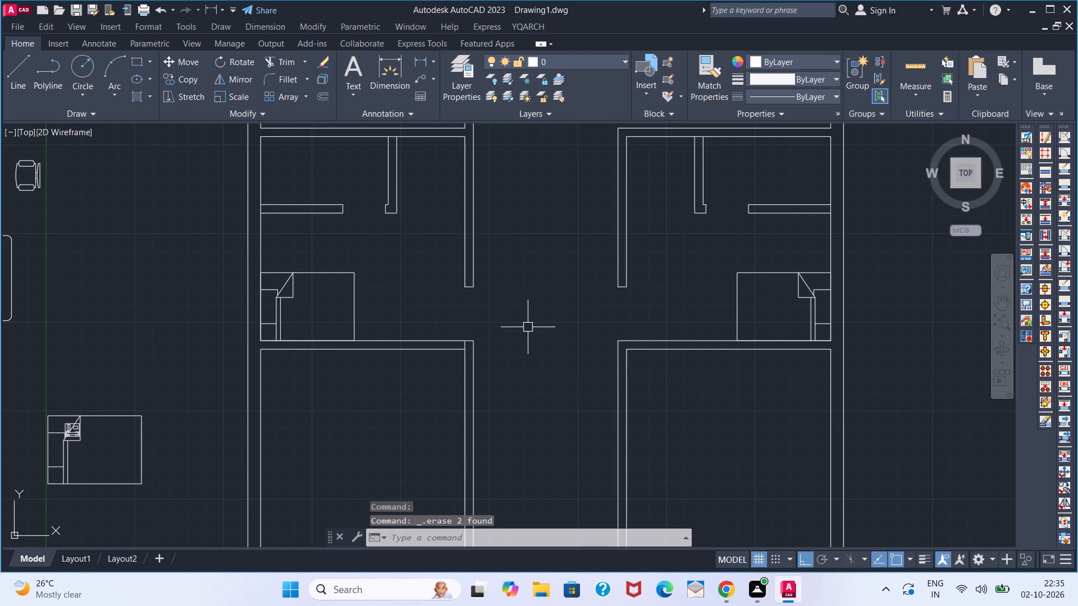
Trim the short wall stub between the two horizontal wall lines at the left door opening's lower corner.
text(TR)
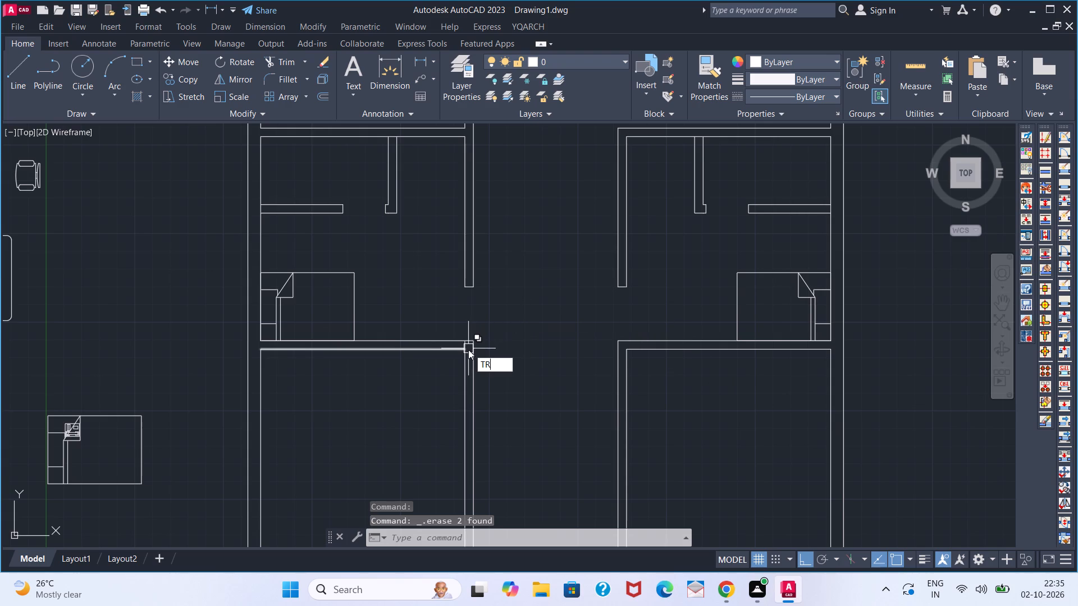
key(space)
scroll(464, 346, up, 2)
click(464, 346)
key(space)
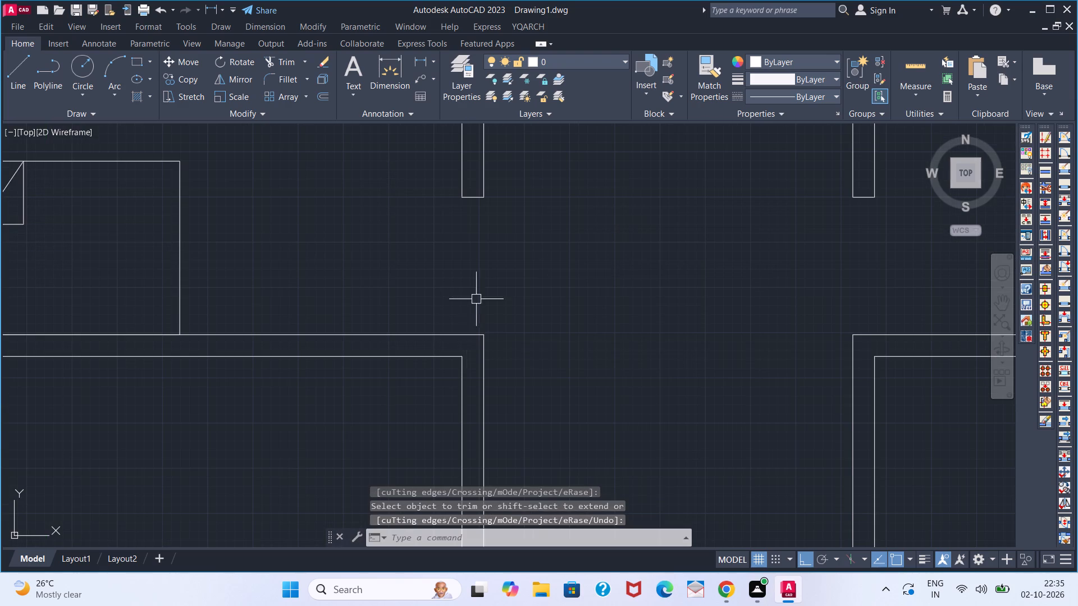
Draw a 2" high by 6" wide door jamb on the lower corner of the left bed room's door opening.
scroll(477, 272, down, 2)
key(l)
key(Return)
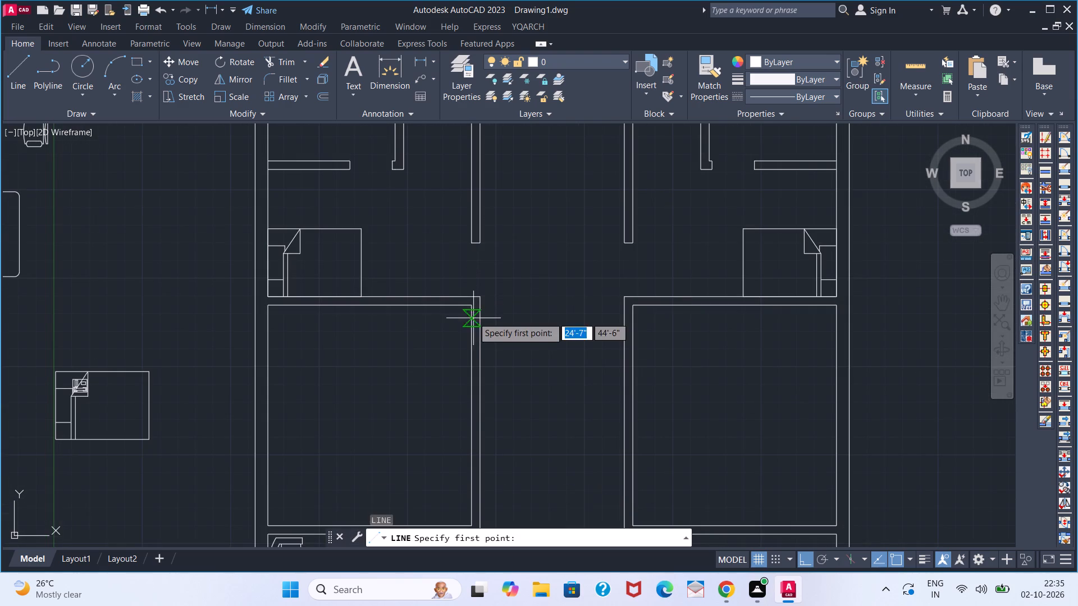
scroll(480, 303, up, 2)
click(479, 290)
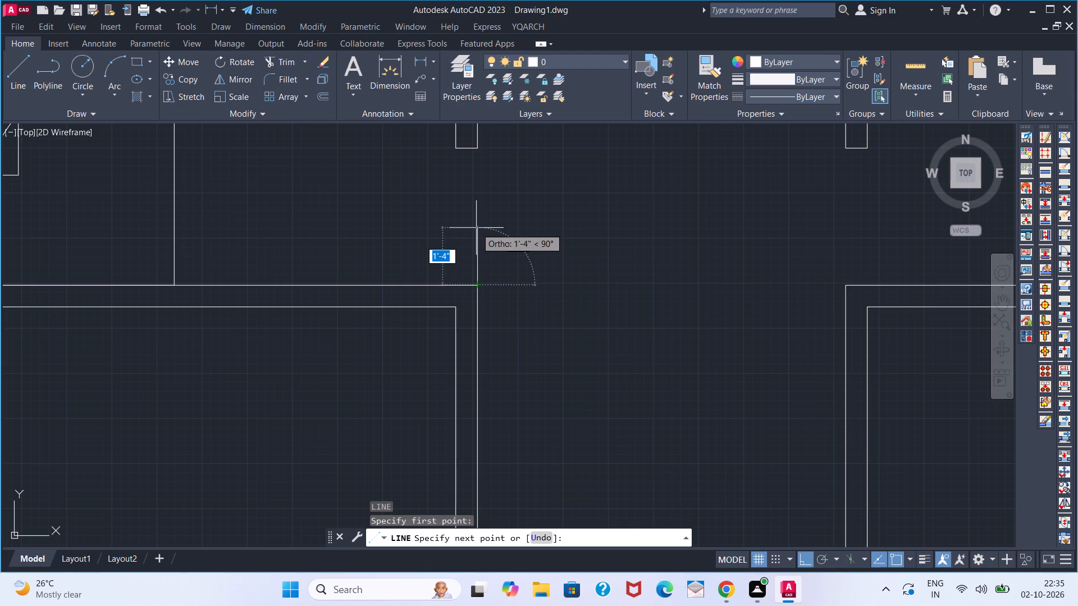
key(2)
key(Return)
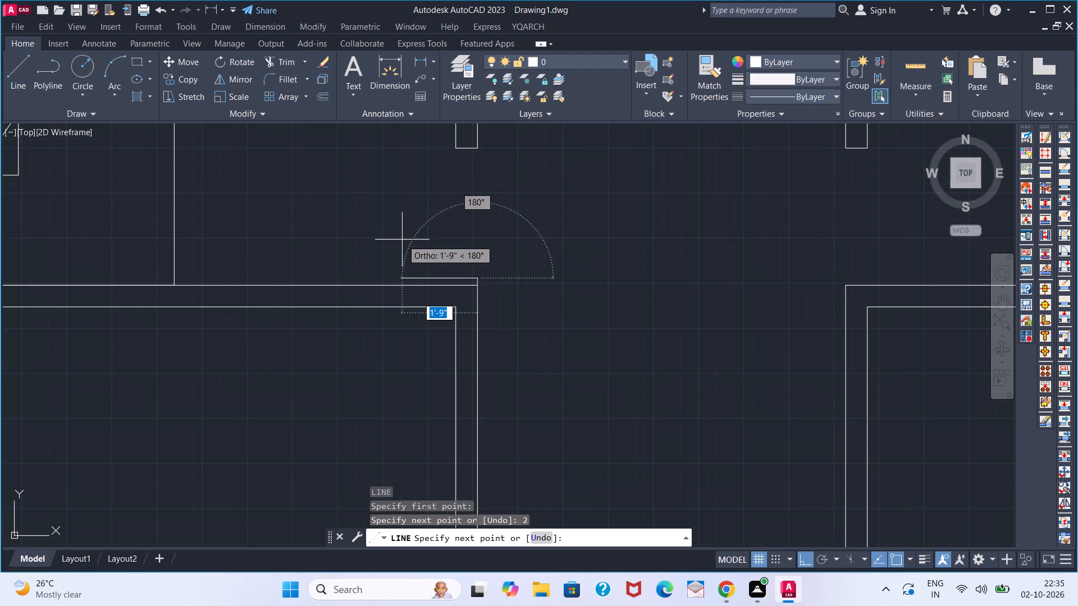
key(6)
key(Return)
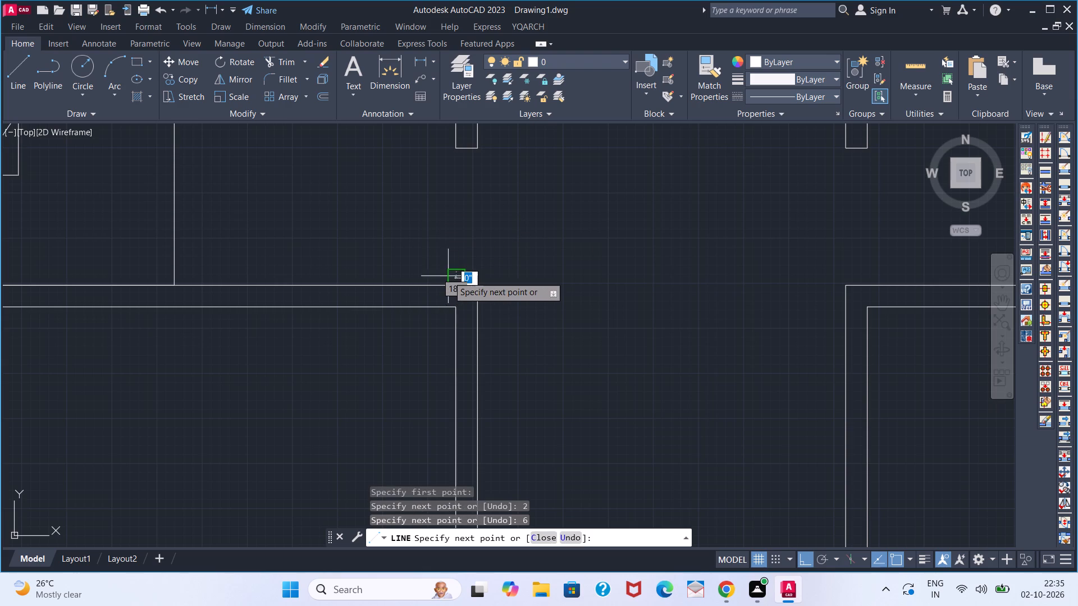
click(449, 288)
key(space)
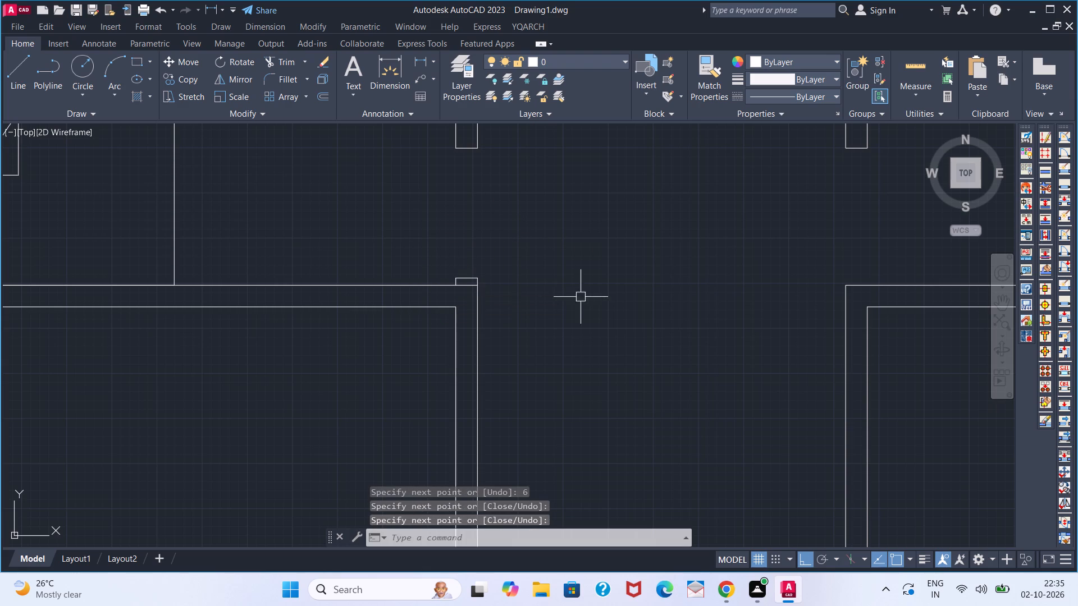
Draw a matching 2" by 6" door jamb on the lower corner of the right bed room's door opening.
key(l)
key(Return)
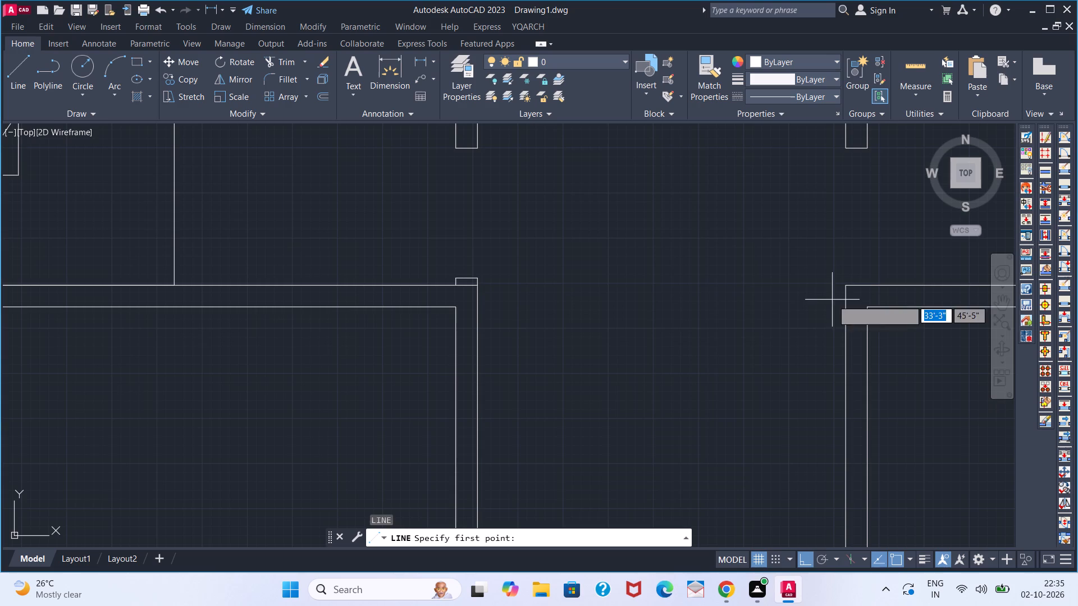
click(846, 288)
key(2)
key(Return)
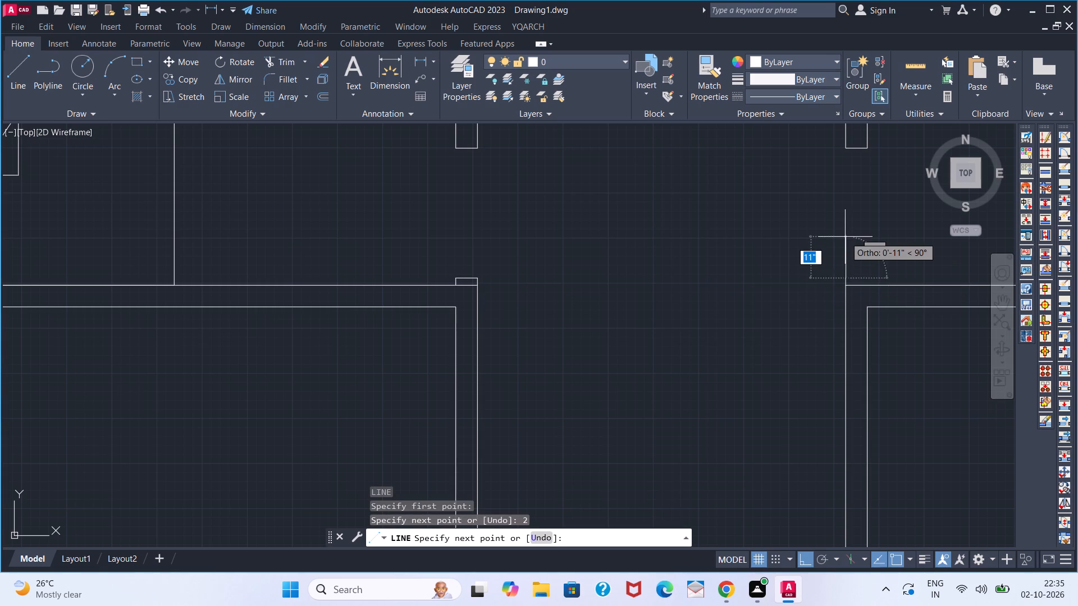
key(6)
key(Return)
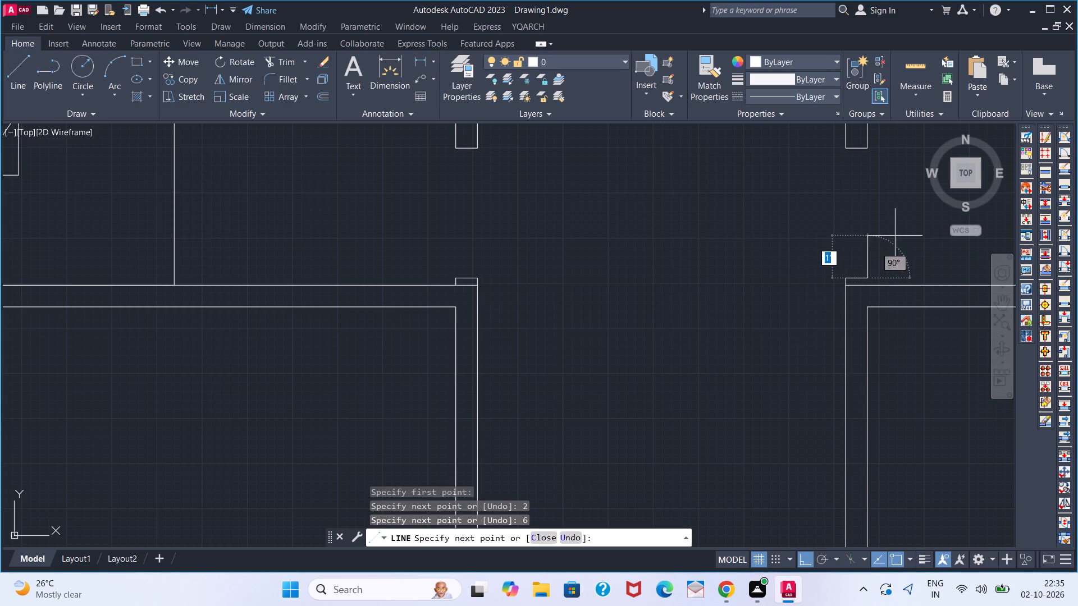
click(865, 288)
key(space)
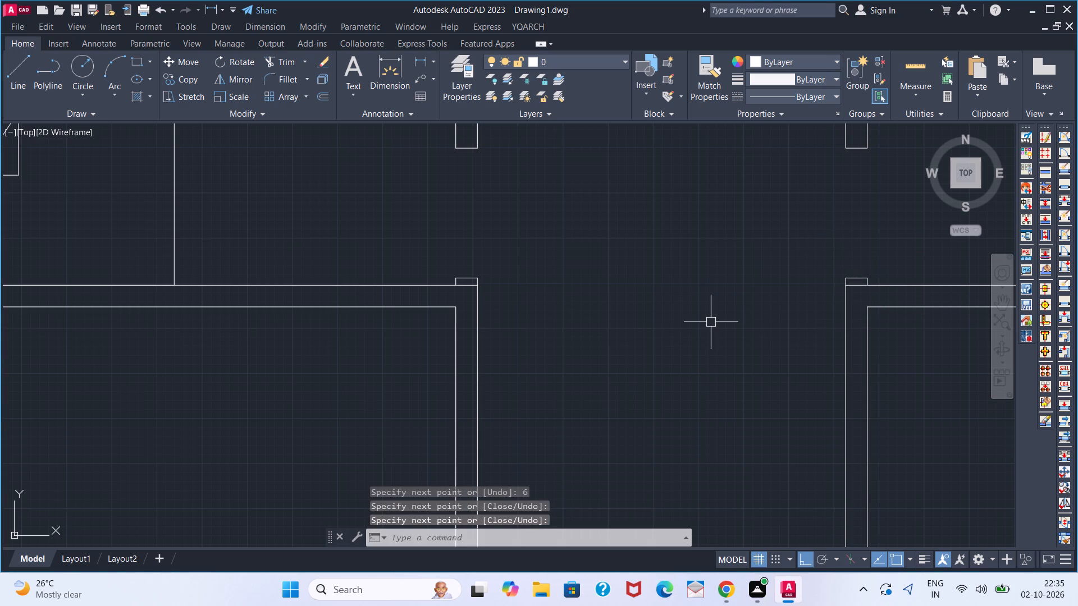
Trim the wall line segments beneath the door jambs of the left and right bed rooms.
text(TR)
key(space)
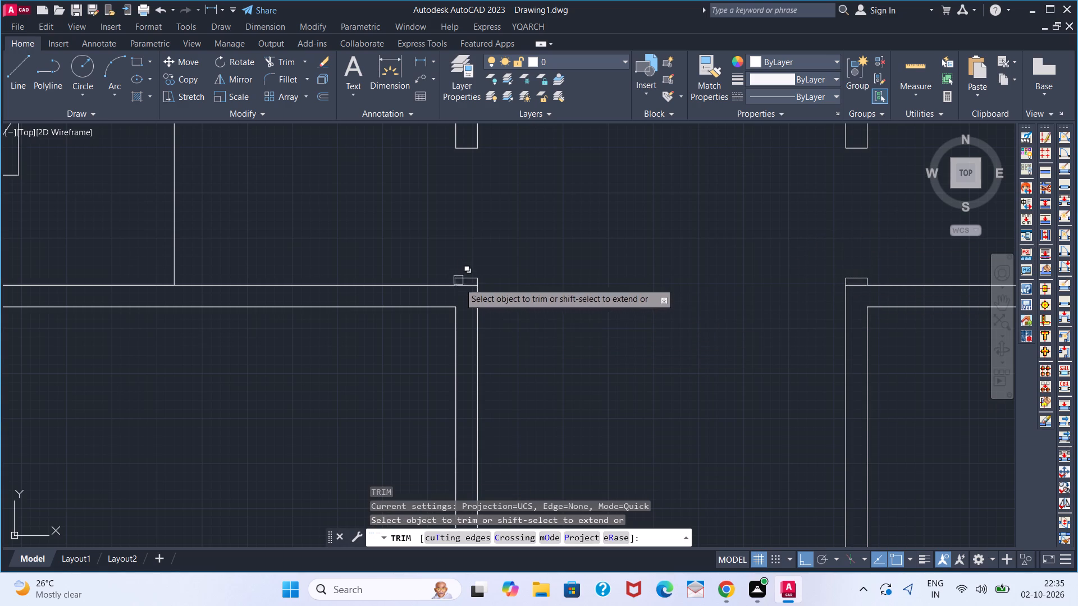
scroll(460, 285, up, 3)
click(470, 285)
scroll(506, 296, down, 4)
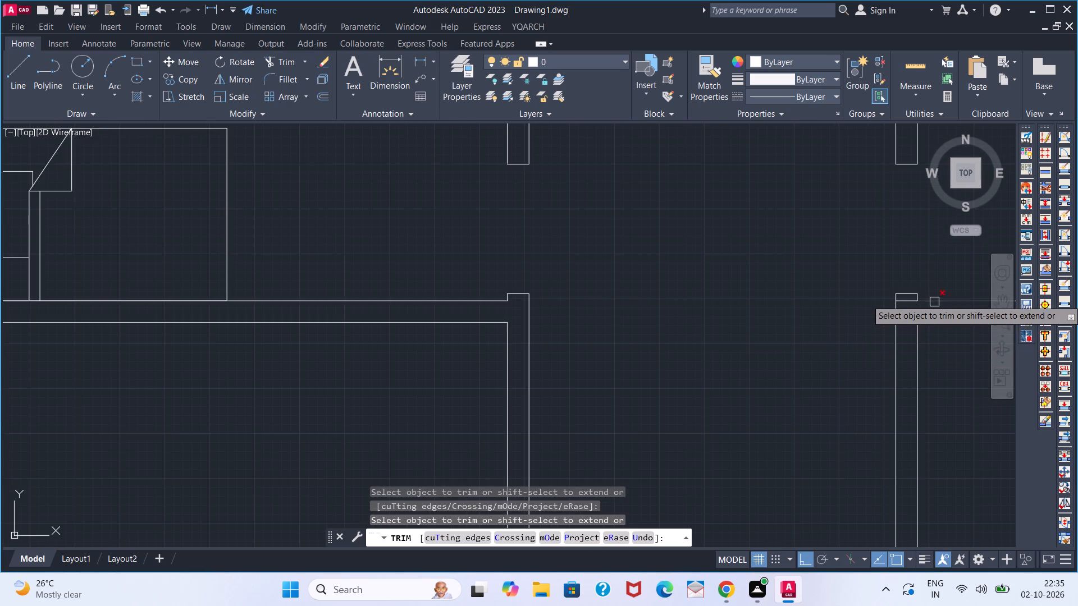
scroll(928, 299, up, 2)
click(876, 305)
key(space)
scroll(696, 338, down, 4)
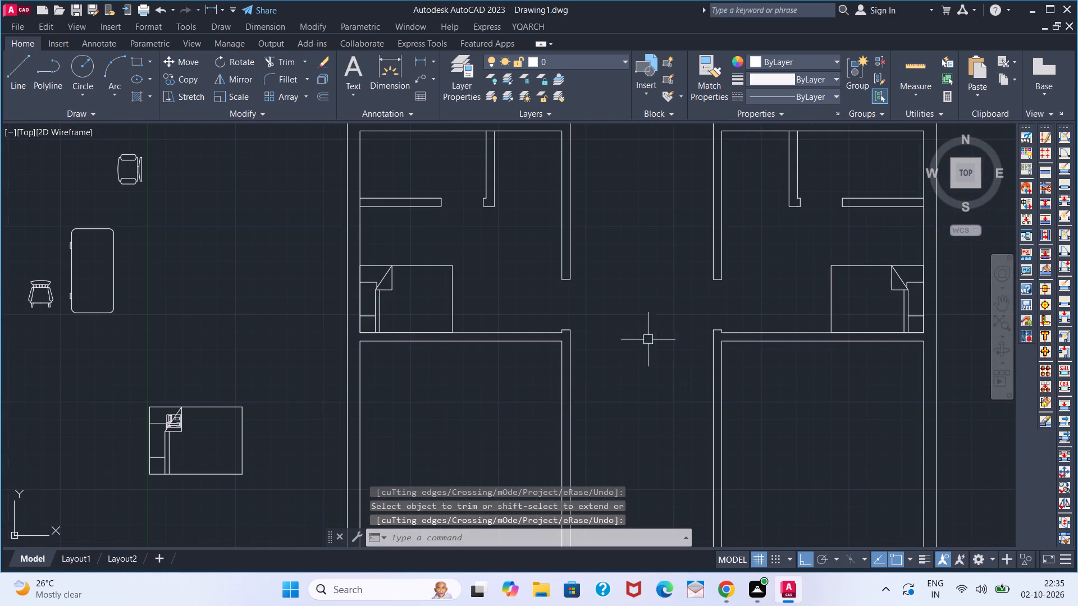
Extend the upper-left room's bottom wall line across the corridor wall to its outer face.
scroll(669, 313, down, 1)
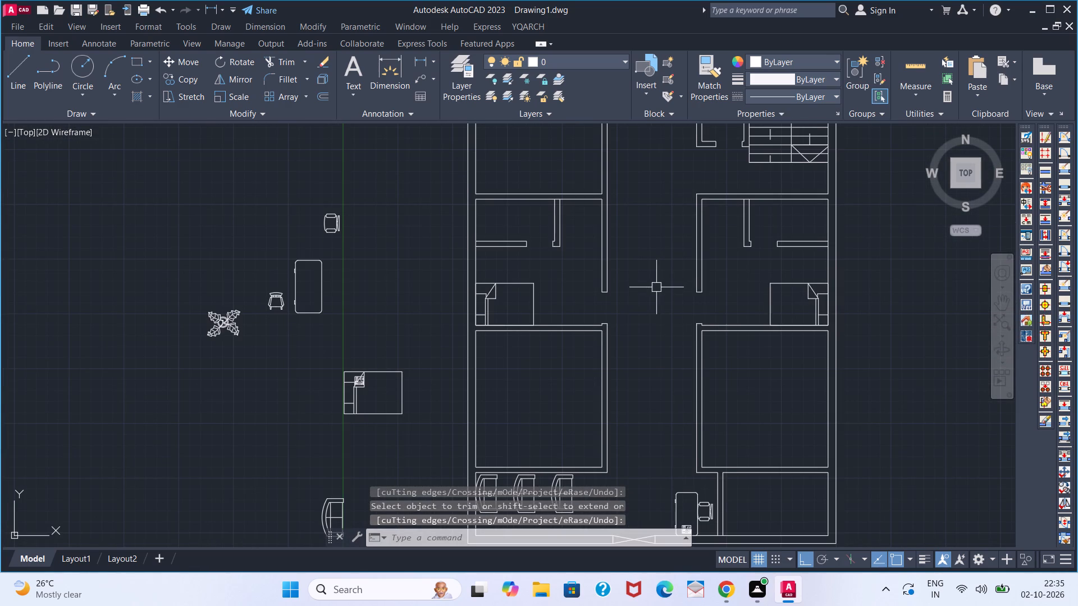
middle_drag(646, 361, 645, 371)
middle_drag(661, 281, 656, 383)
scroll(604, 304, up, 2)
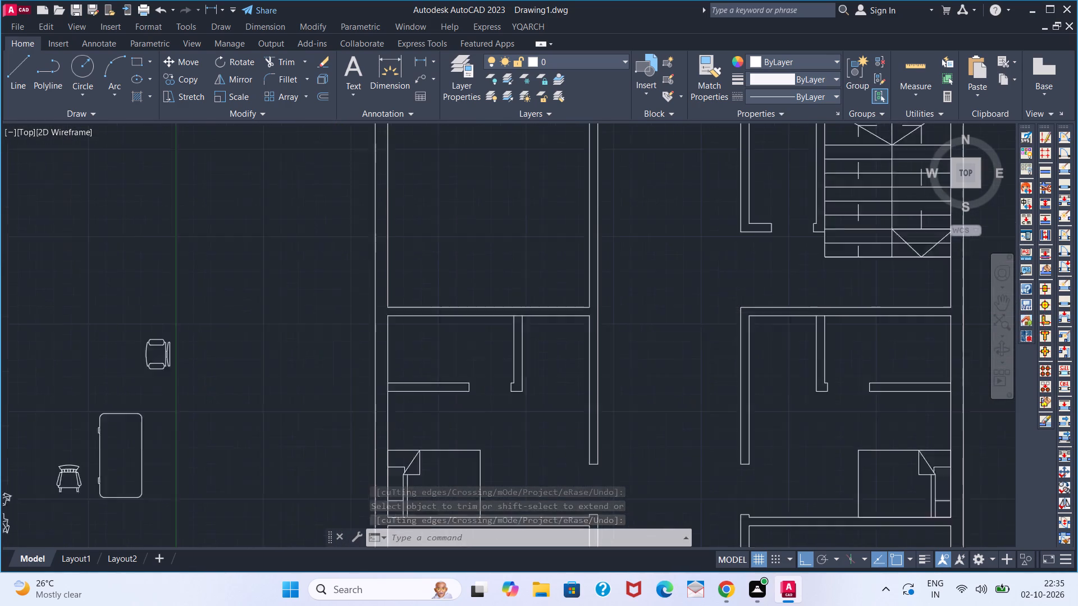
key(e)
key(x)
key(space)
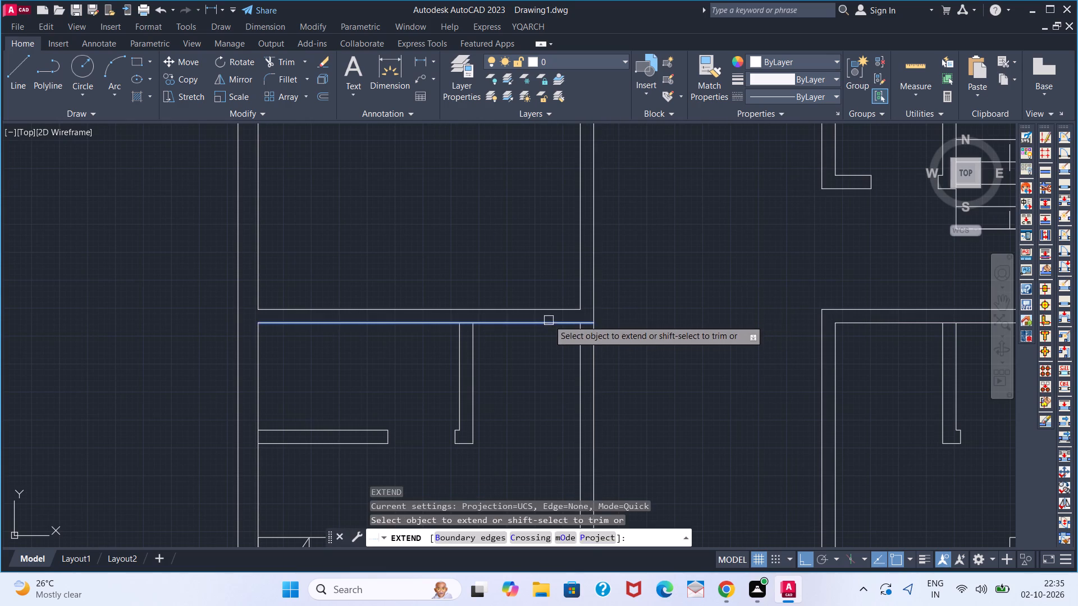
click(549, 312)
key(space)
Offset the extended wall line 3'-2" upward into the upper-left room to mark the door opening.
key(o)
key(Return)
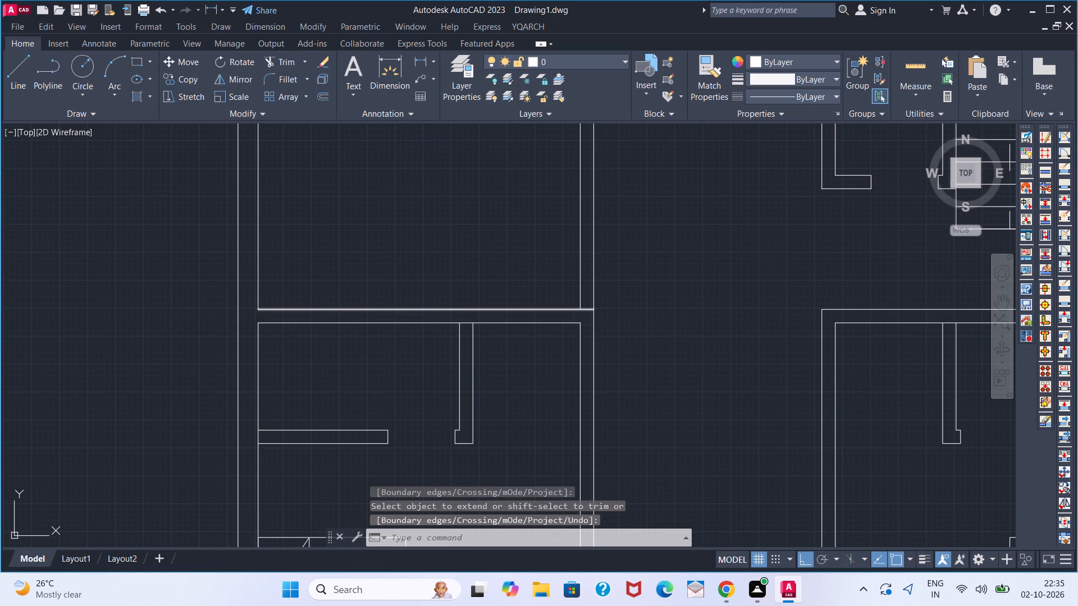
key(2)
key(BackSpace)
key(3)
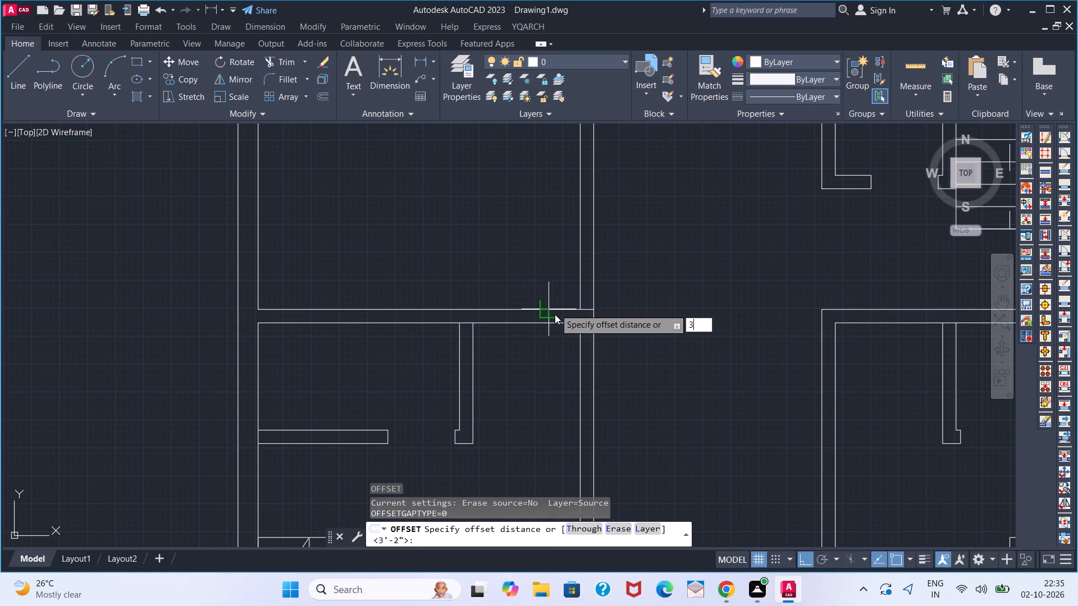
key(apostrophe)
key(2)
key(Return)
click(555, 305)
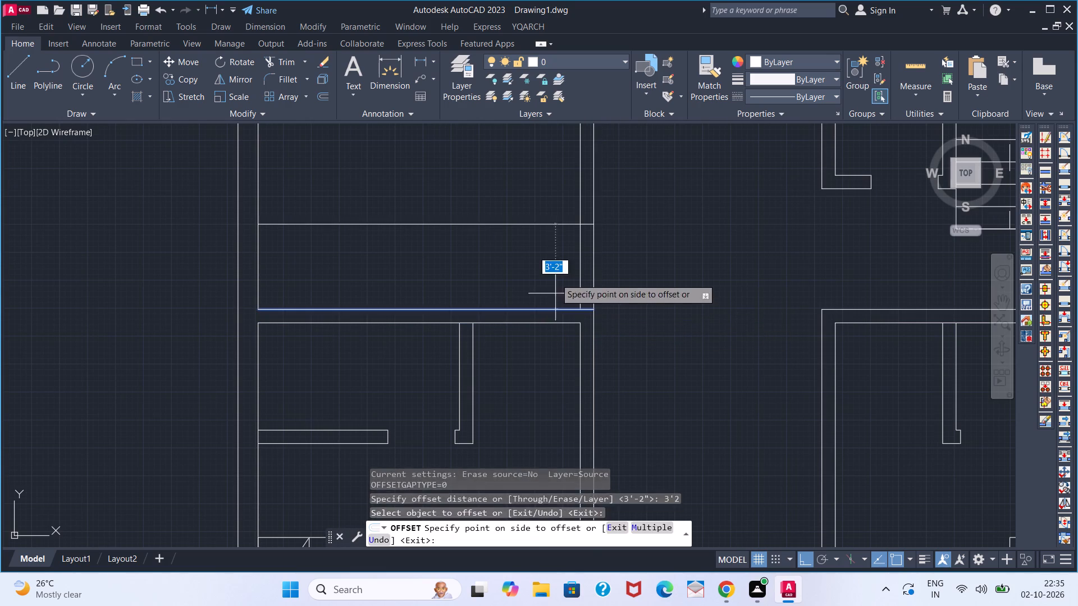
click(556, 244)
key(space)
Trim the corridor wall between the two lines to open the upper-left room's doorway, and remove the leftover offset line inside the room.
text(TR)
key(space)
click(559, 280)
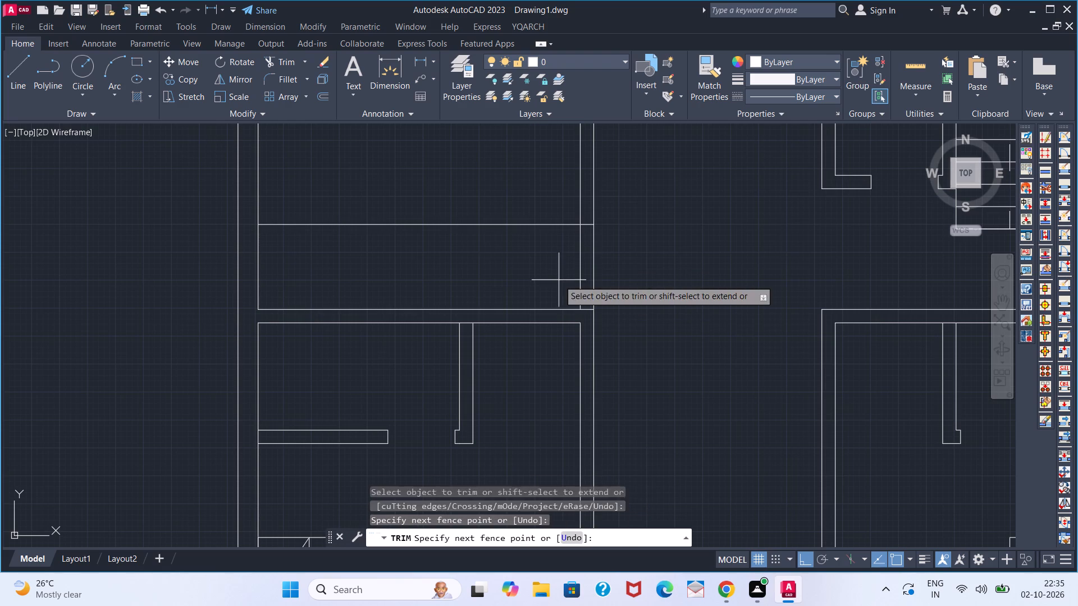
click(625, 265)
key(space)
key(space)
click(522, 221)
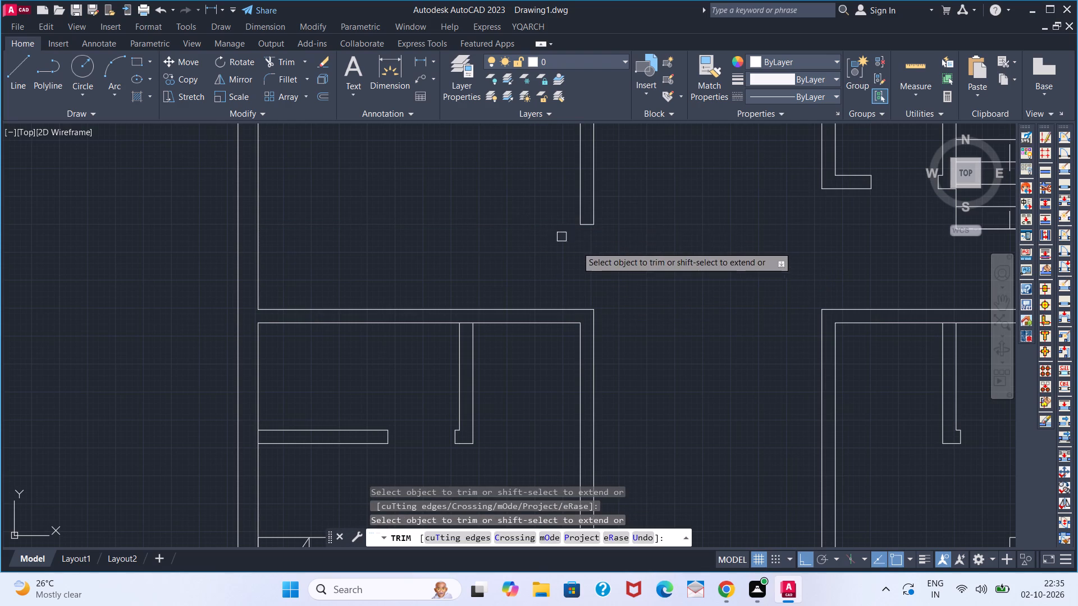
key(space)
Draw a 2" high by 6" wide door jamb on the lower corner of the upper-left room's door opening.
key(l)
key(Return)
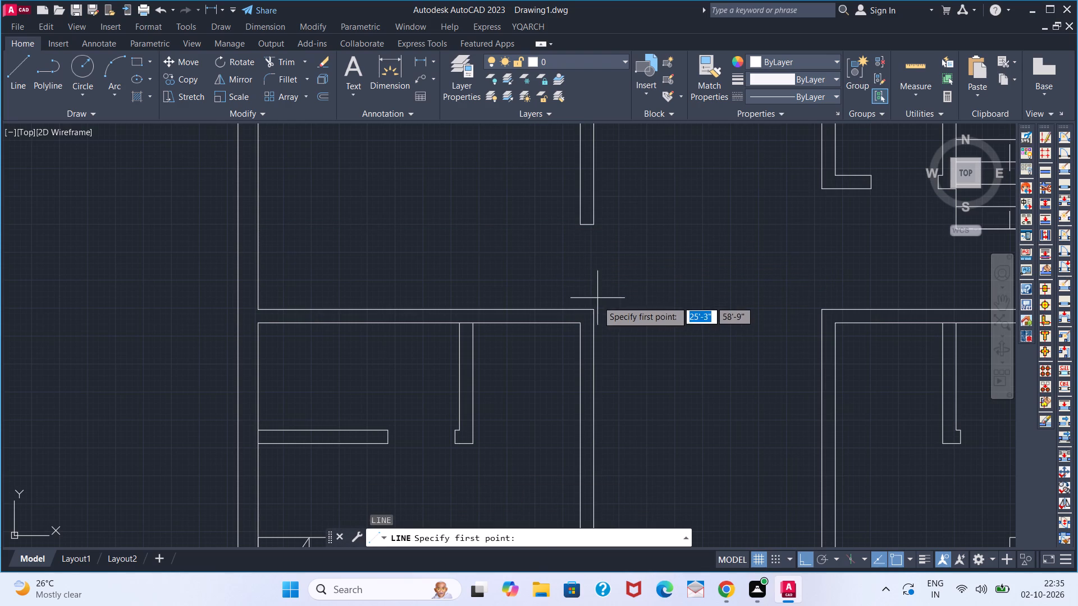
click(597, 301)
key(2)
key(Return)
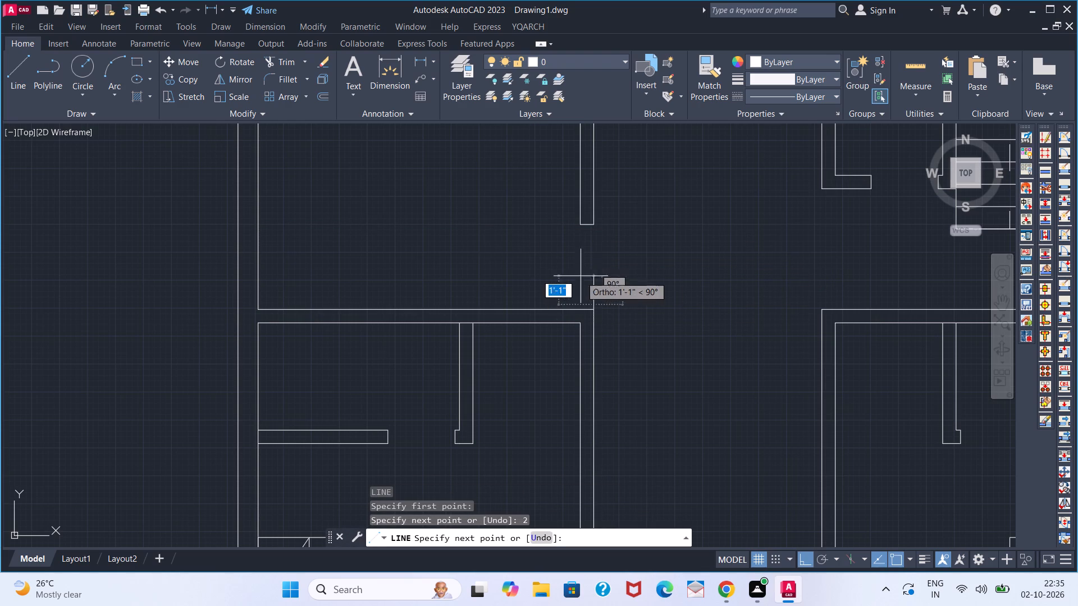
key(6)
key(Return)
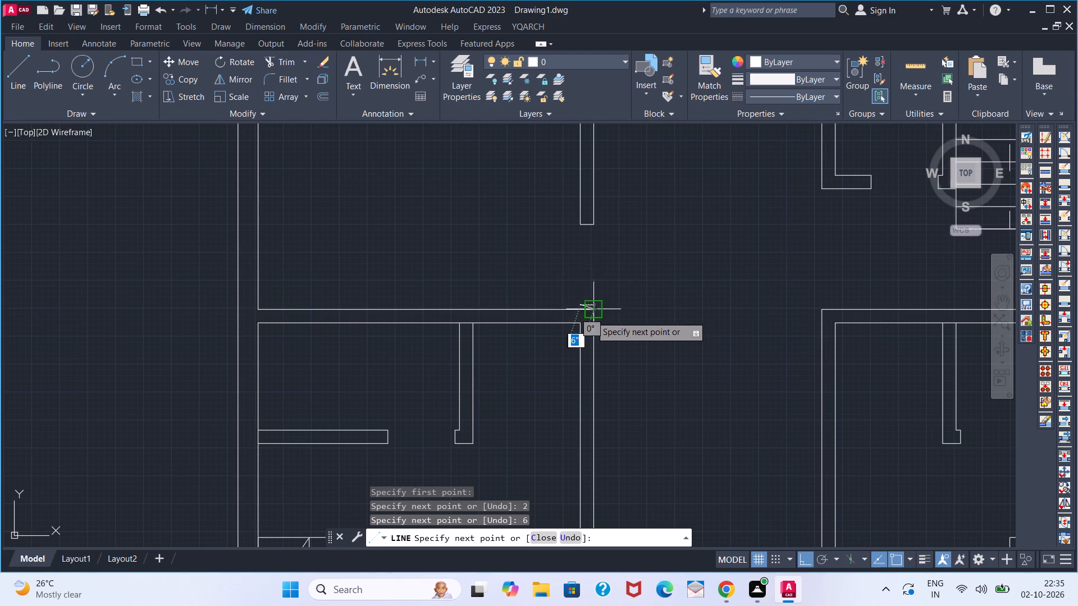
scroll(591, 316, up, 2)
click(567, 305)
key(space)
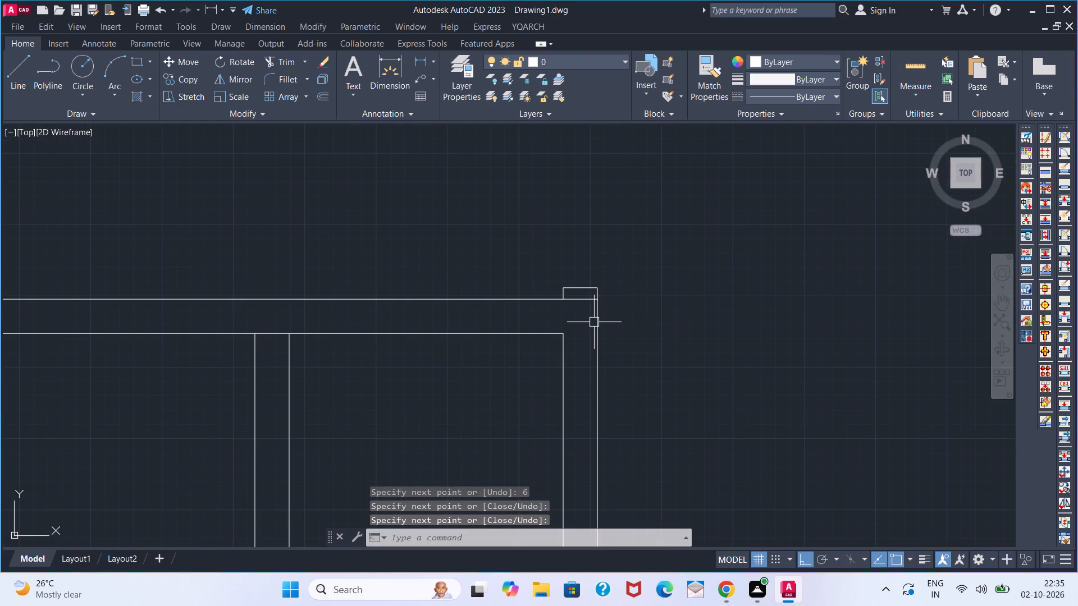
Trim the wall line segment beneath the upper-left room's new door jamb.
text(TR)
key(space)
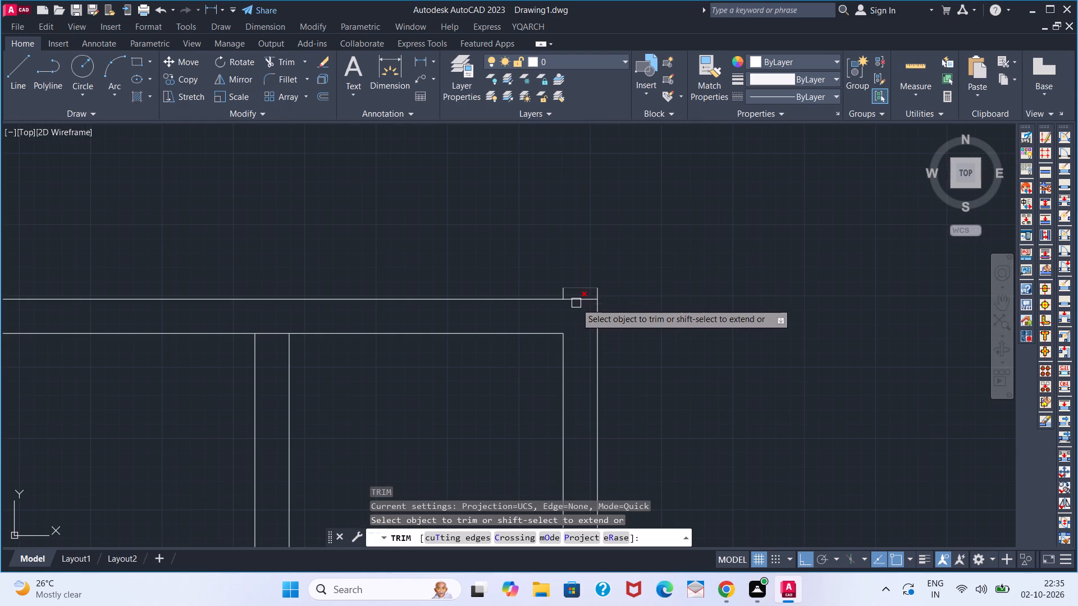
click(576, 303)
key(space)
Copy the rectangular table from outside the plan into the lower-left room, with Ortho off.
scroll(583, 315, down, 3)
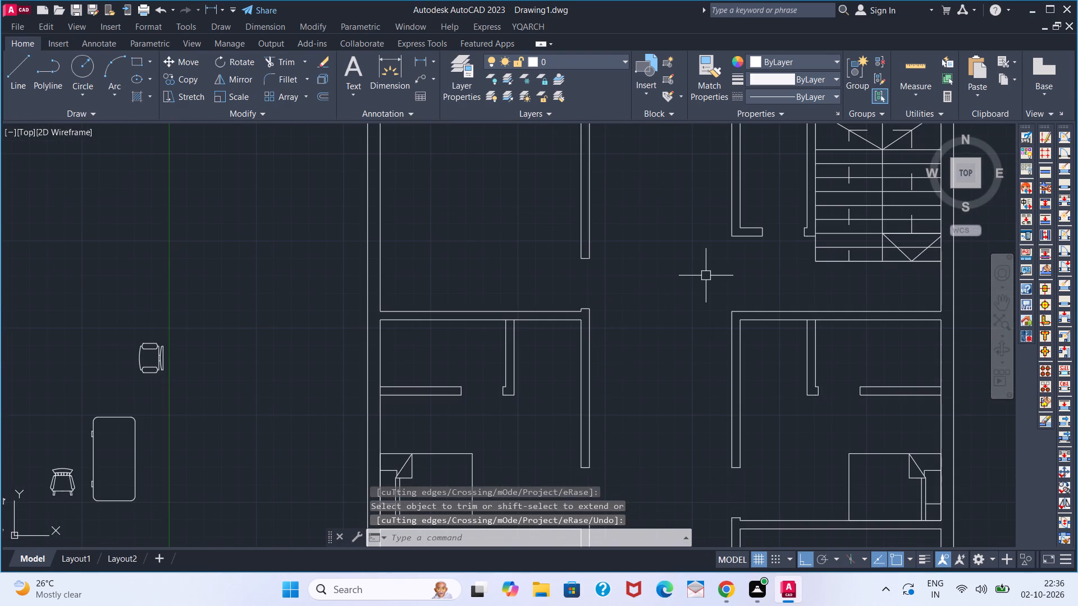
scroll(708, 276, down, 1)
scroll(693, 327, down, 2)
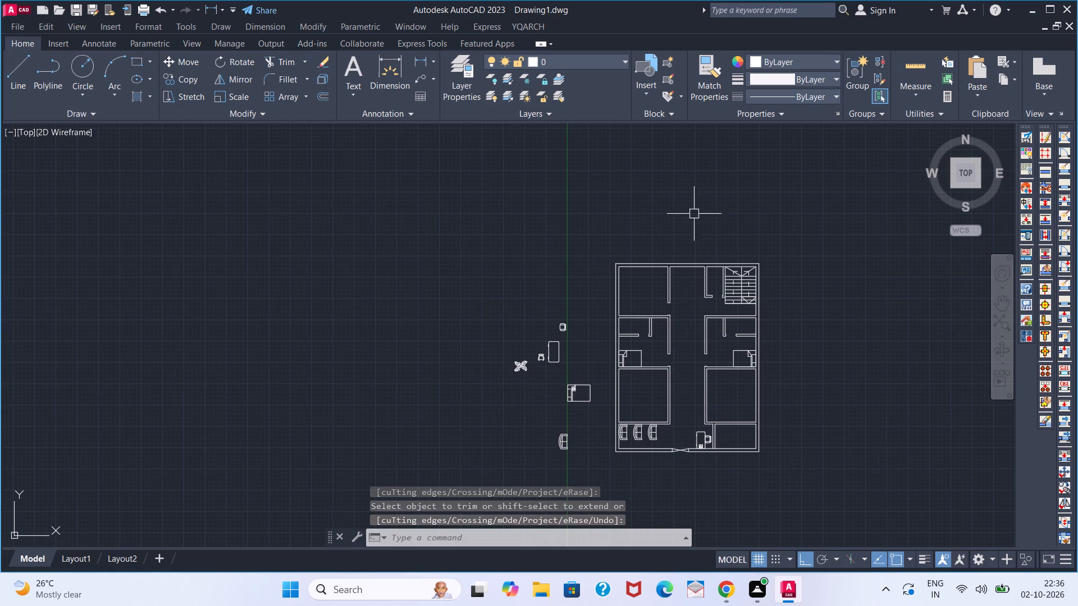
middle_drag(678, 365, 668, 232)
scroll(649, 299, up, 3)
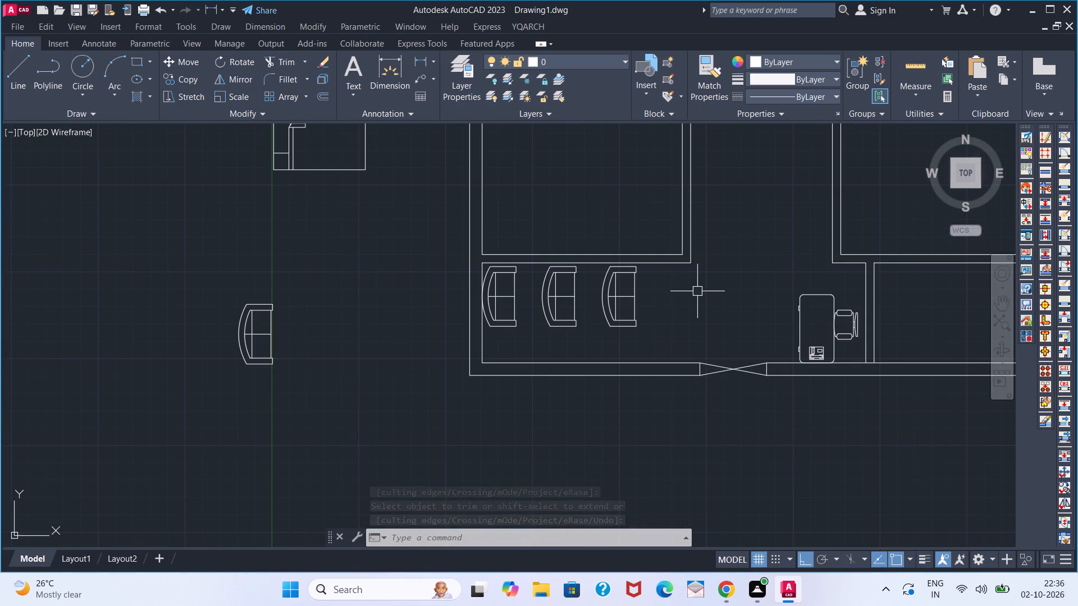
scroll(666, 306, down, 1)
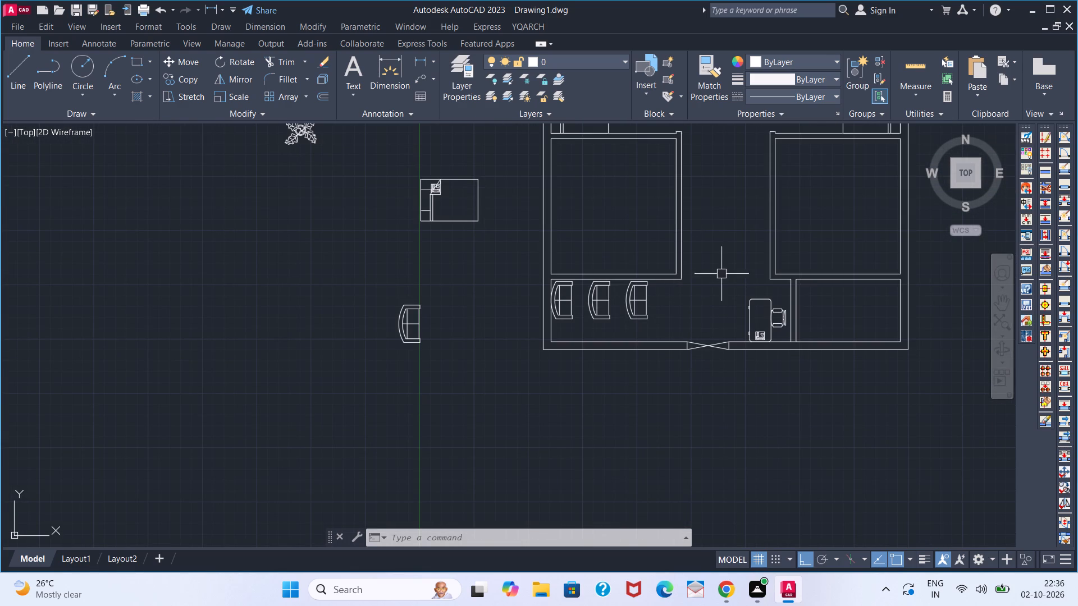
middle_drag(718, 300, 707, 405)
click(385, 225)
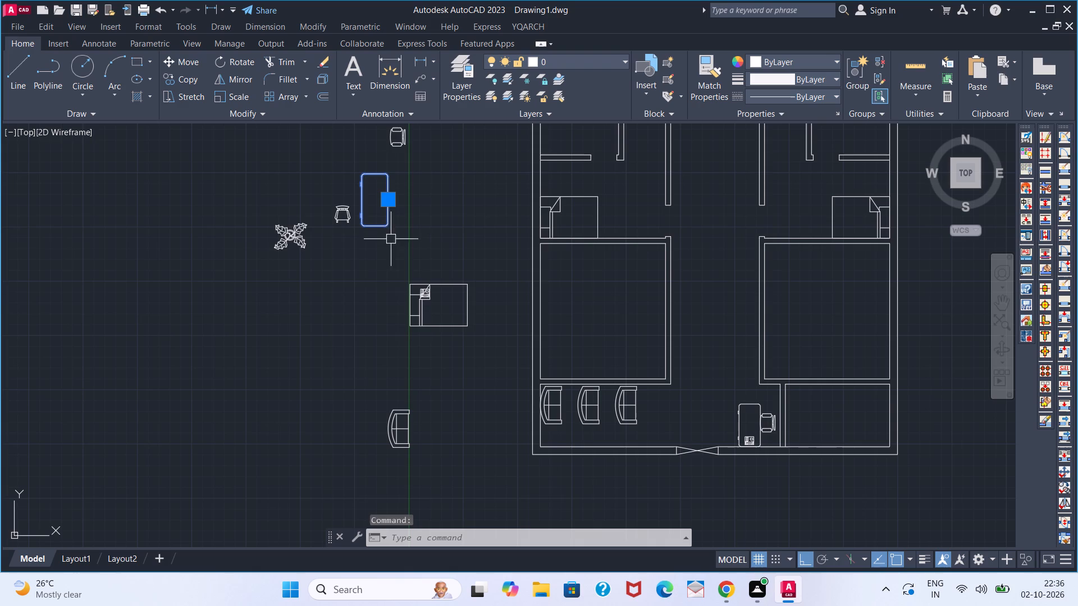
key(c)
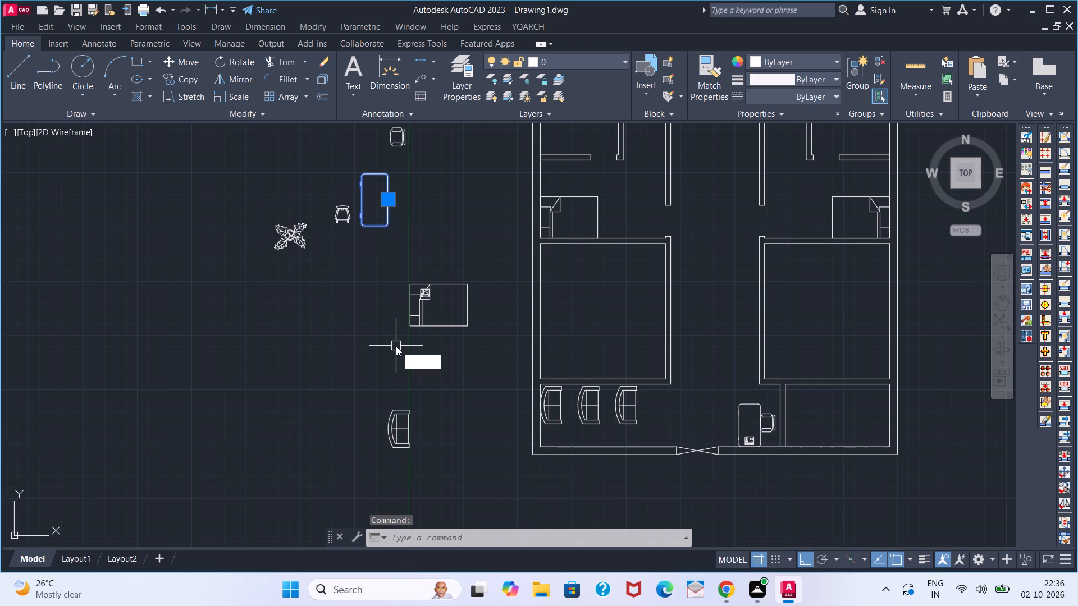
key(o)
key(Return)
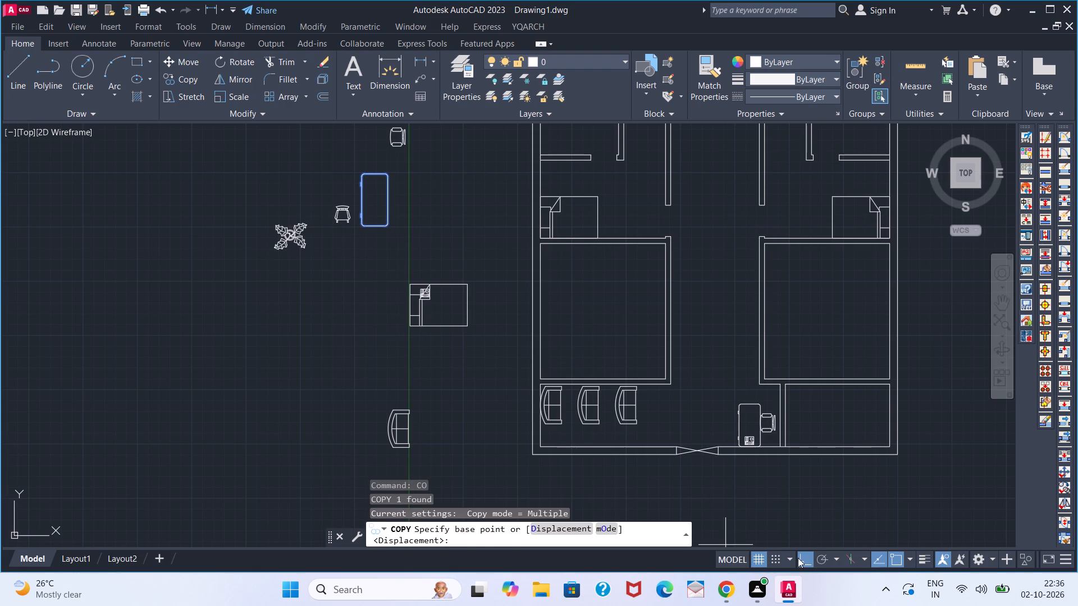
click(798, 557)
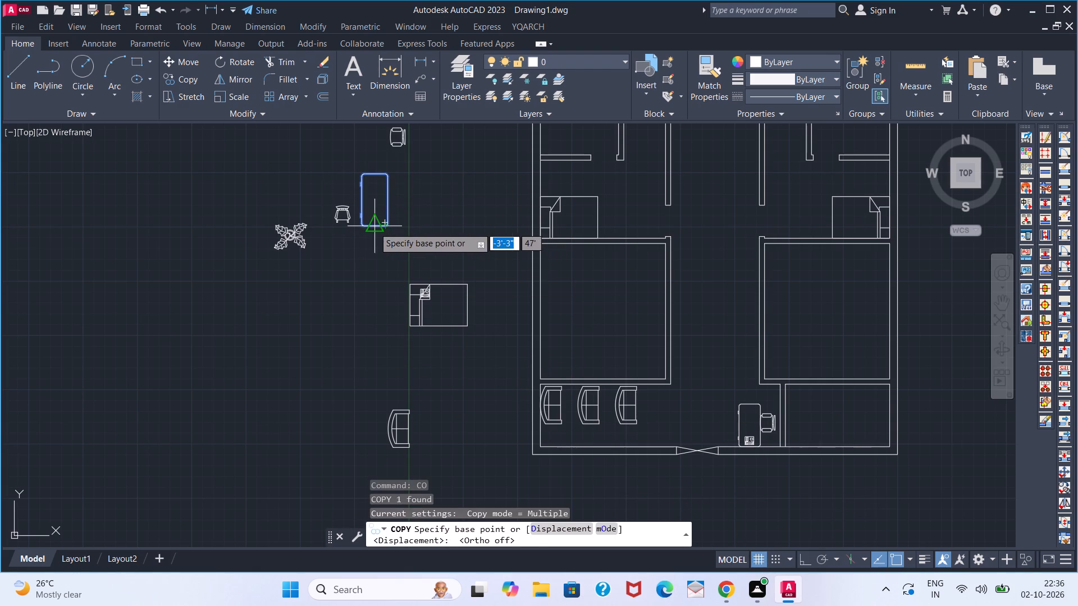
click(373, 227)
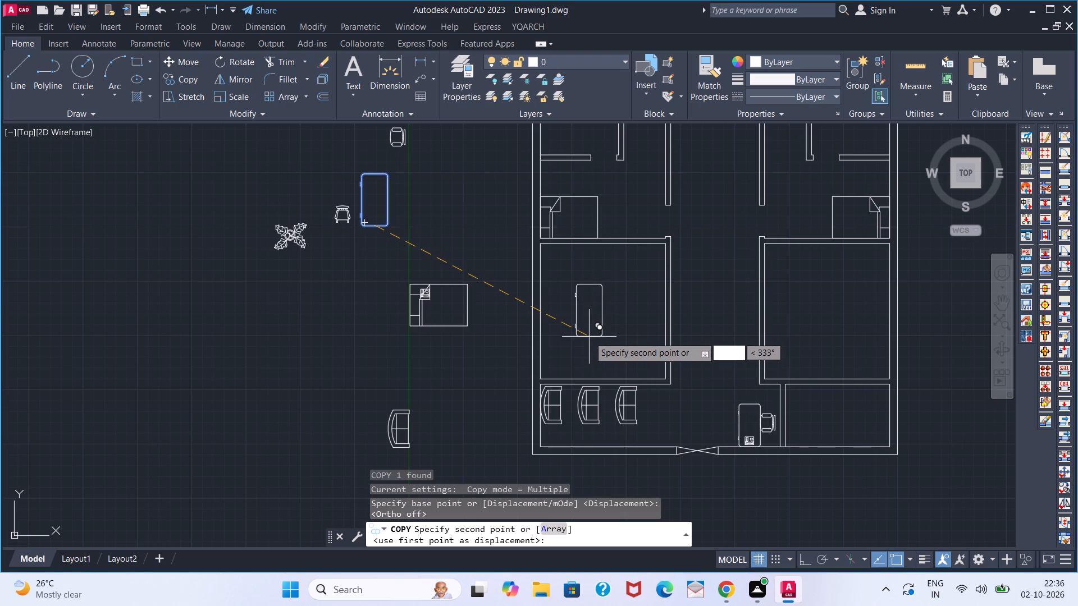
click(589, 337)
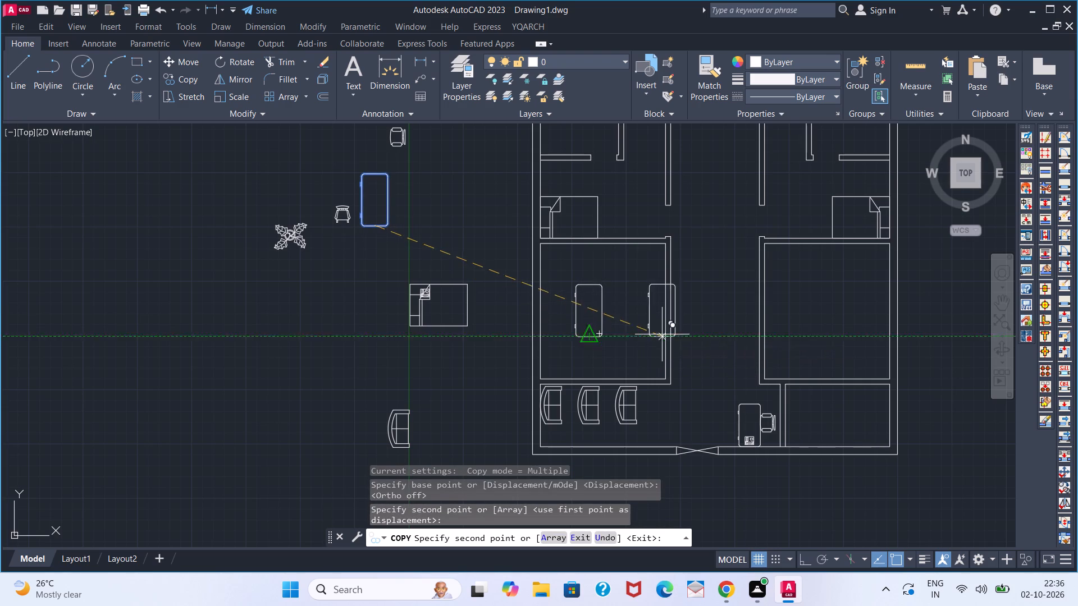
key(Escape)
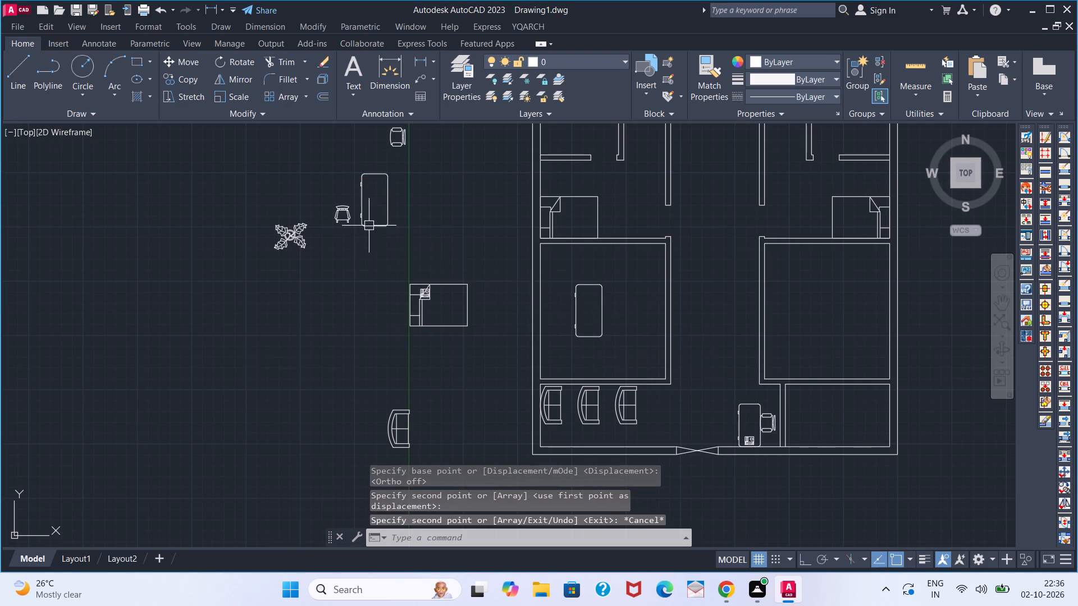
Rotate the armchair above the source table outside the plan by 180°, with Ortho on.
click(393, 146)
key(r)
key(o)
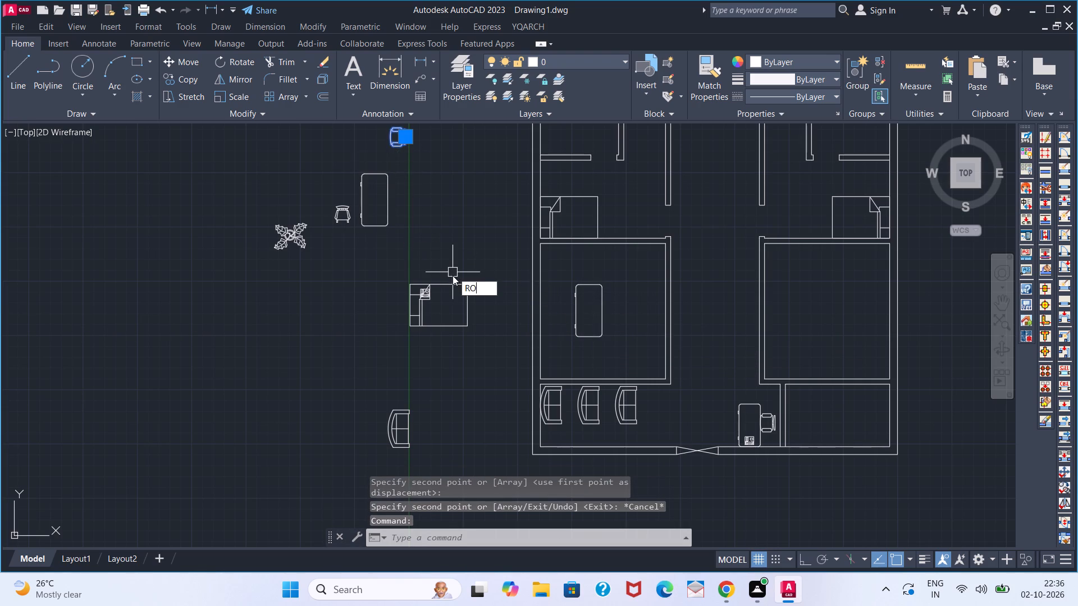
key(space)
click(405, 138)
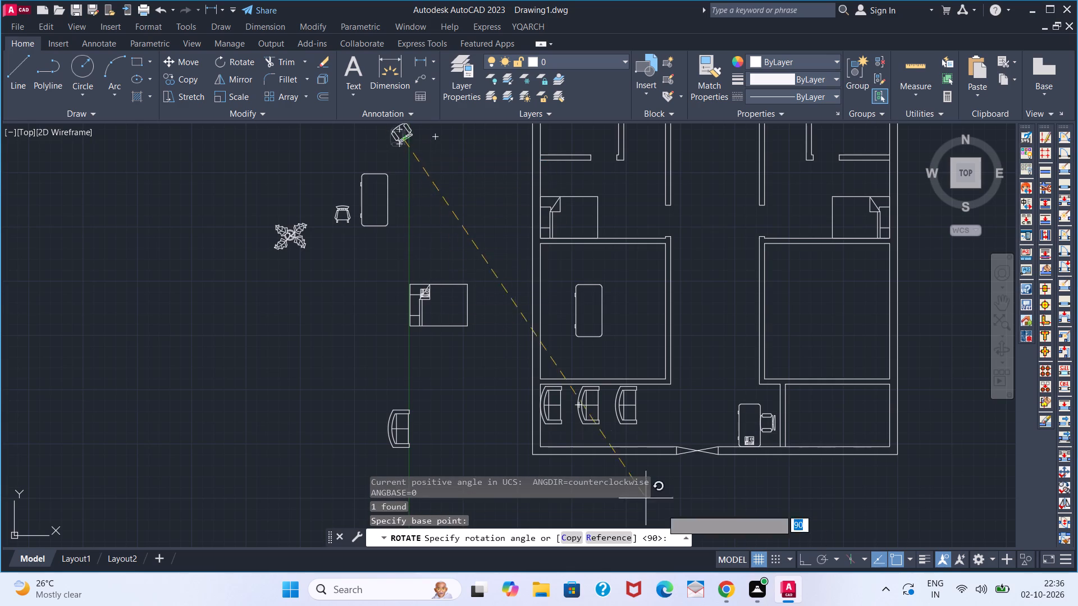
click(810, 559)
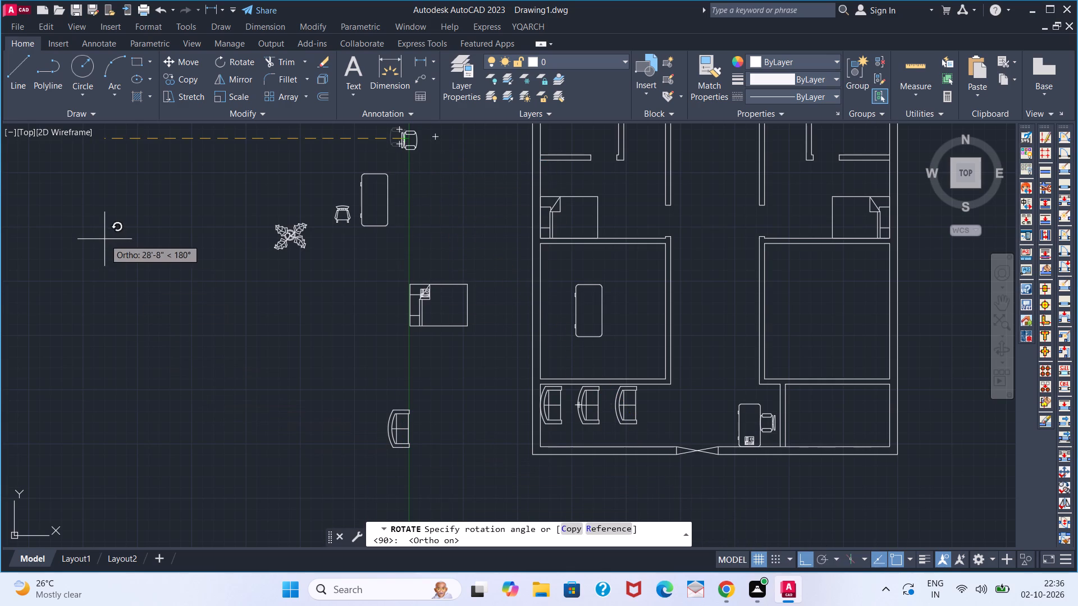
click(103, 238)
Copy the rotated armchair from outside the plan to the left edge of the lower-left room's table, with Ortho off.
click(419, 152)
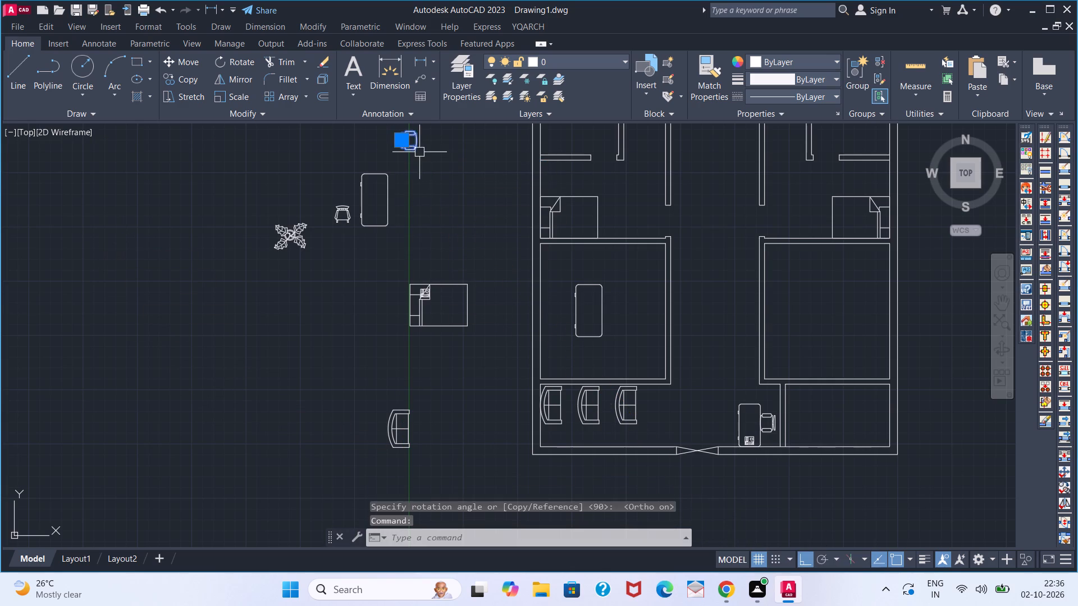
text(CO)
key(Return)
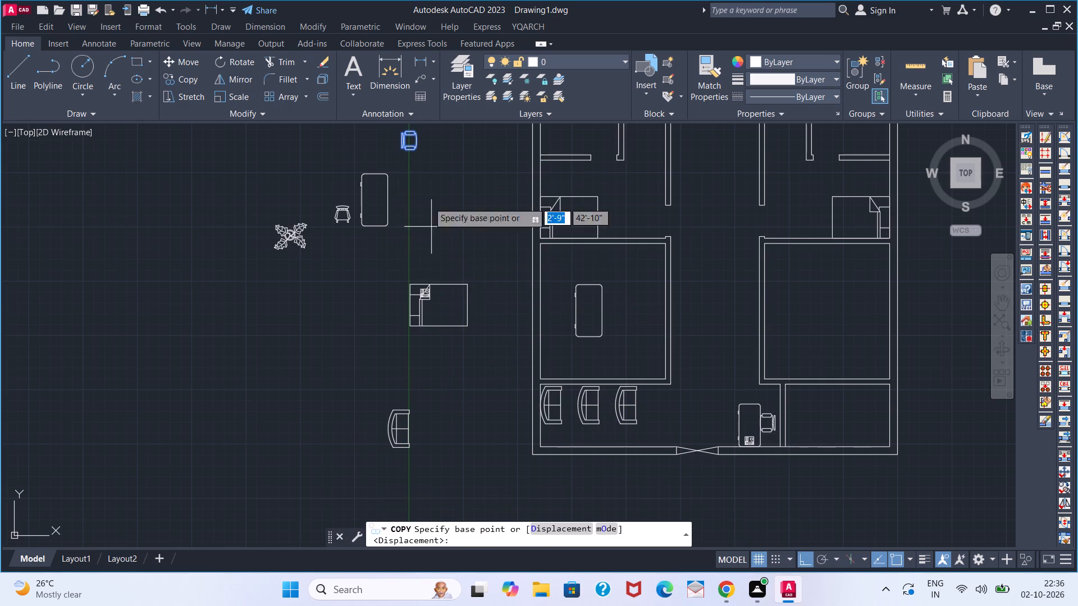
click(802, 561)
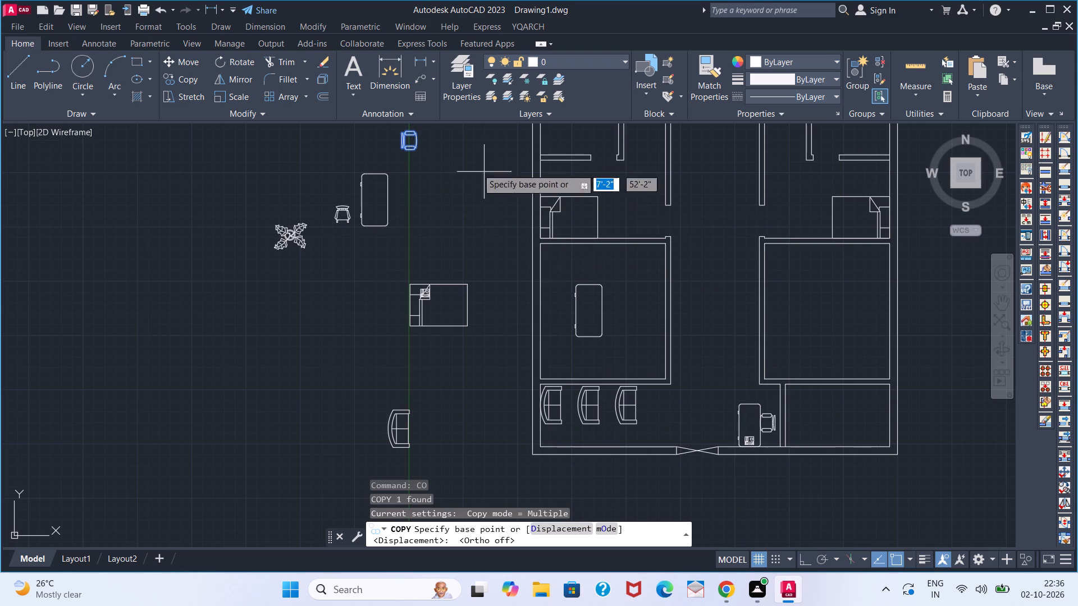
click(422, 143)
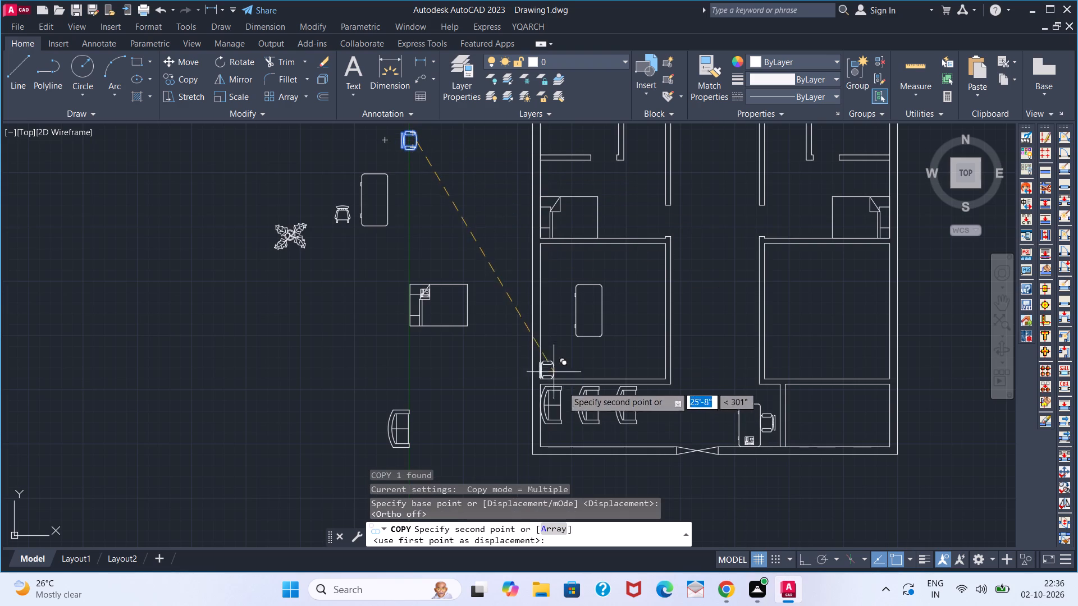
scroll(574, 316, up, 2)
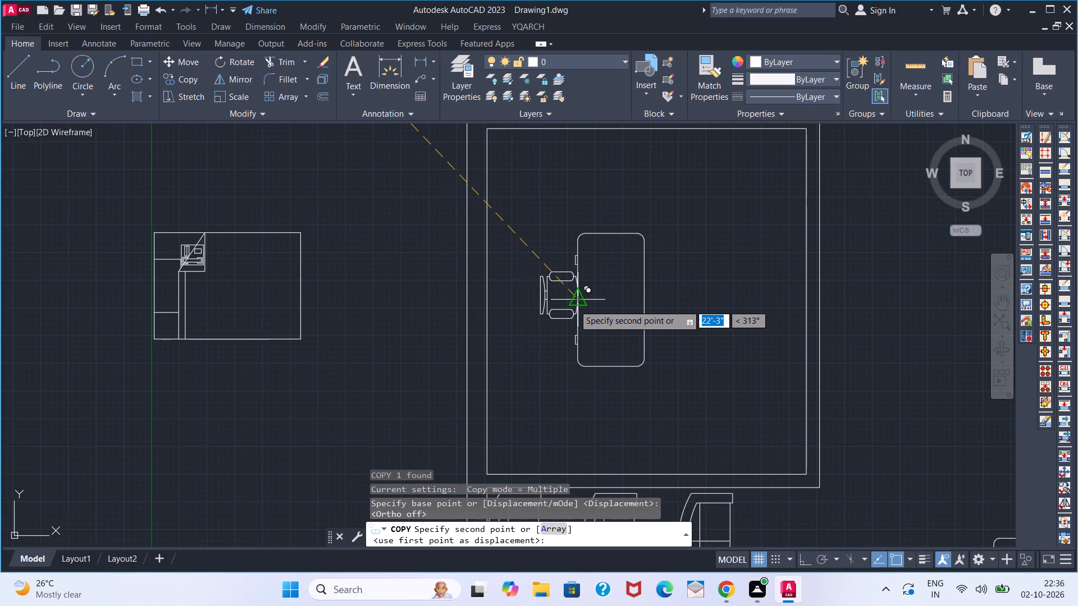
click(574, 305)
key(space)
scroll(549, 352, down, 2)
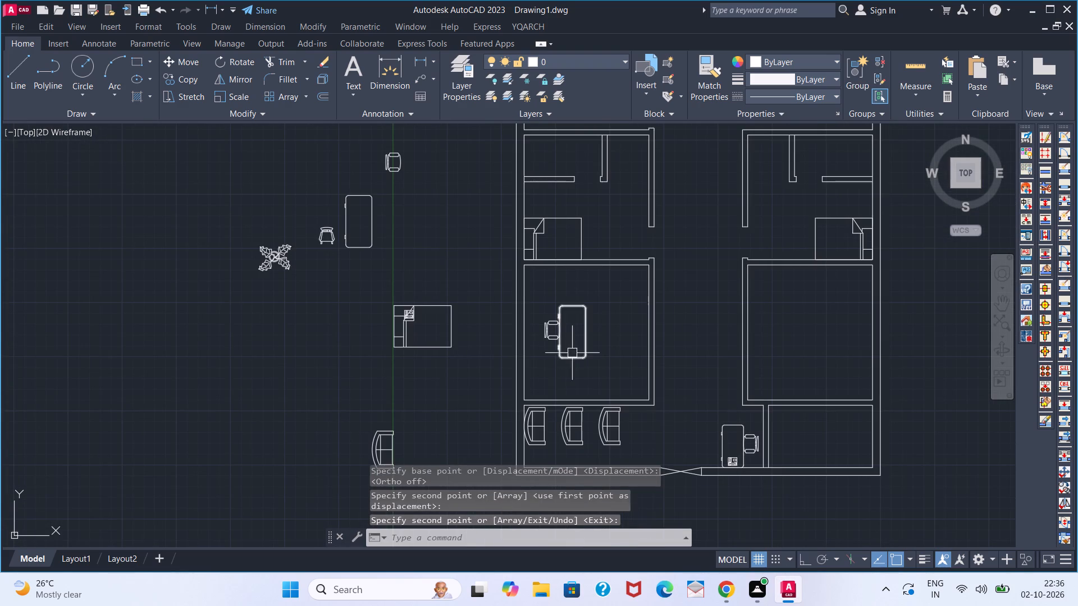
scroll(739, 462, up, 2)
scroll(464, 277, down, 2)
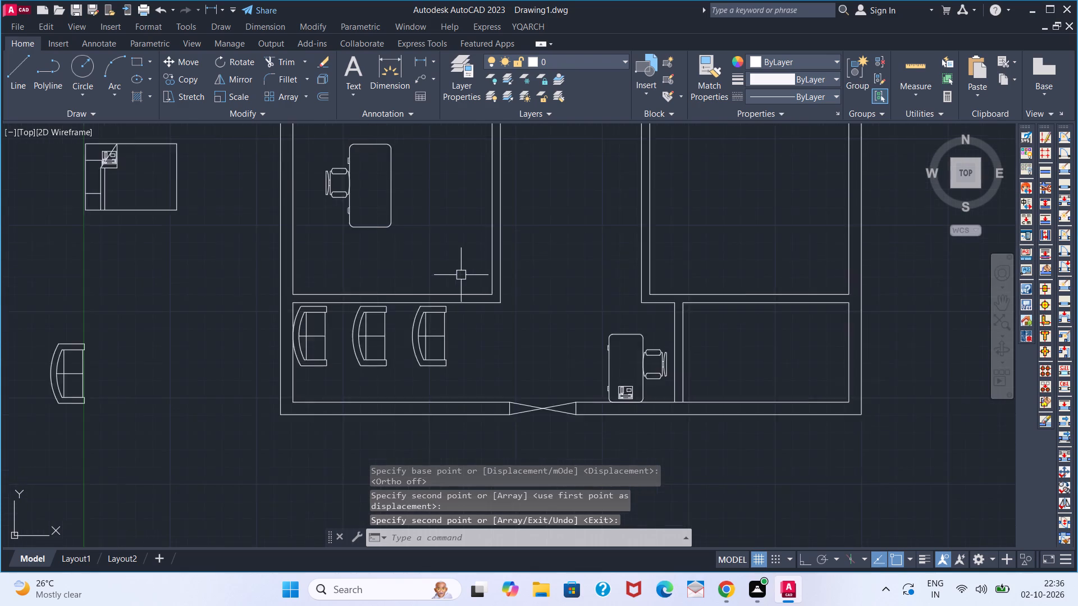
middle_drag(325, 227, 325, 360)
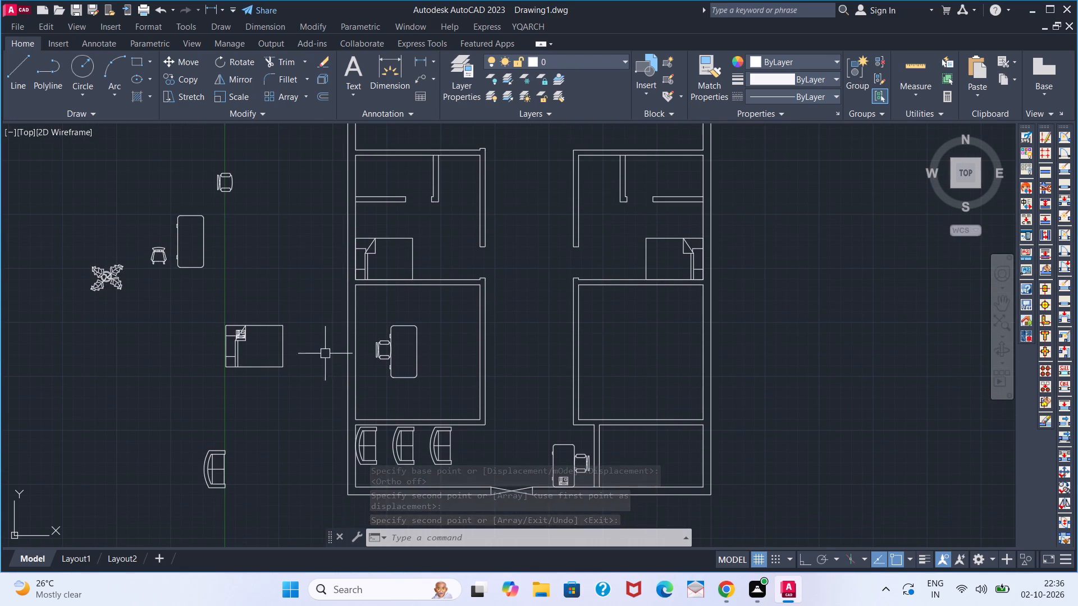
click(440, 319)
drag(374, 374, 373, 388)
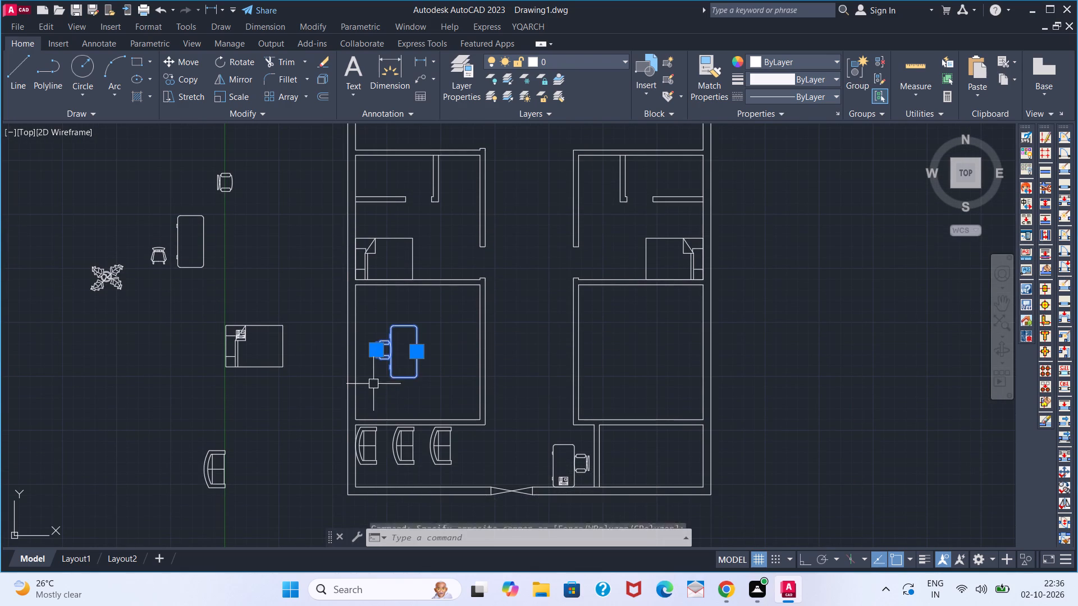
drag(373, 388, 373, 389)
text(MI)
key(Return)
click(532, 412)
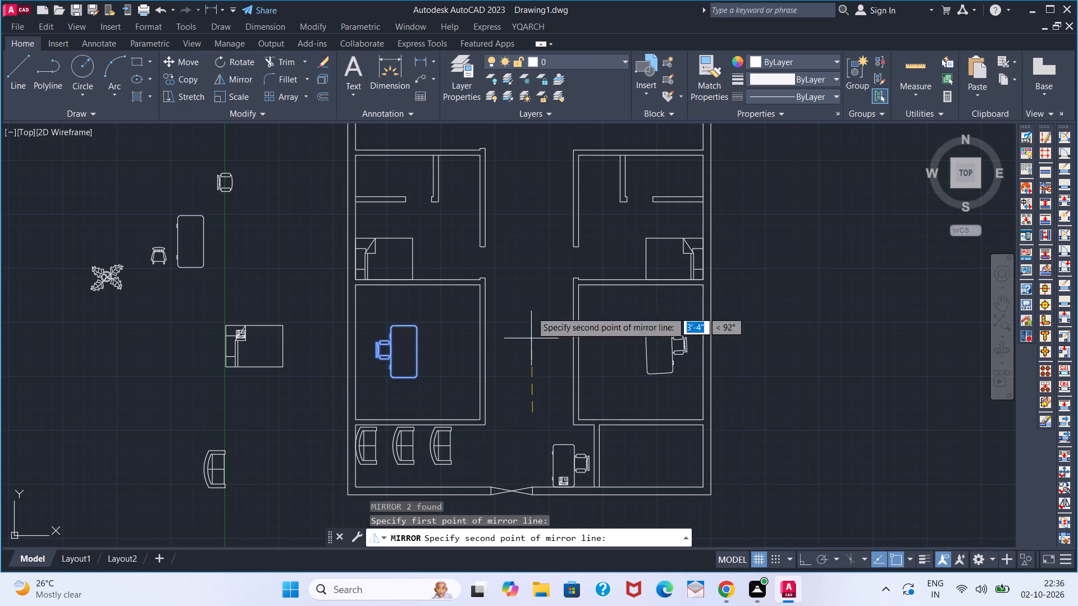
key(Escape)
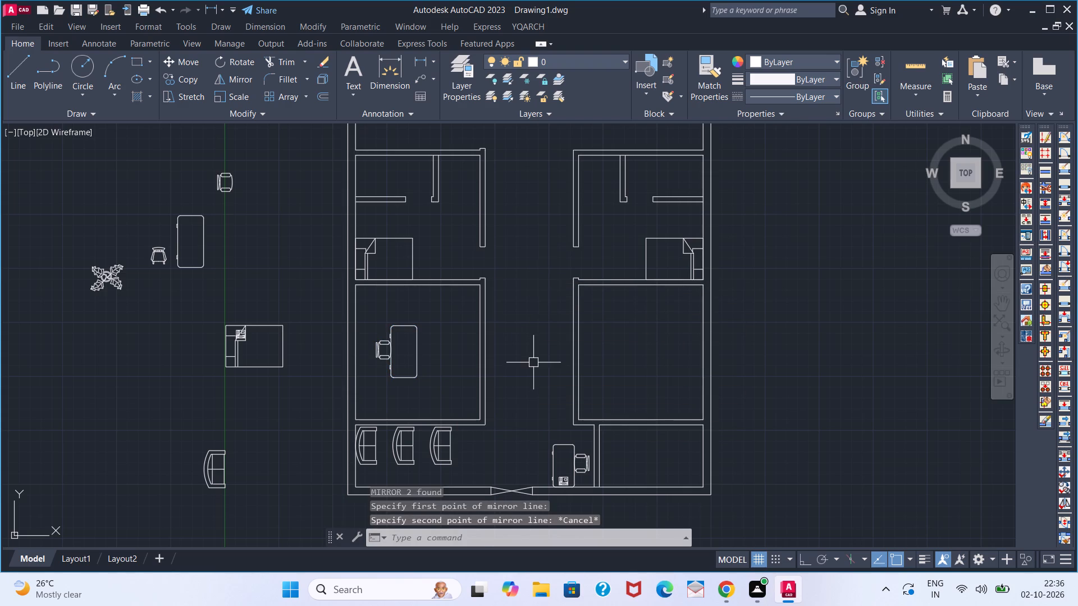
Mirror the lower-left room's table and armchair into the lower-right room about a vertical corridor line, with Ortho on, keeping the originals.
click(440, 338)
click(368, 365)
key(m)
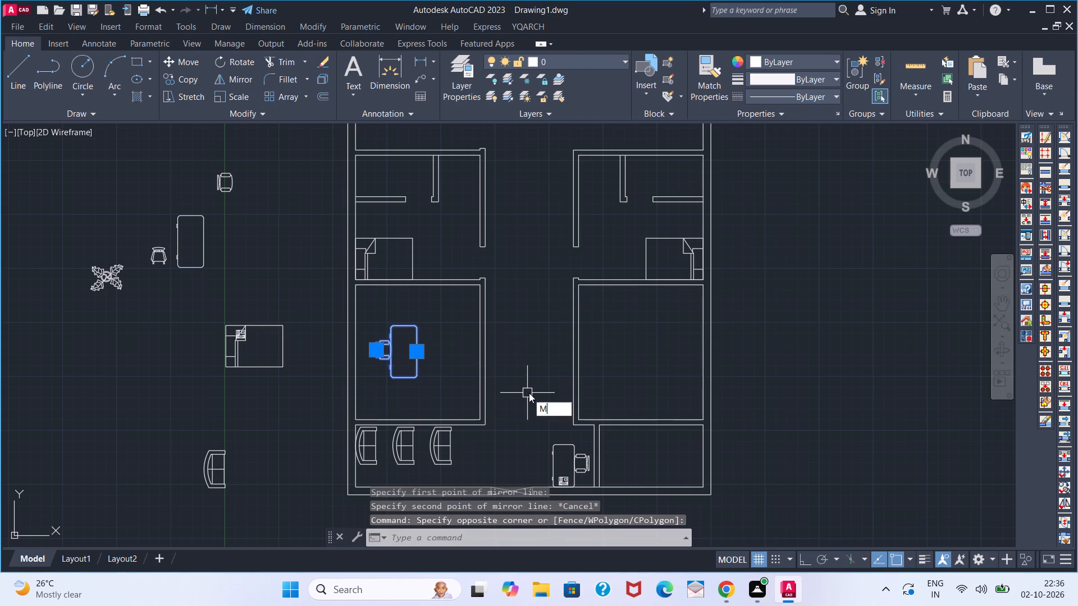
key(i)
key(Return)
click(527, 388)
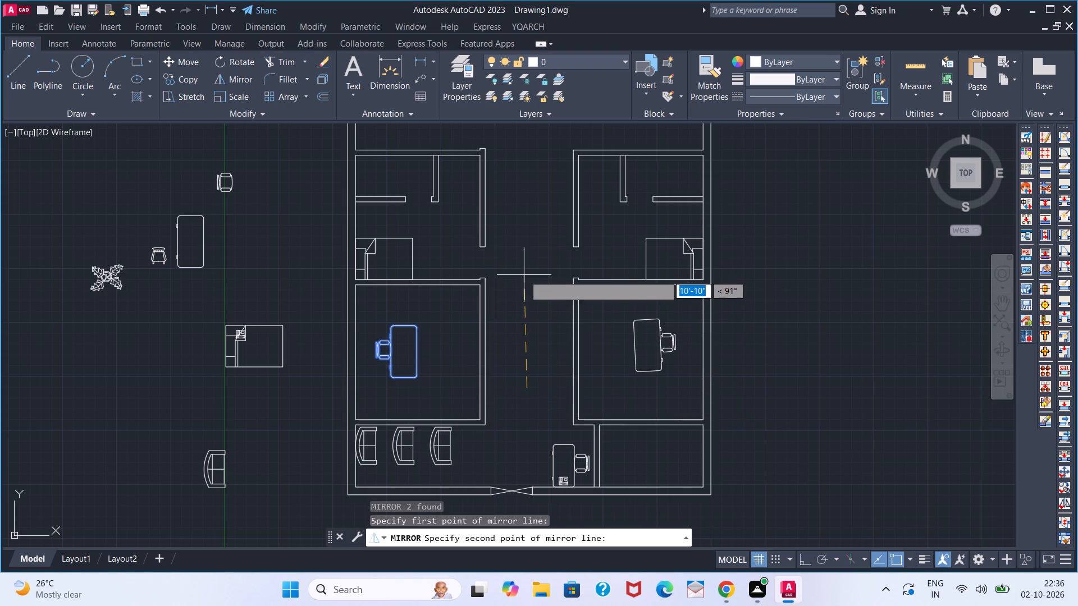
click(808, 565)
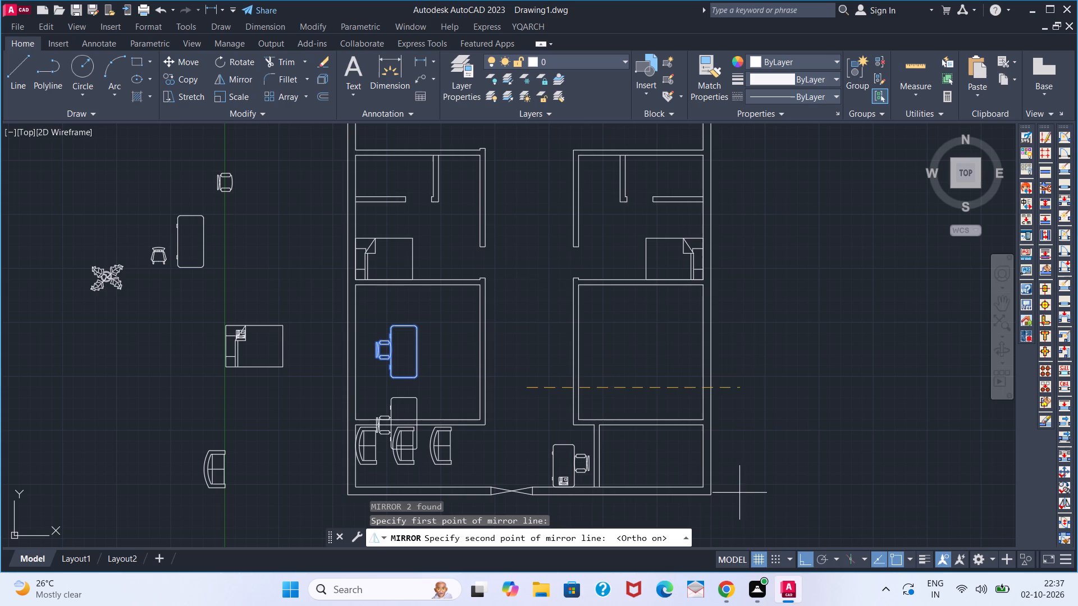
click(501, 156)
key(space)
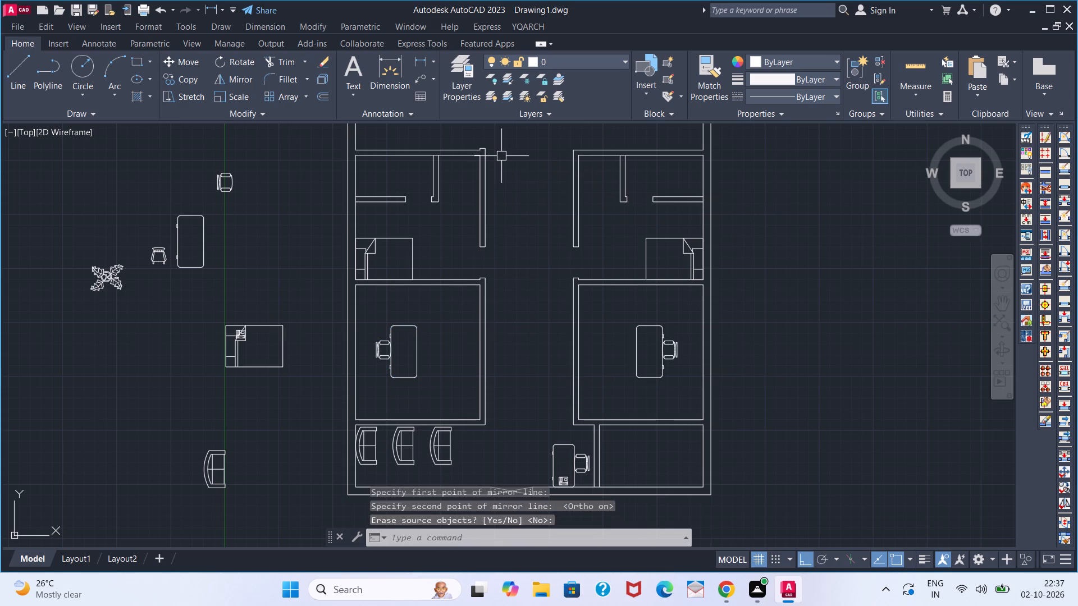
Rotate the small chair beside the source table outside the plan a quarter turn clockwise so its backrest faces right.
scroll(526, 311, down, 1)
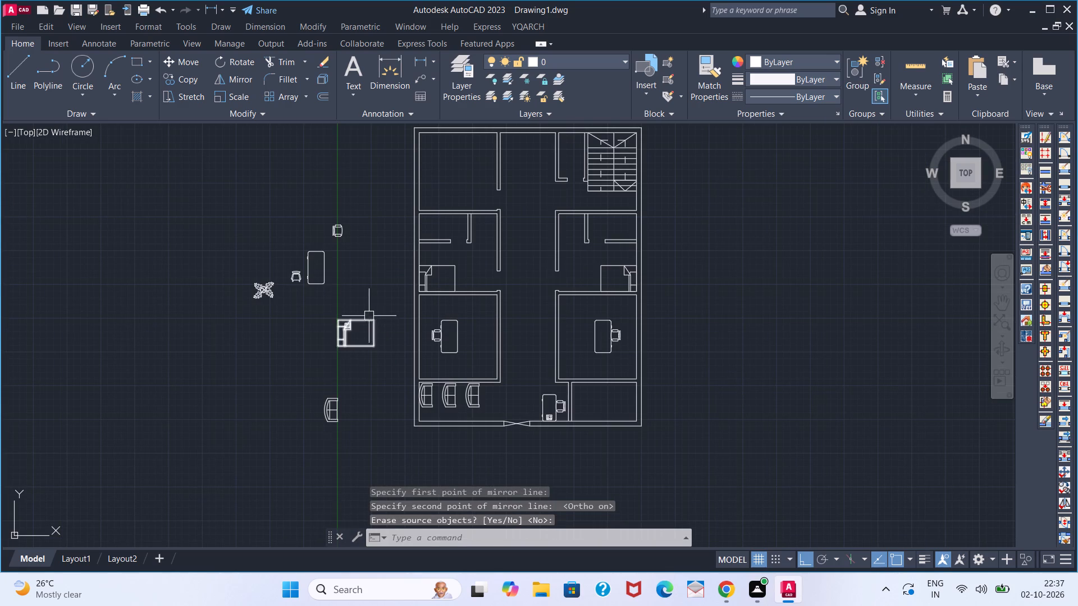
scroll(339, 293, up, 1)
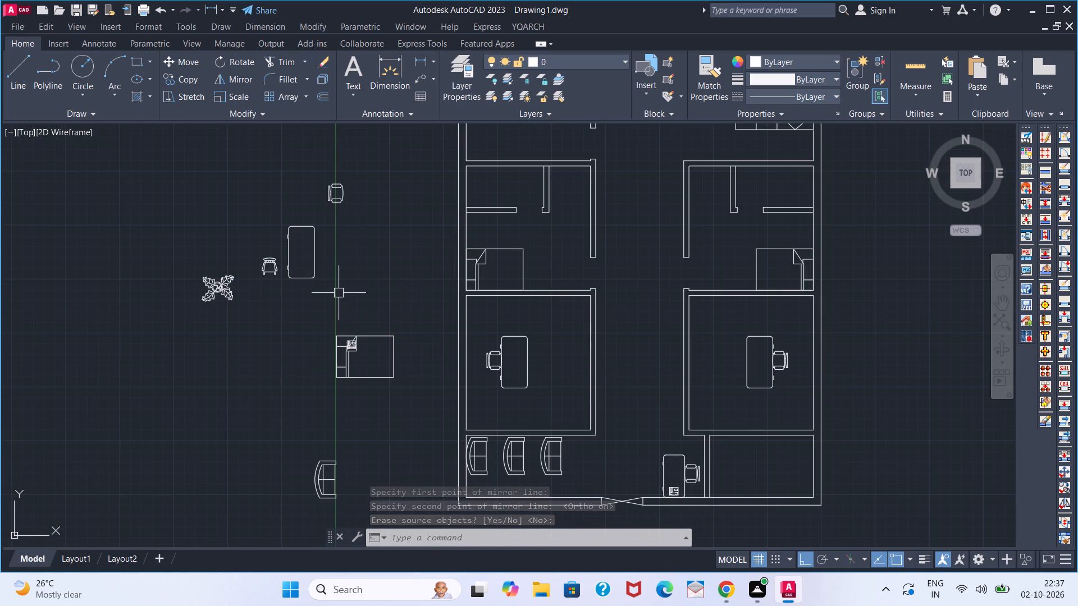
scroll(353, 278, down, 1)
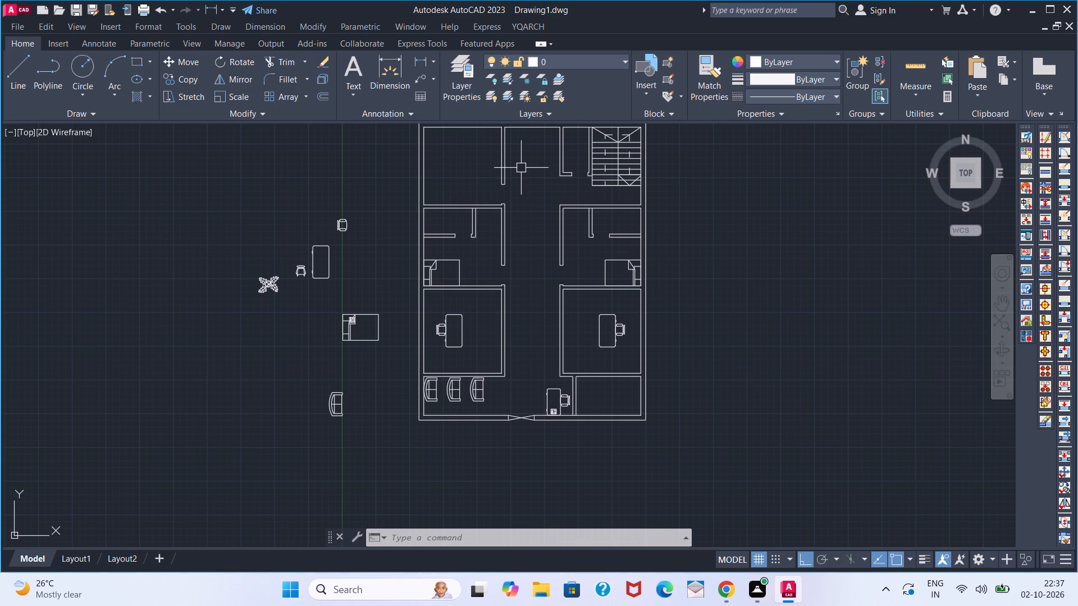
middle_drag(542, 222, 542, 268)
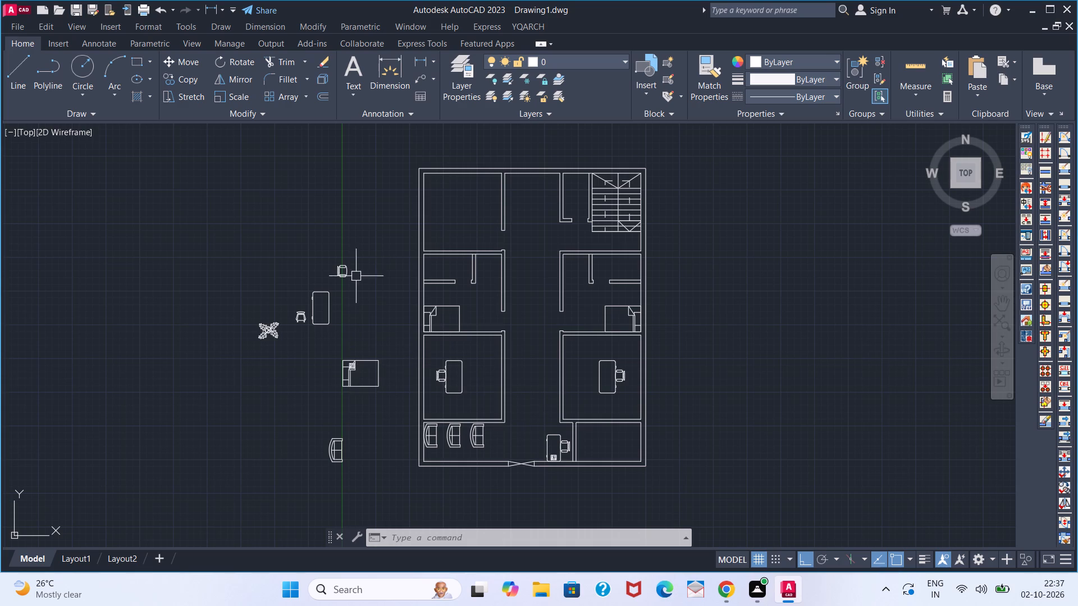
scroll(295, 310, up, 3)
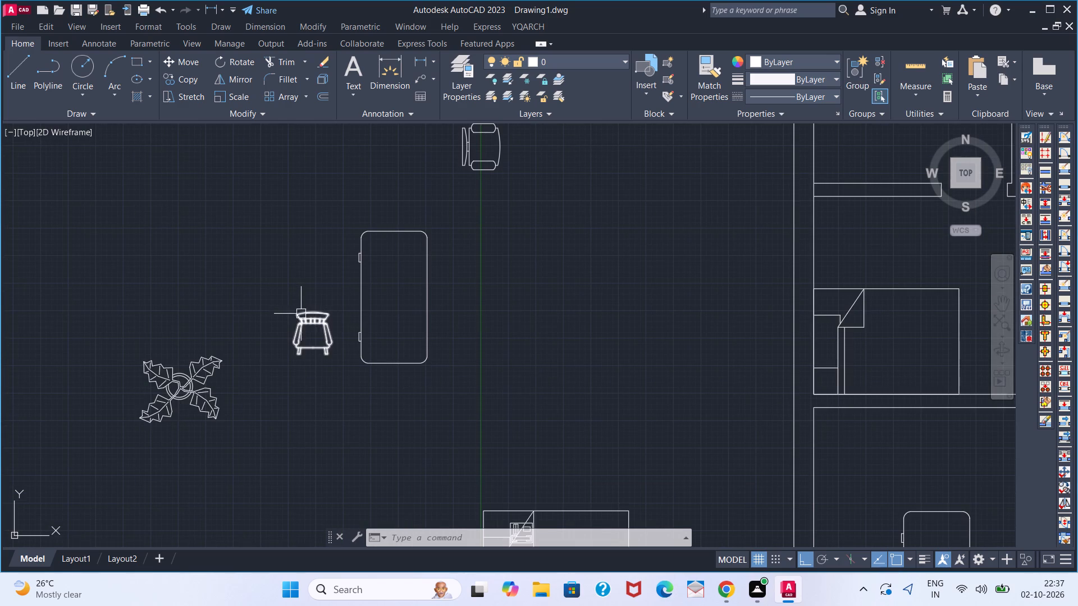
click(302, 314)
key(r)
key(o)
key(Return)
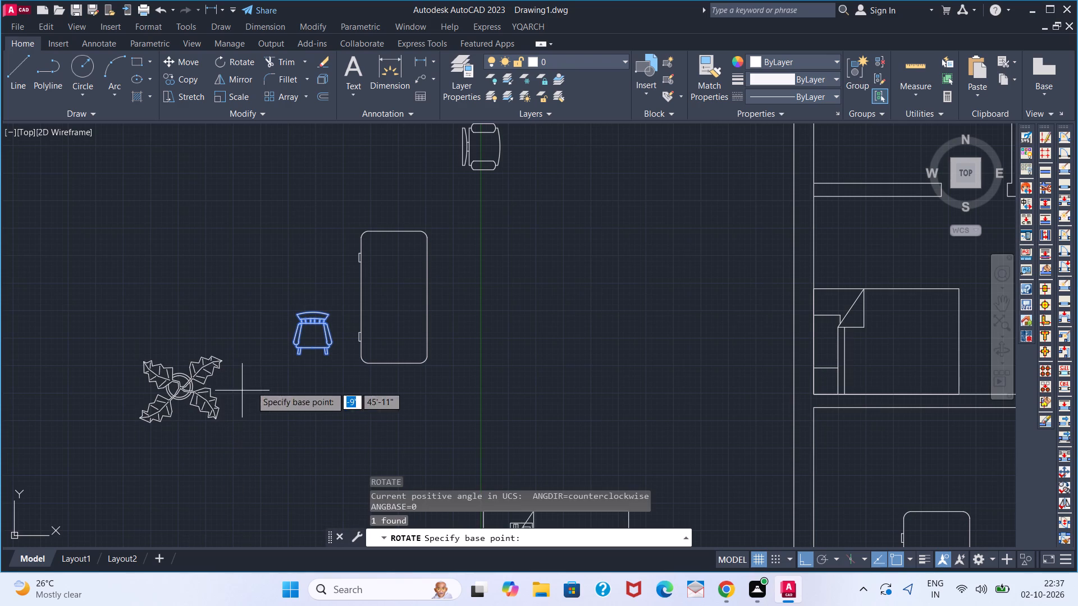
click(323, 353)
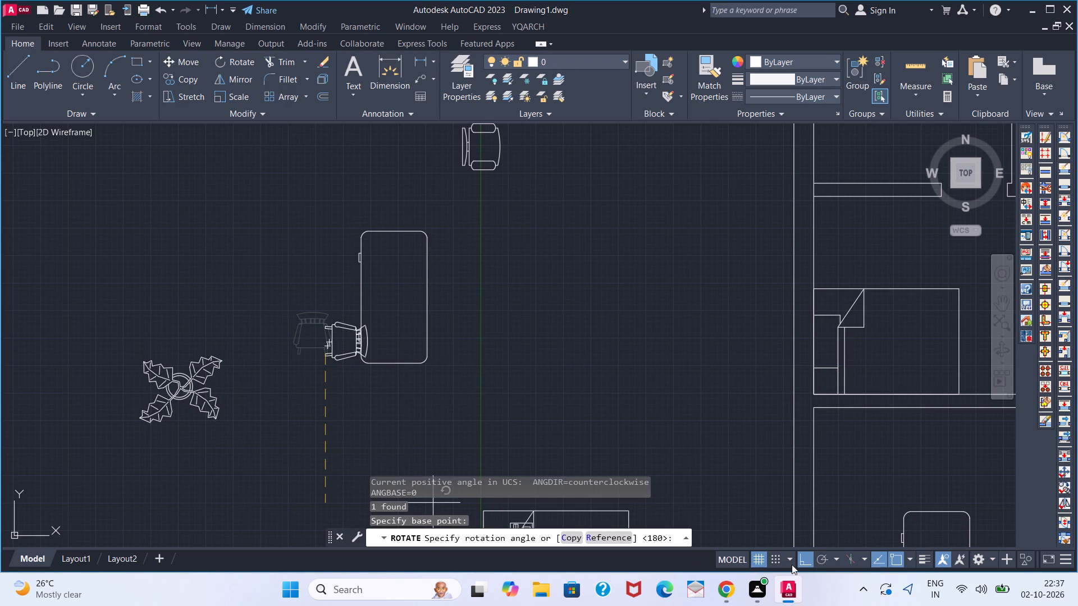
click(341, 447)
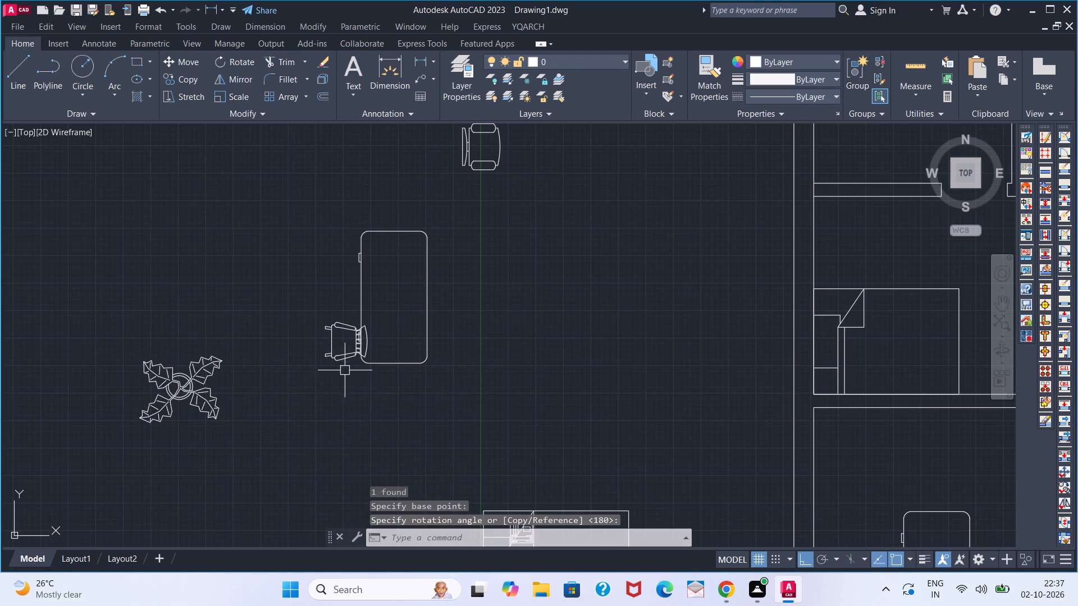
Copy the rotated small chair twice onto the right edge of the lower-left room's table, one above the other, with Ortho off.
click(344, 369)
click(319, 351)
text(CO)
key(Return)
click(328, 342)
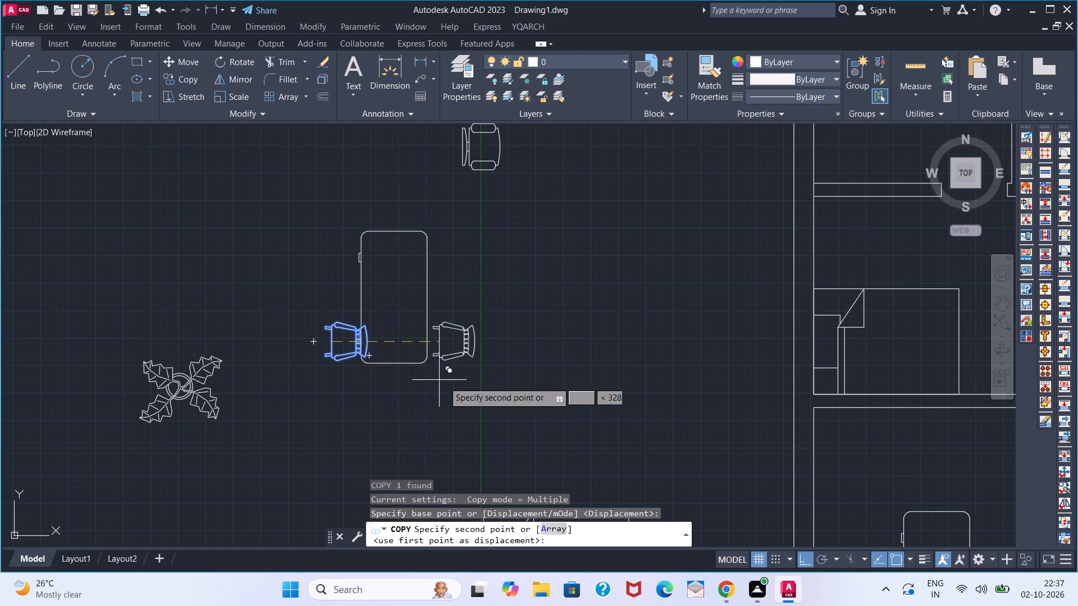
scroll(826, 405, down, 1)
click(812, 557)
middle_drag(896, 438, 467, 269)
scroll(510, 300, down, 2)
scroll(514, 316, up, 3)
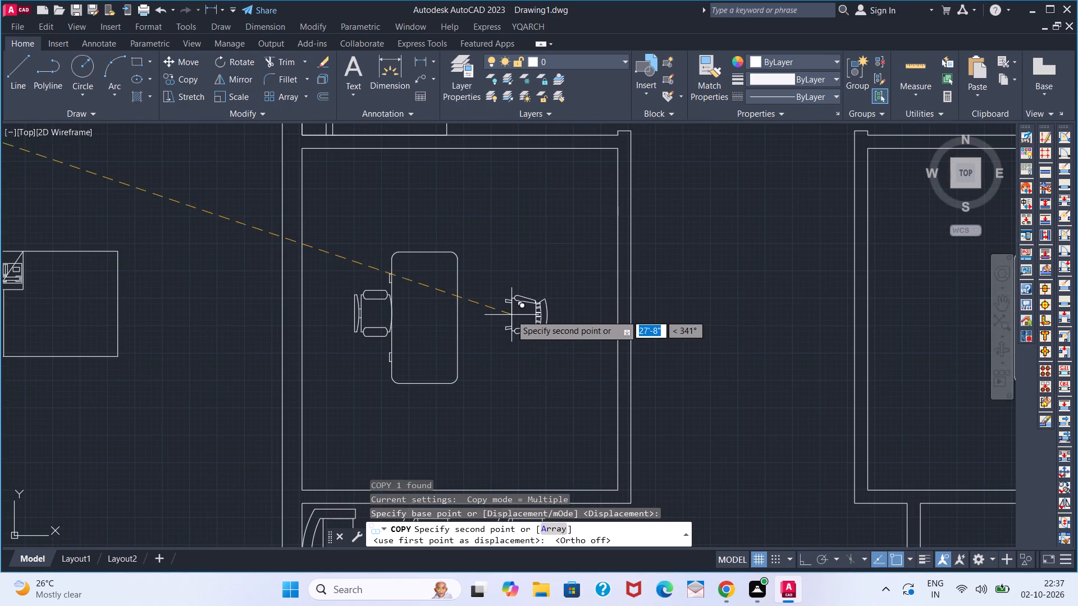
click(459, 291)
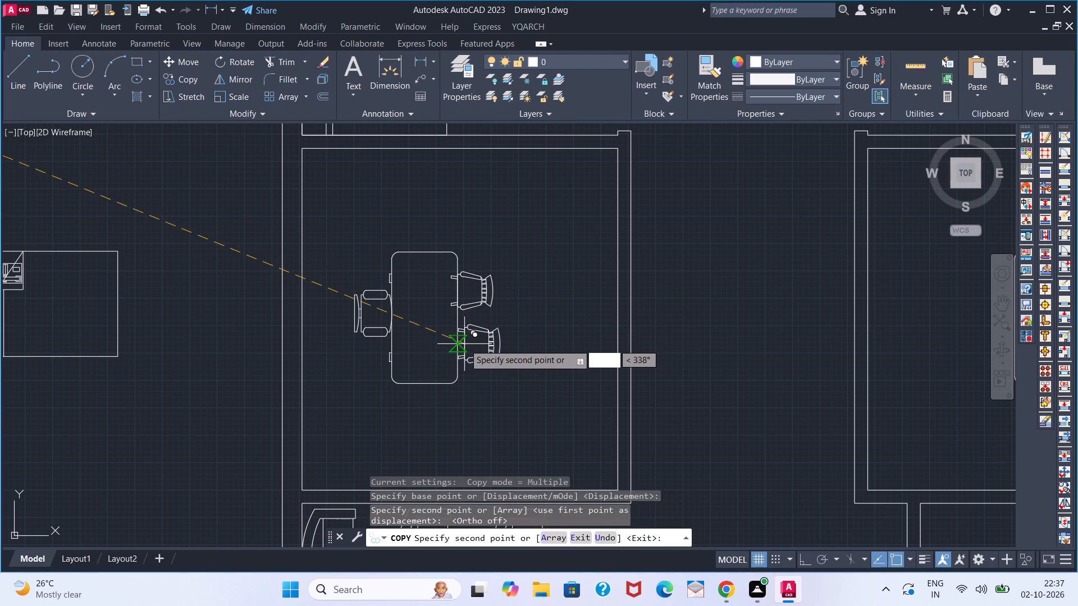
click(461, 344)
middle_drag(695, 351, 590, 347)
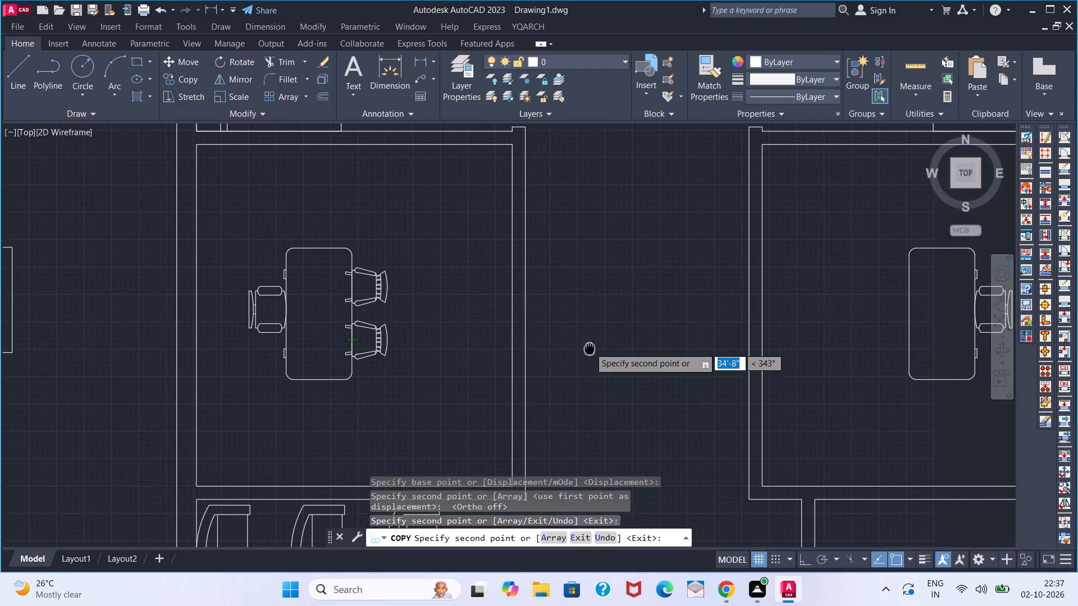
key(space)
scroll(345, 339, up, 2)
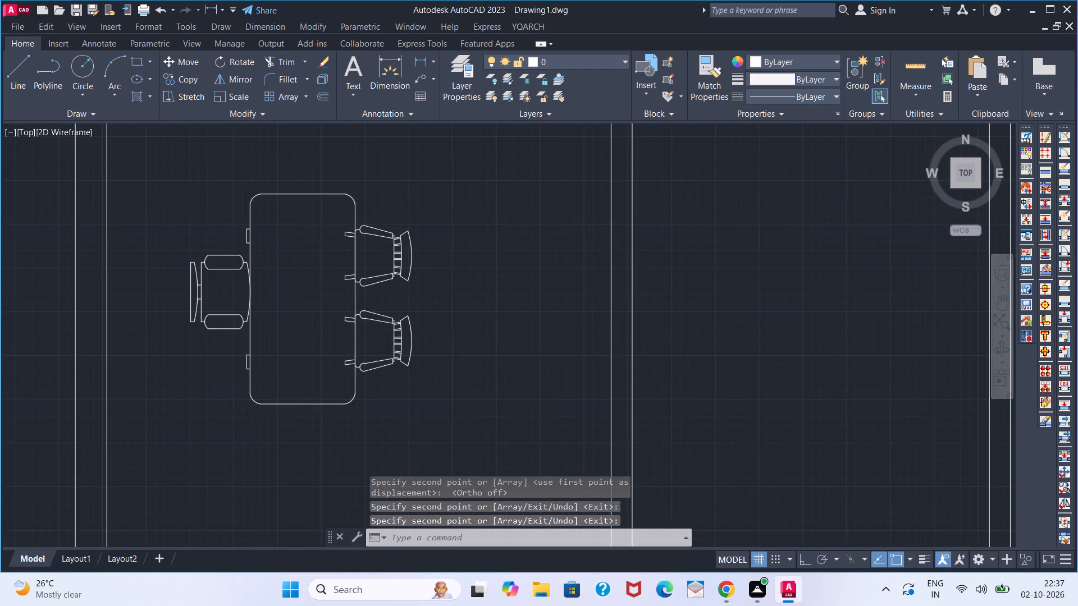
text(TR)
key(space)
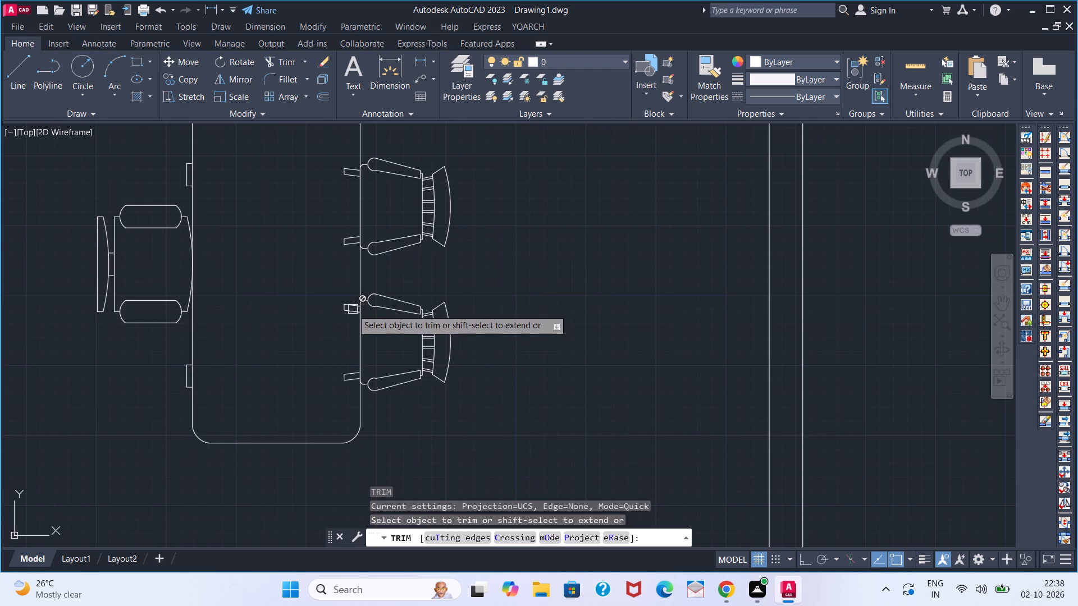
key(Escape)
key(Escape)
Mirror the two small chairs at the lower-left room's table into the lower-right room about a vertical corridor line, with Ortho on, keeping the originals.
scroll(459, 319, down, 2)
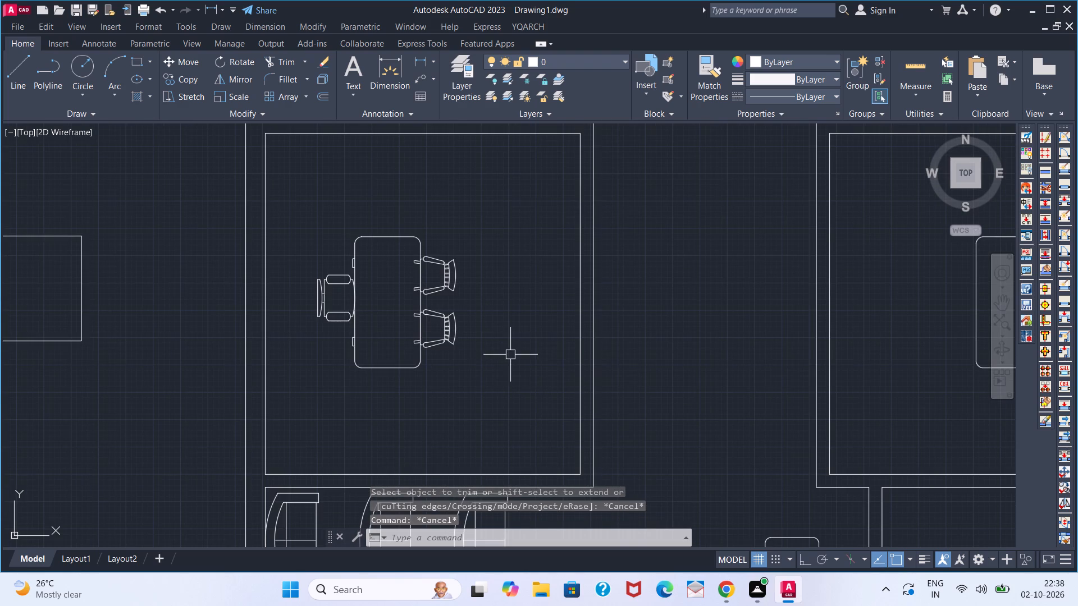
scroll(511, 355, down, 2)
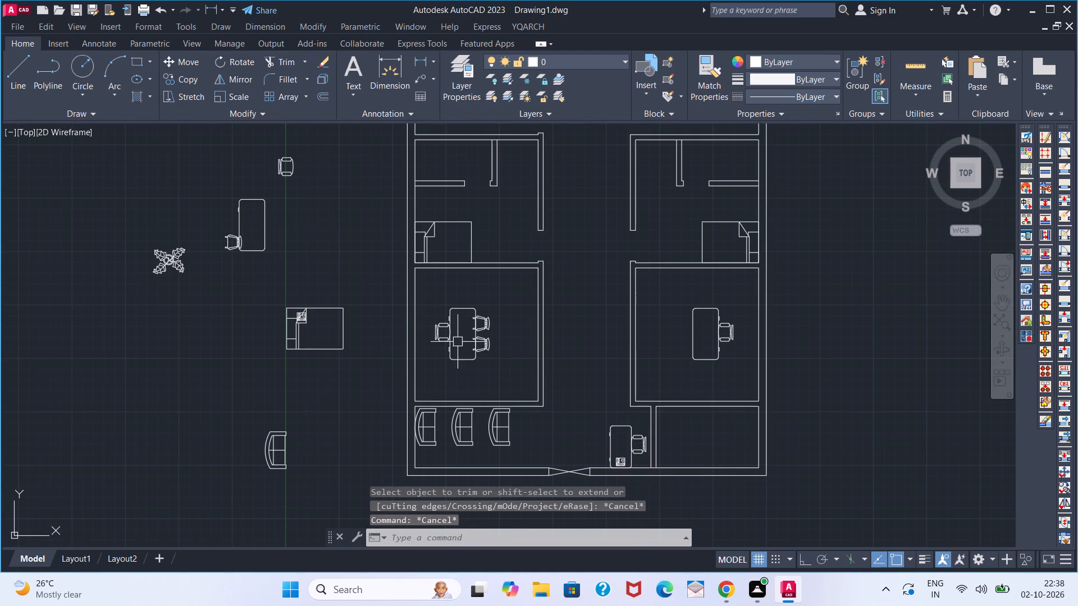
click(492, 342)
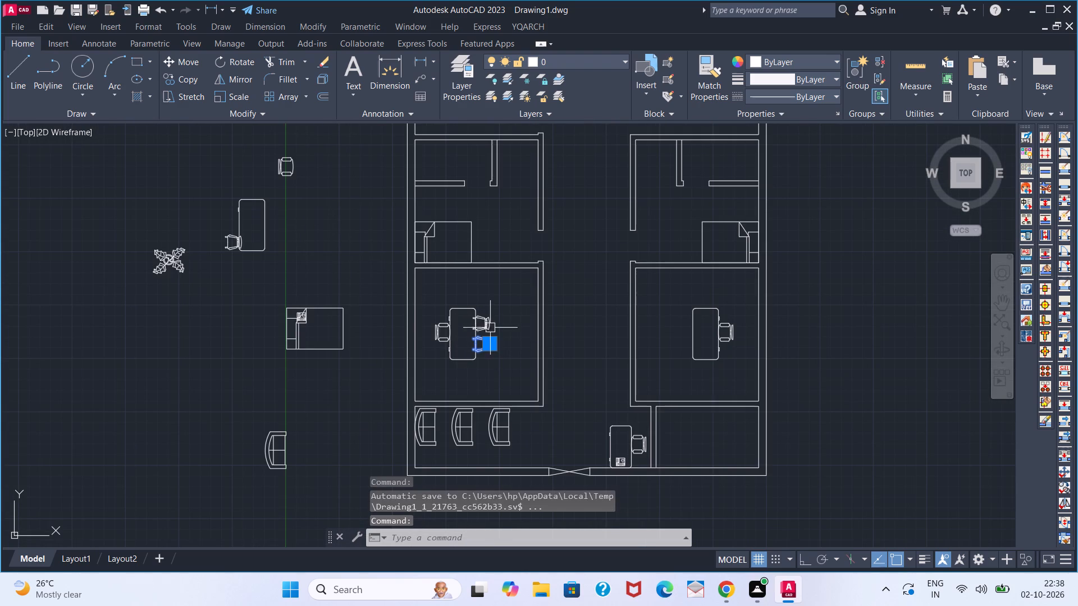
click(490, 326)
key(m)
key(i)
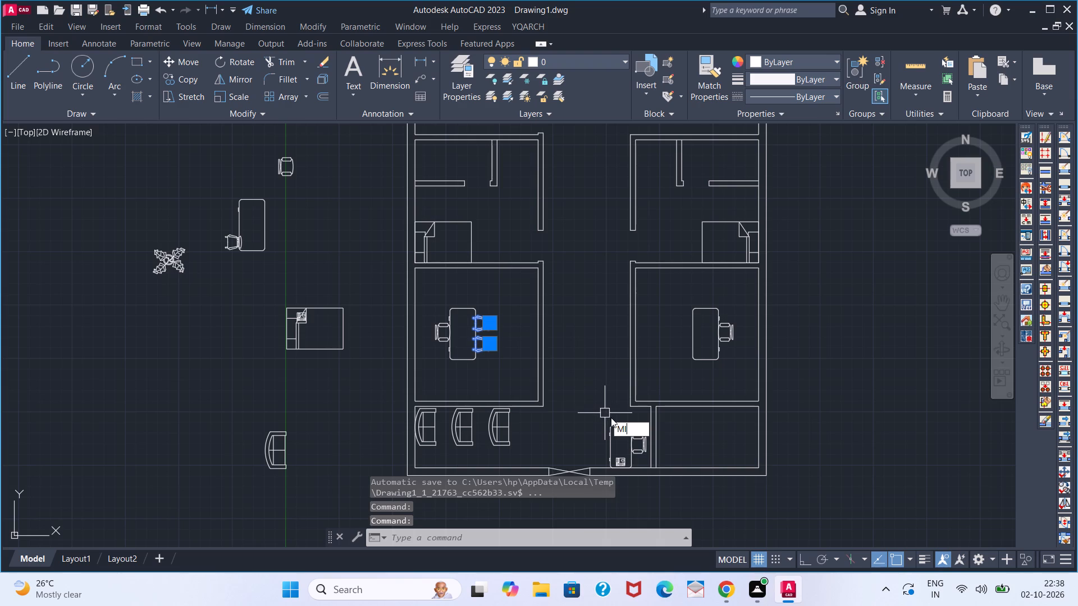
key(Return)
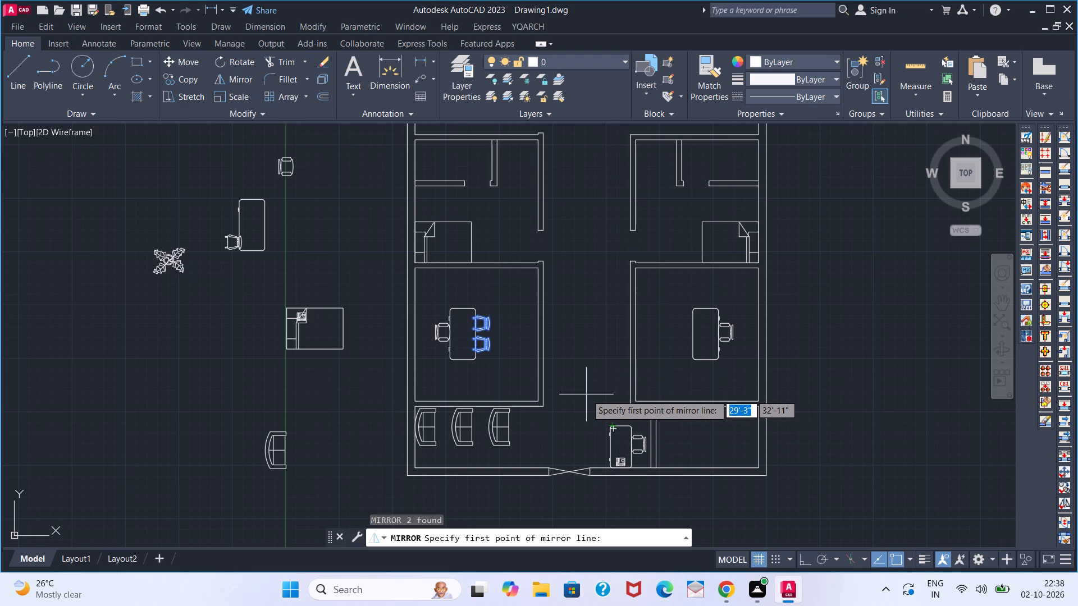
click(586, 394)
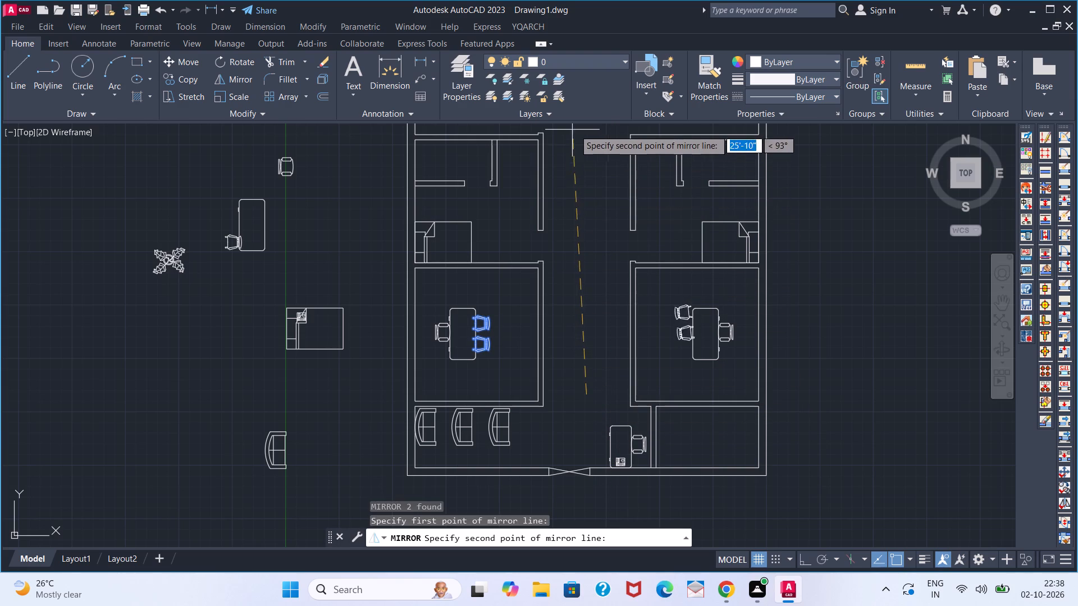
click(809, 556)
click(584, 266)
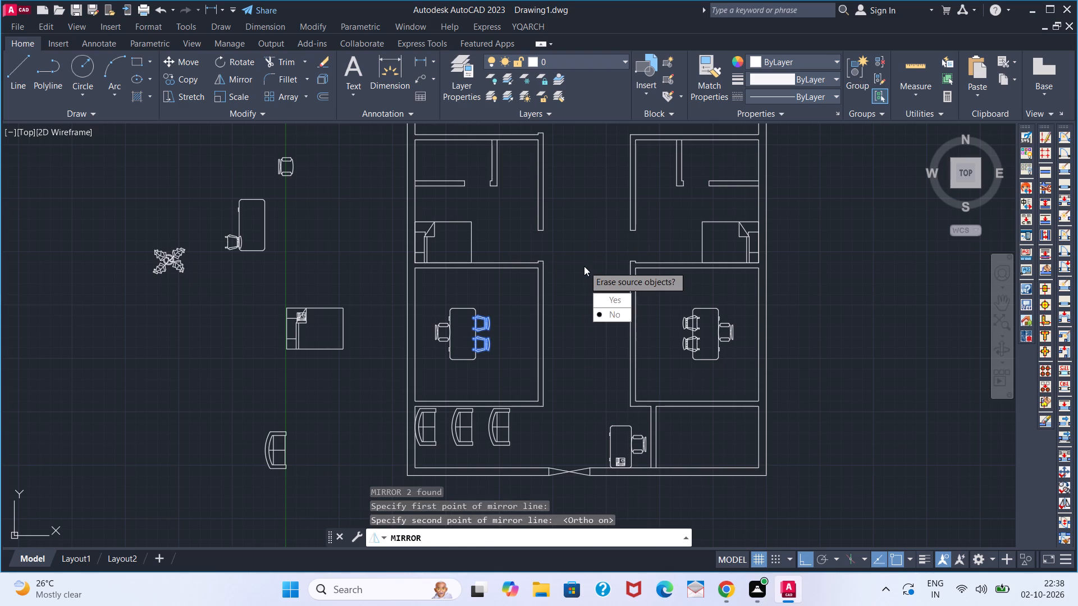
drag(616, 312, 584, 266)
Move the two mirrored small chairs horizontally away from the lower-right room's table so their seat fronts meet its left edge.
scroll(688, 336, up, 2)
click(680, 322)
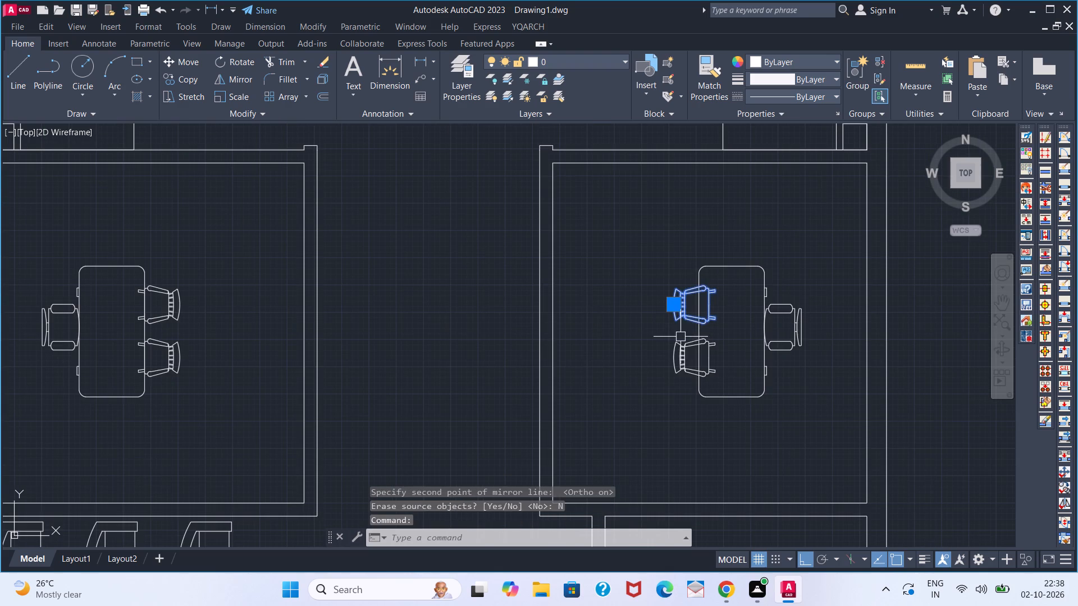
click(679, 360)
key(m)
key(Return)
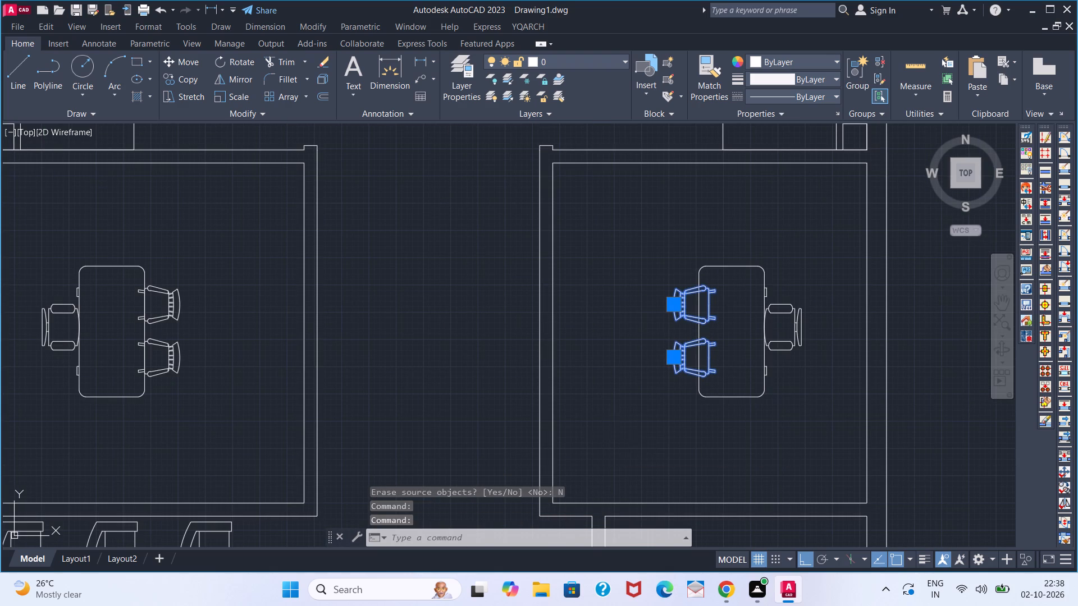
scroll(729, 374, up, 3)
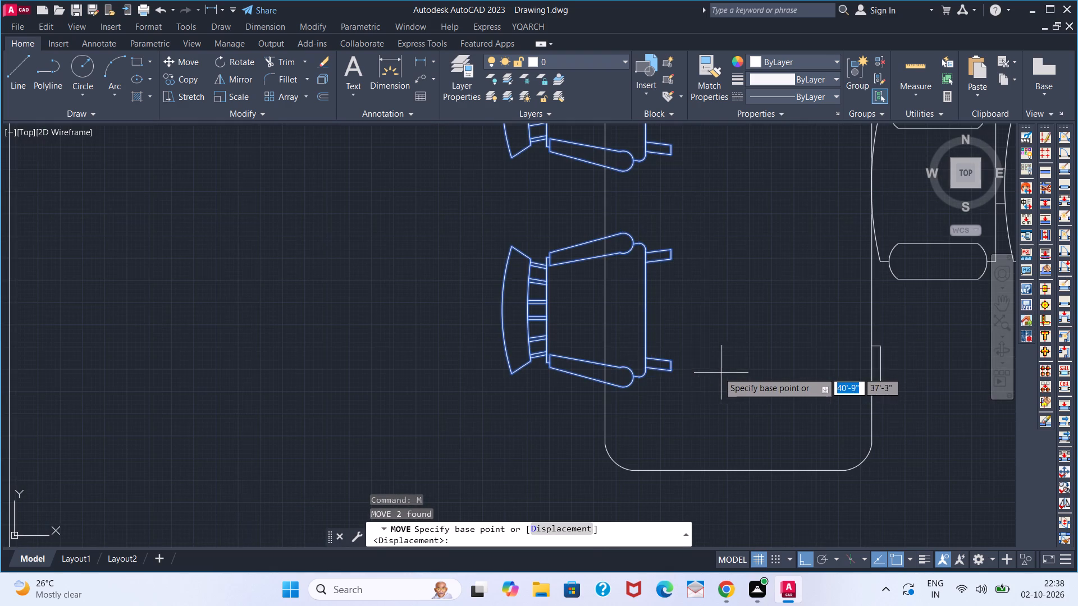
click(641, 321)
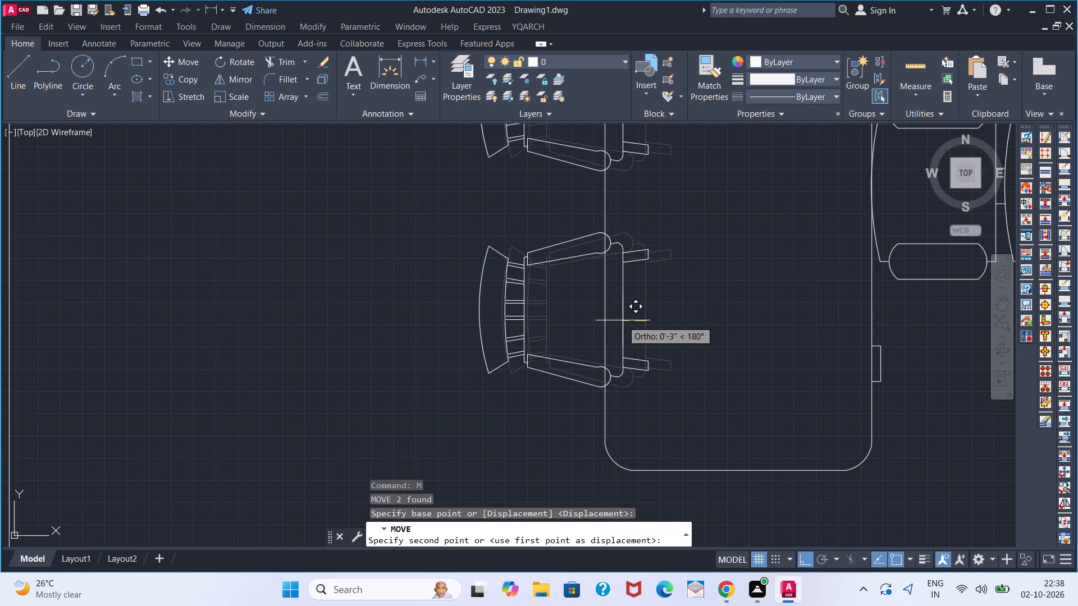
click(604, 320)
key(space)
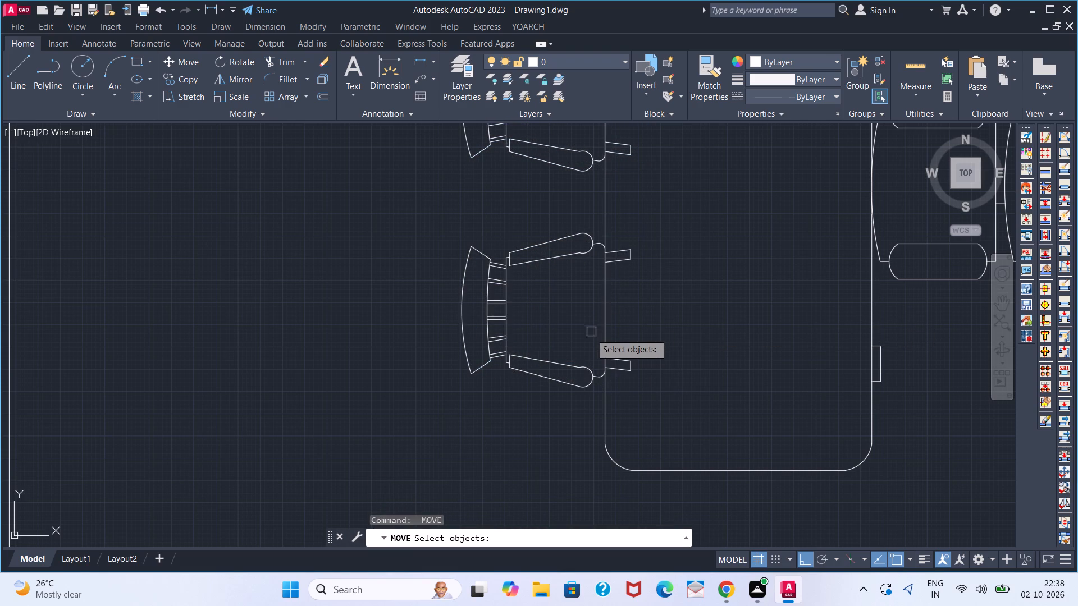
key(grave)
key(grave)
key(Escape)
key(Escape)
Rotate the sofa outside the plan 180 degrees about a point near its upper-right corner so its curved back faces right.
scroll(588, 338, down, 5)
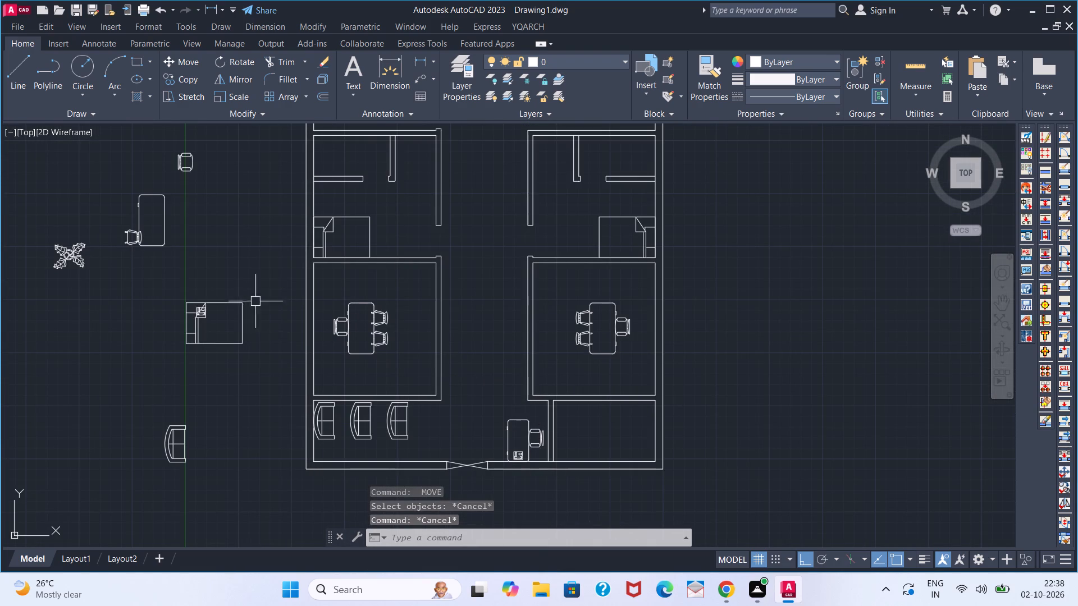
middle_drag(229, 282, 235, 338)
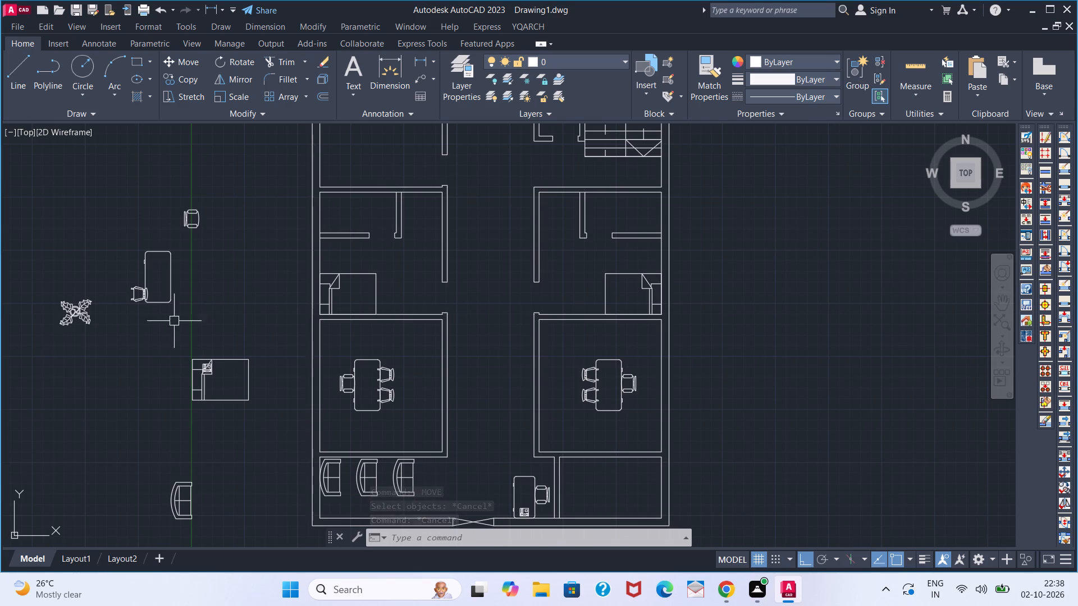
click(194, 487)
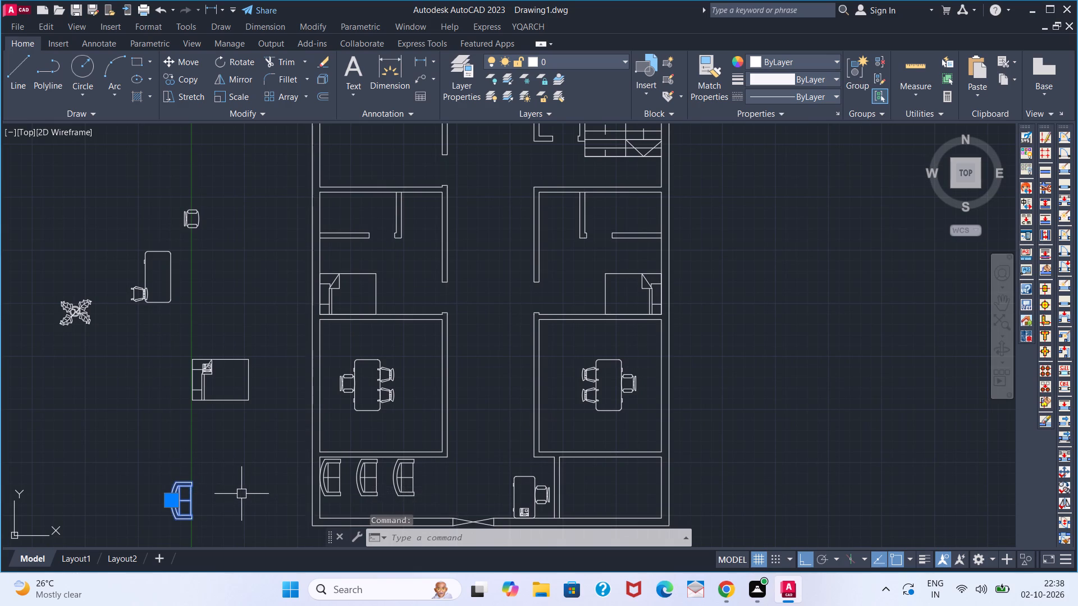
text(RO)
key(Return)
click(202, 475)
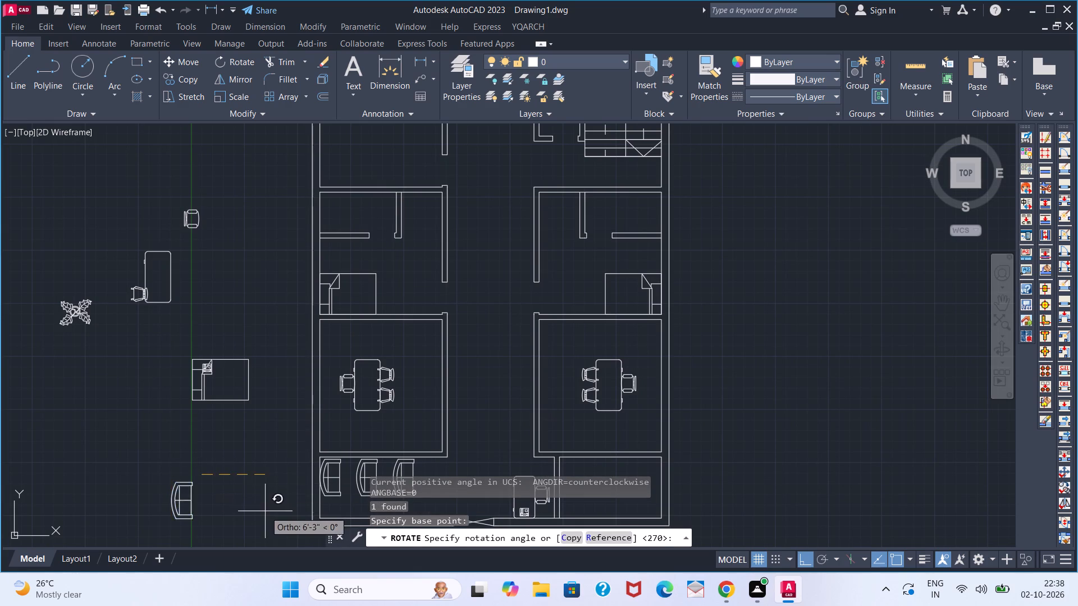
click(126, 535)
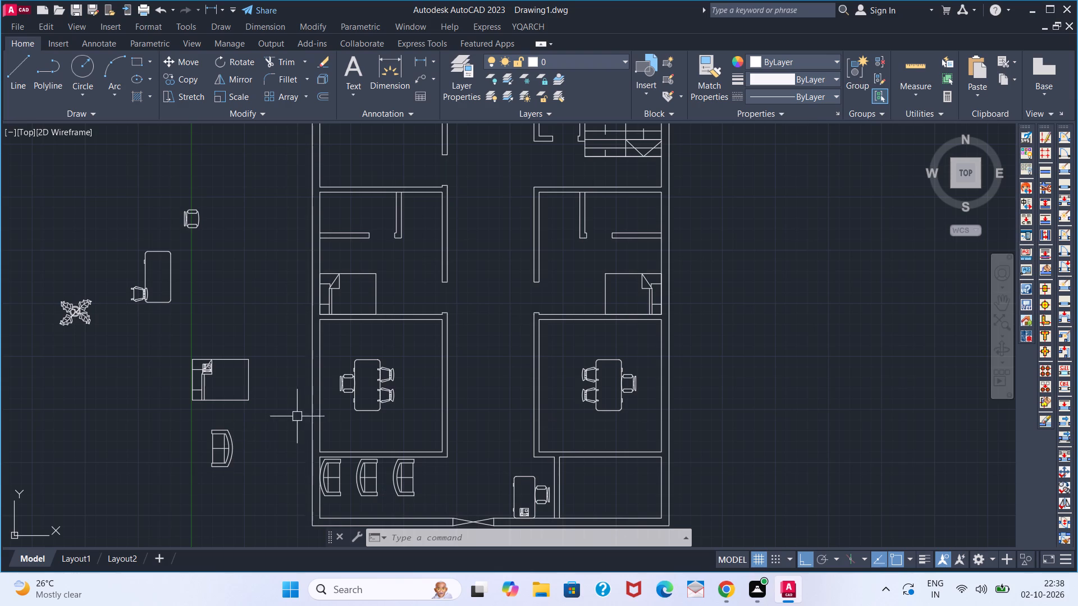
Move the table-and-chair sets of both lower rooms together straight down about 2'-11".
scroll(289, 427, down, 1)
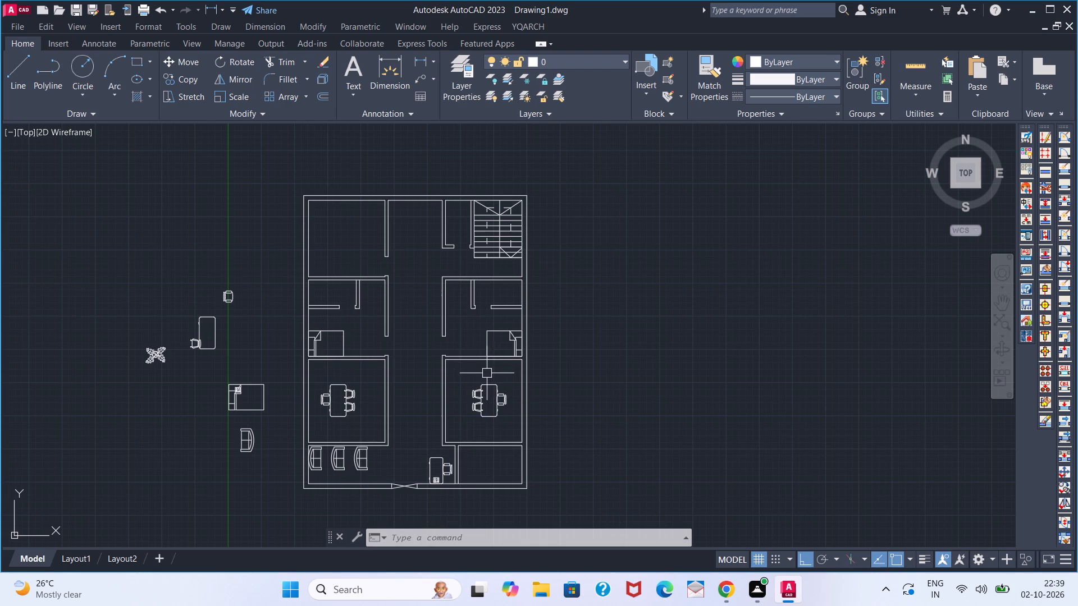
scroll(491, 377, up, 2)
scroll(491, 377, down, 3)
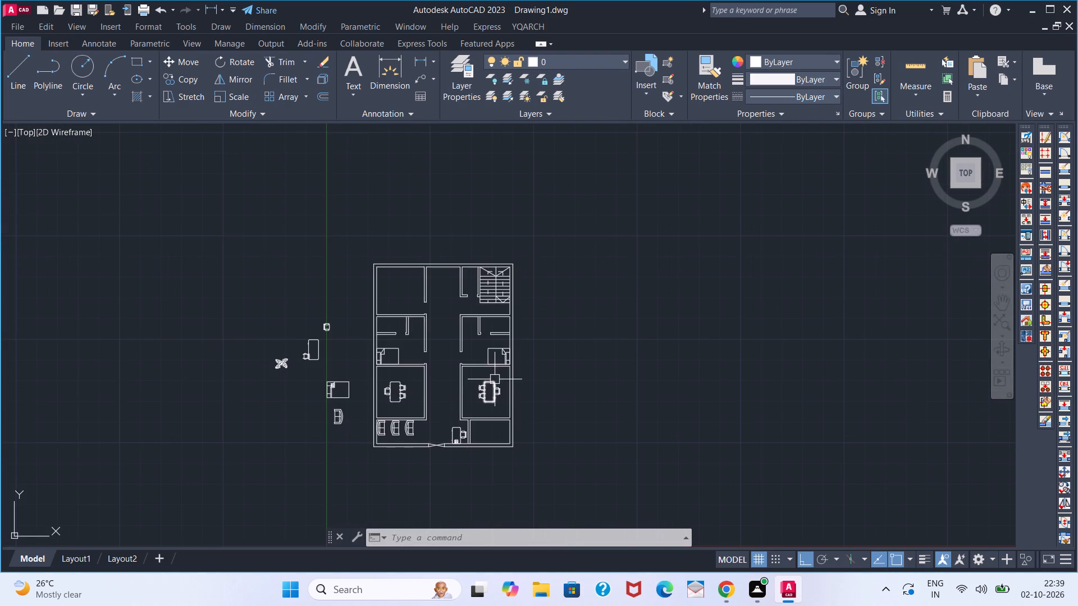
scroll(495, 379, up, 1)
click(504, 374)
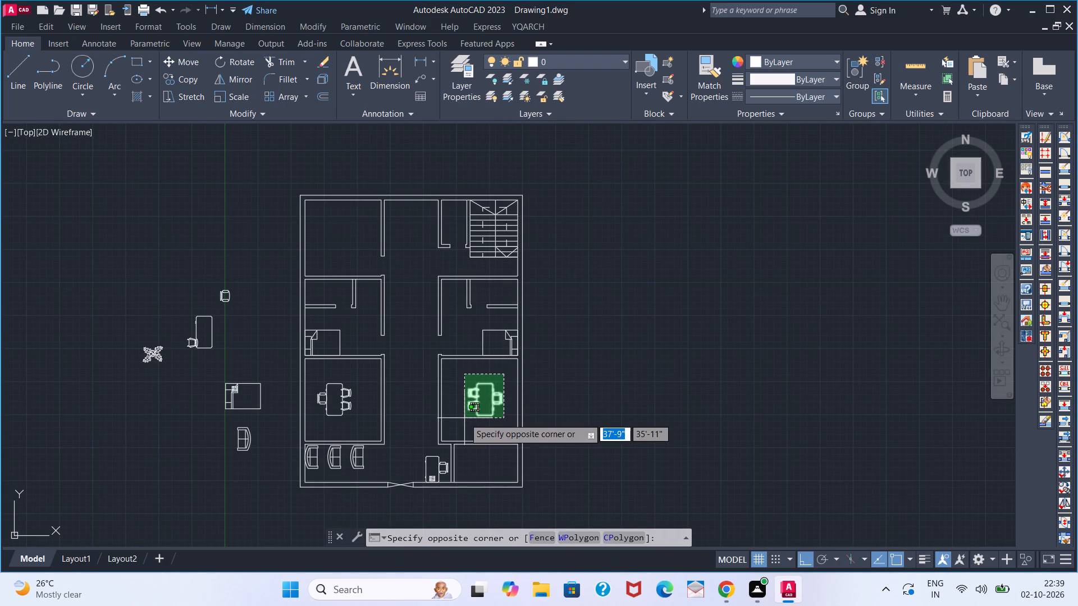
click(464, 418)
drag(360, 374, 352, 380)
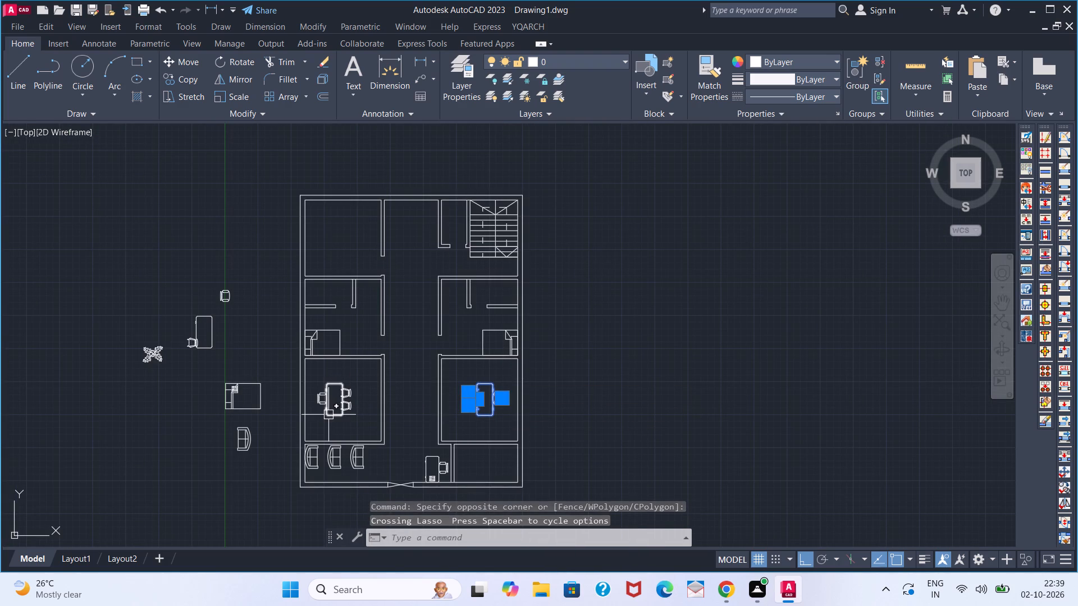
click(362, 374)
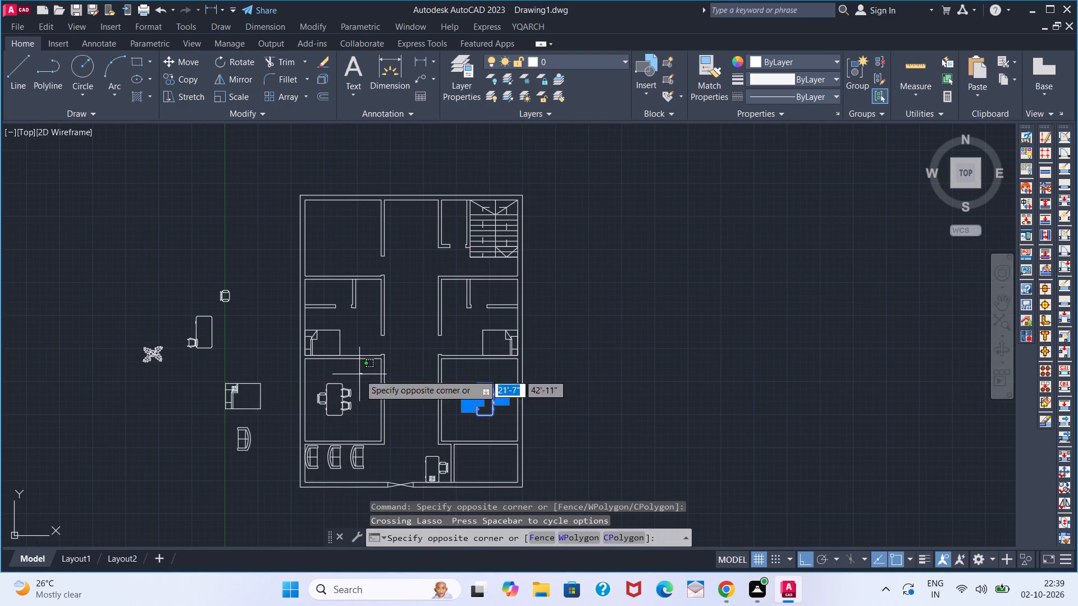
click(318, 430)
key(m)
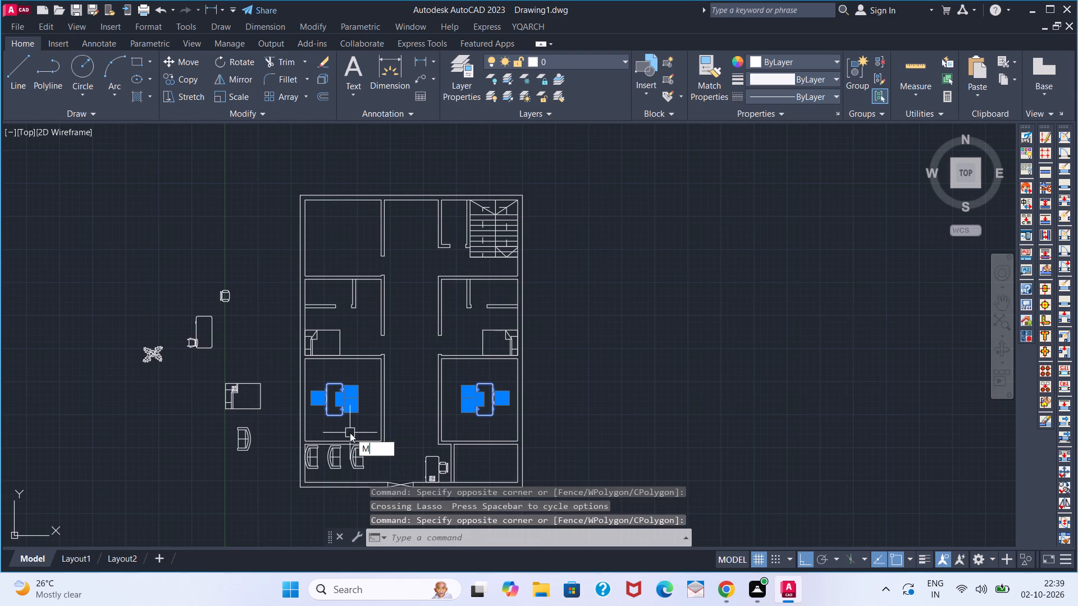
key(Return)
scroll(463, 367, up, 5)
scroll(506, 403, down, 2)
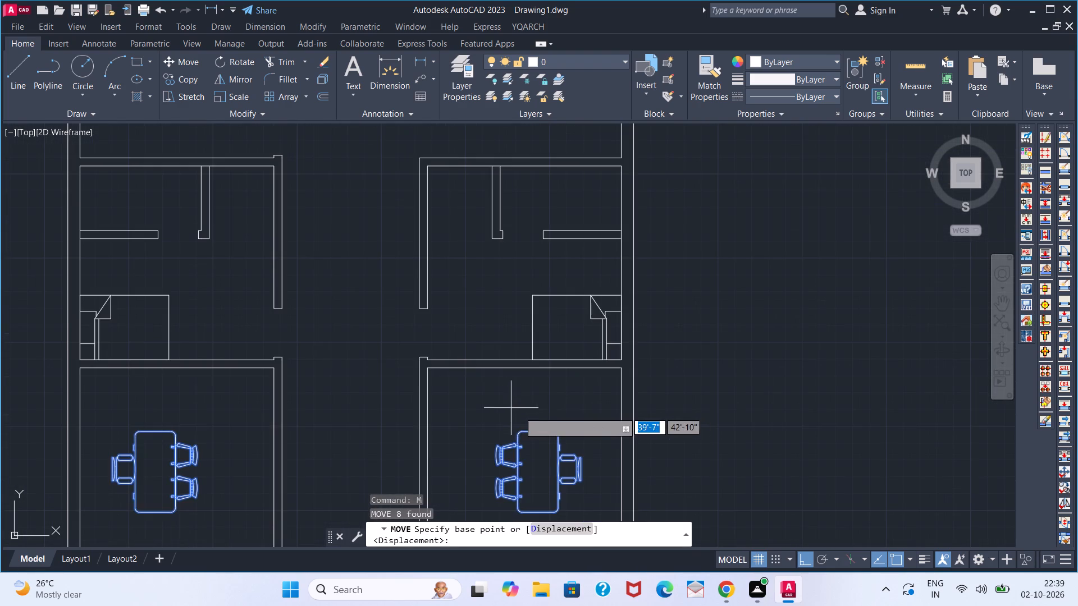
scroll(536, 408, down, 1)
middle_drag(534, 405, 488, 333)
scroll(497, 339, up, 1)
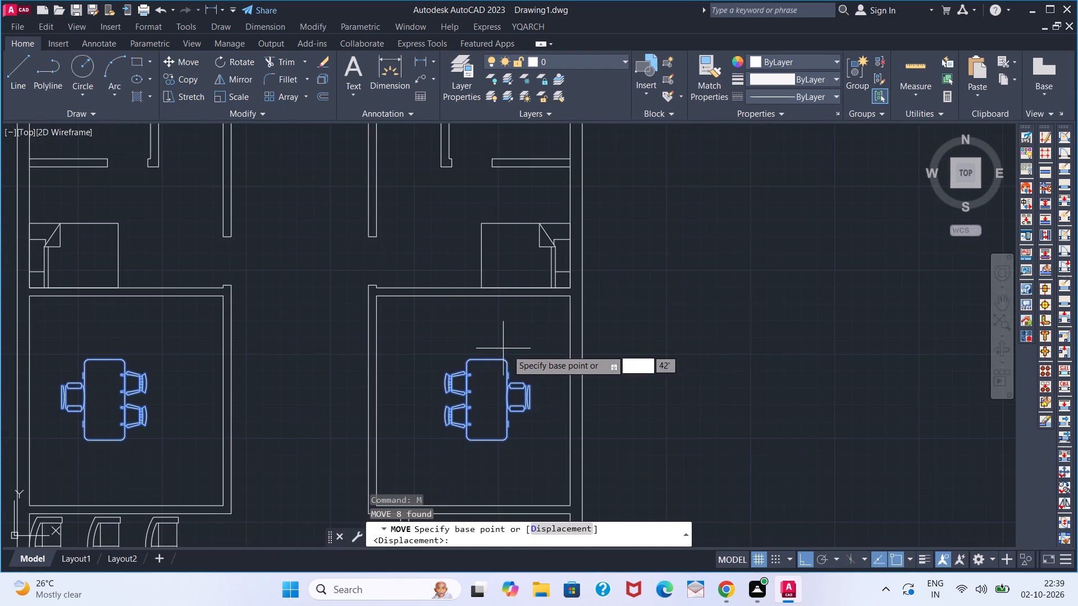
click(512, 352)
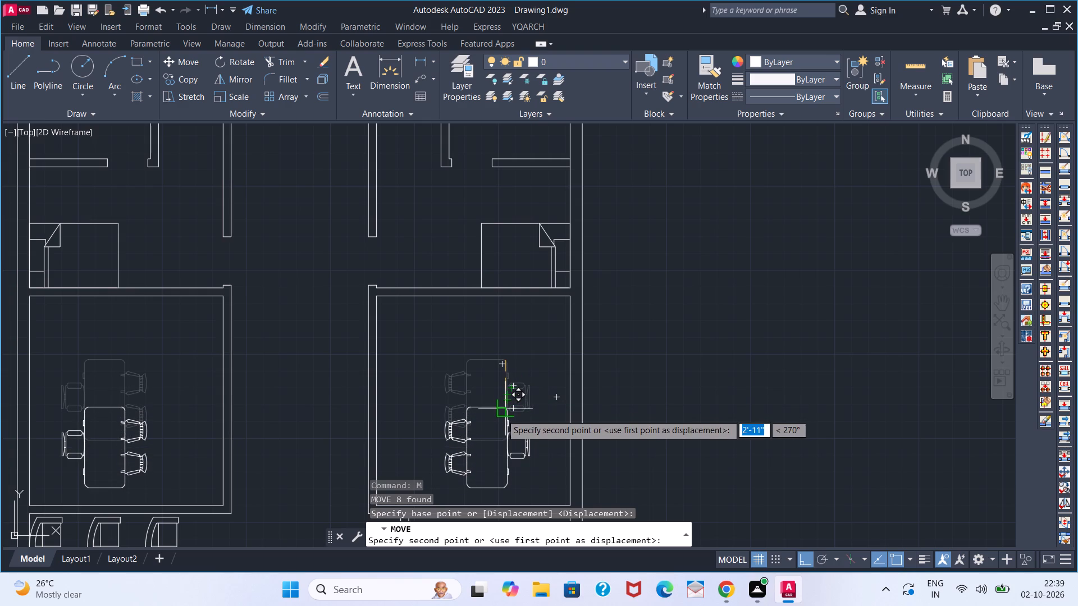
click(501, 415)
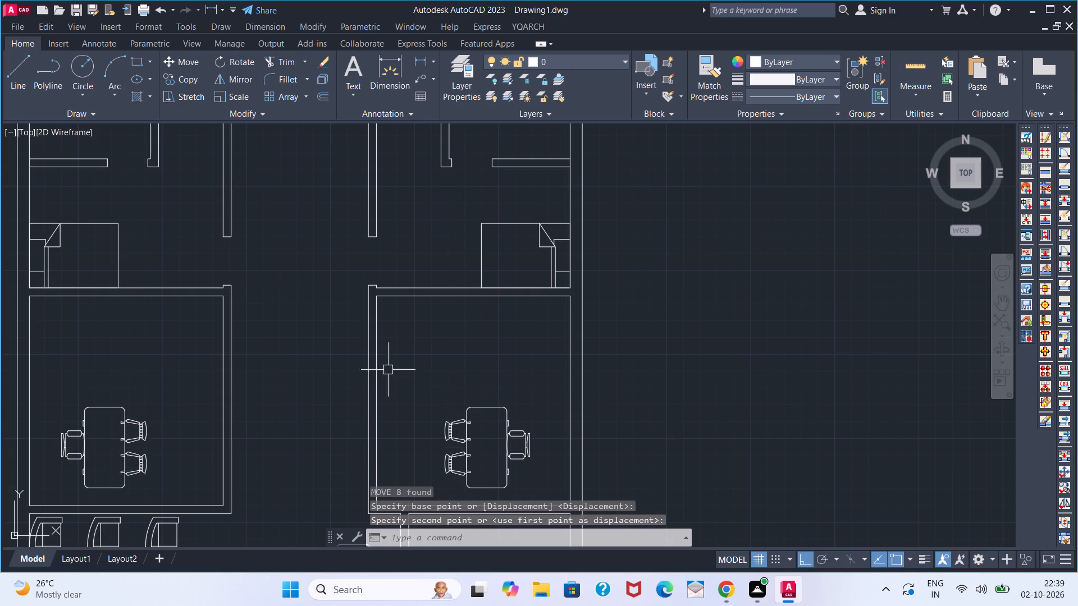
key(space)
key(space)
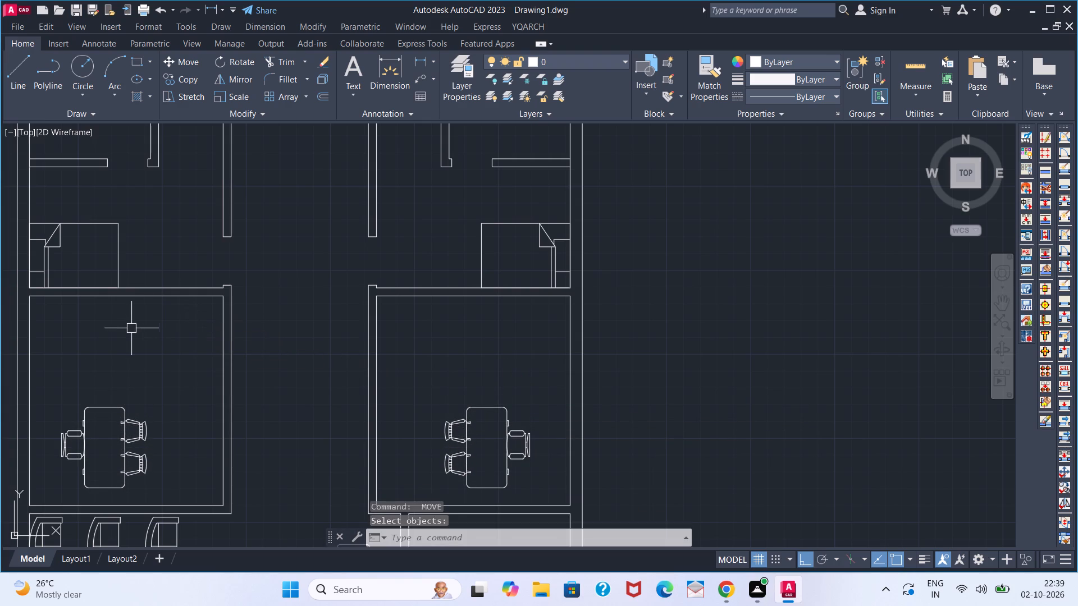
Offset the lower-left room's top inner wall line 4' downward, and offset that new line 6" further down for the partition thickness.
key(o)
key(Return)
key(4)
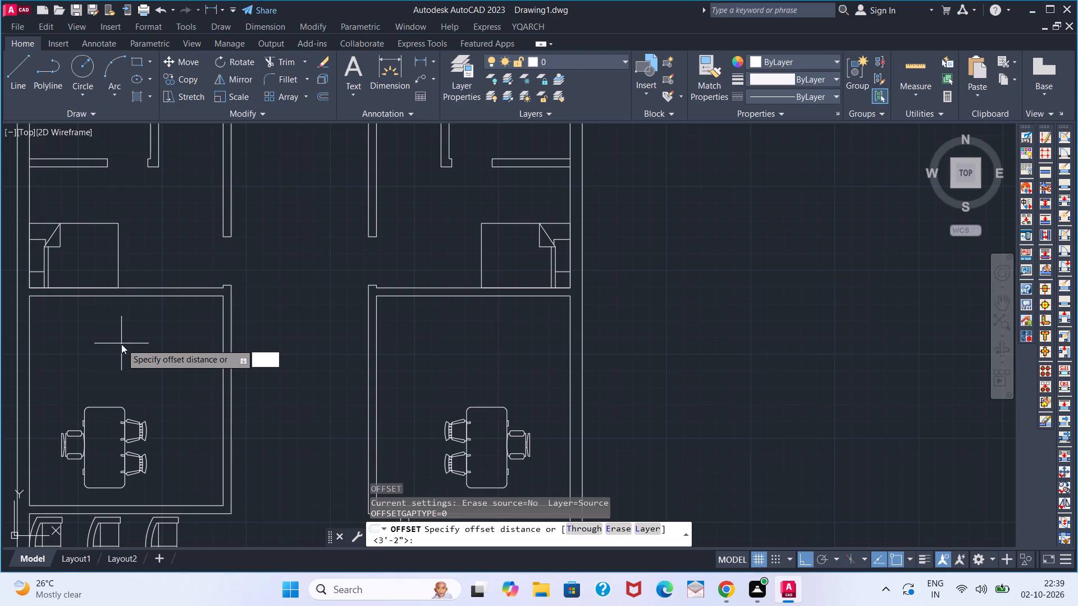
key(apostrophe)
key(Return)
click(136, 300)
click(136, 347)
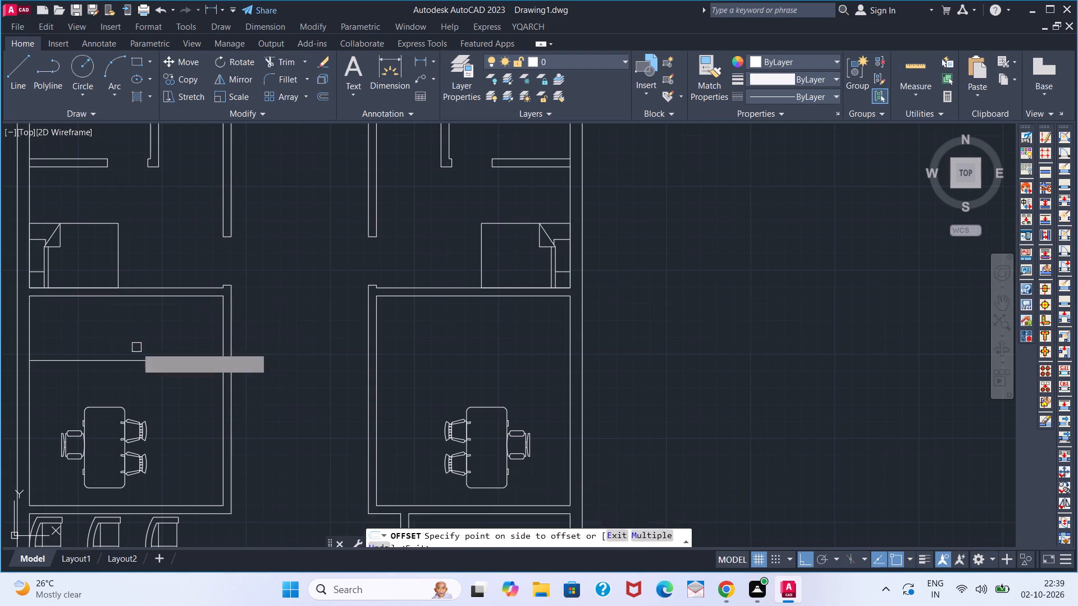
click(163, 364)
key(6)
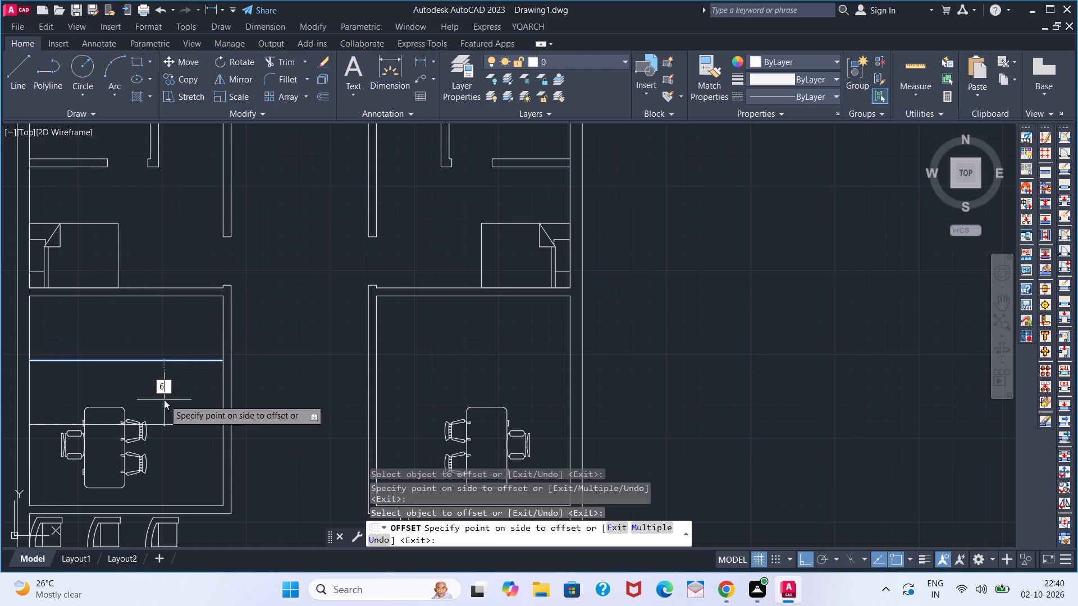
key(Return)
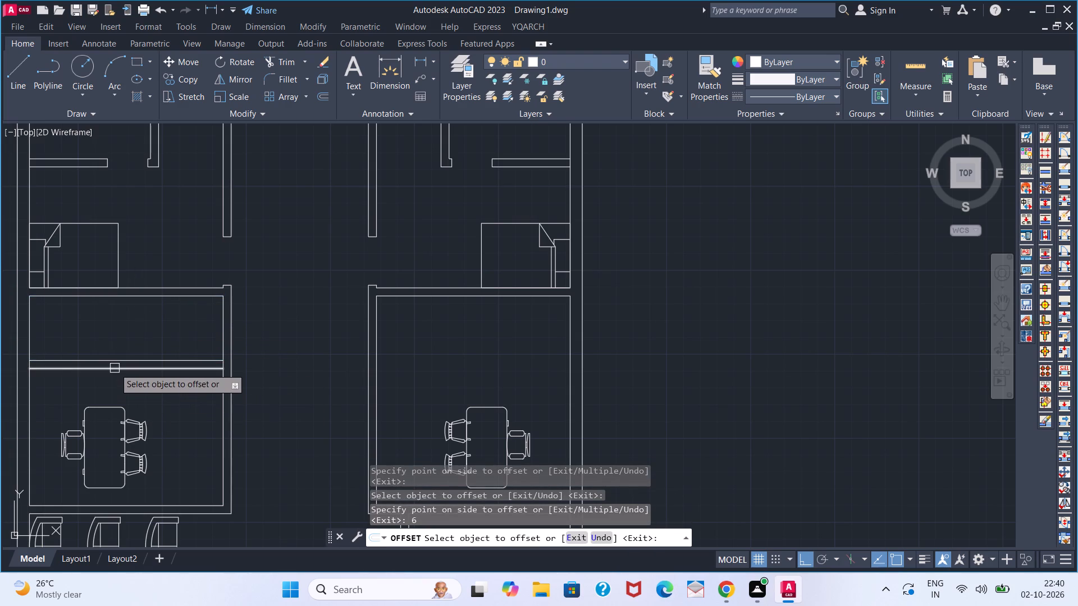
Offset the lower-left room's left inner wall line 4' into the room, and offset that new line another 6" to the right.
click(30, 337)
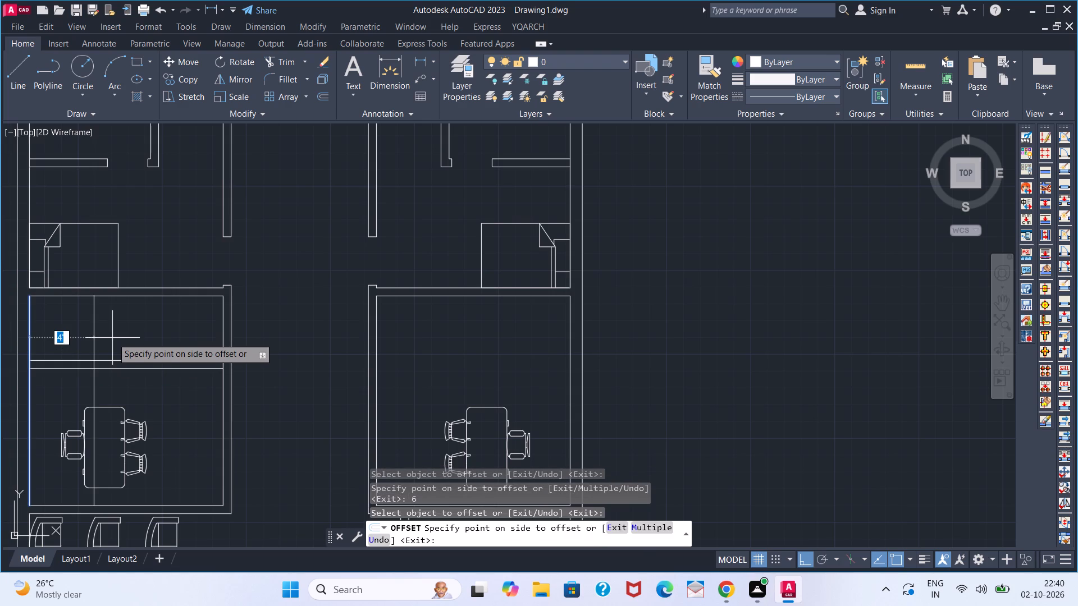
click(113, 338)
click(96, 339)
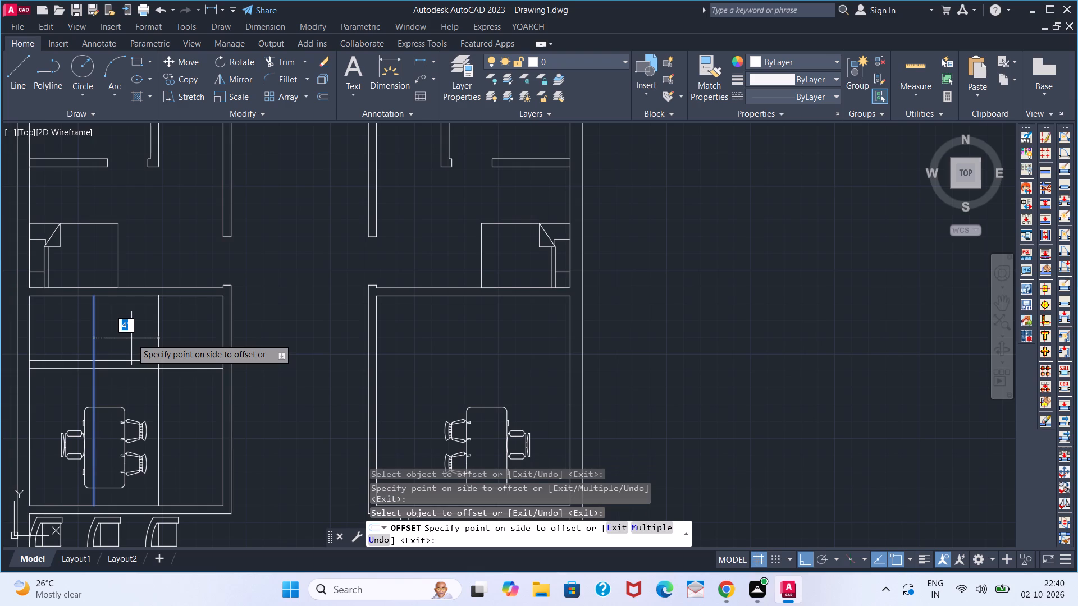
key(6)
key(Return)
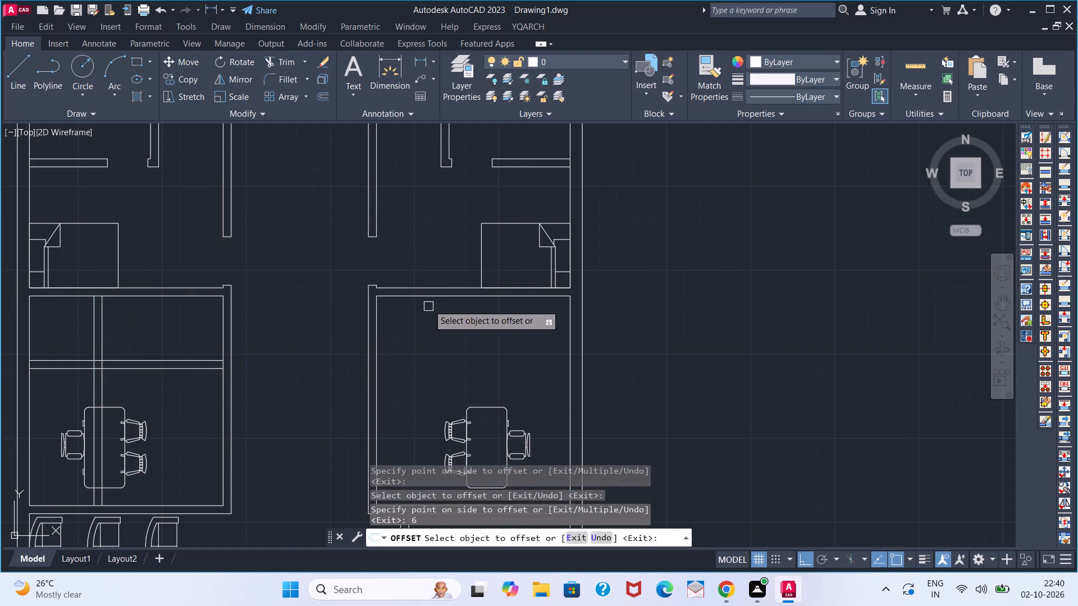
Offset the lower-right room's top inner wall line 4' downward, and offset that new line 6" further down for the partition thickness.
click(431, 299)
click(447, 389)
click(448, 364)
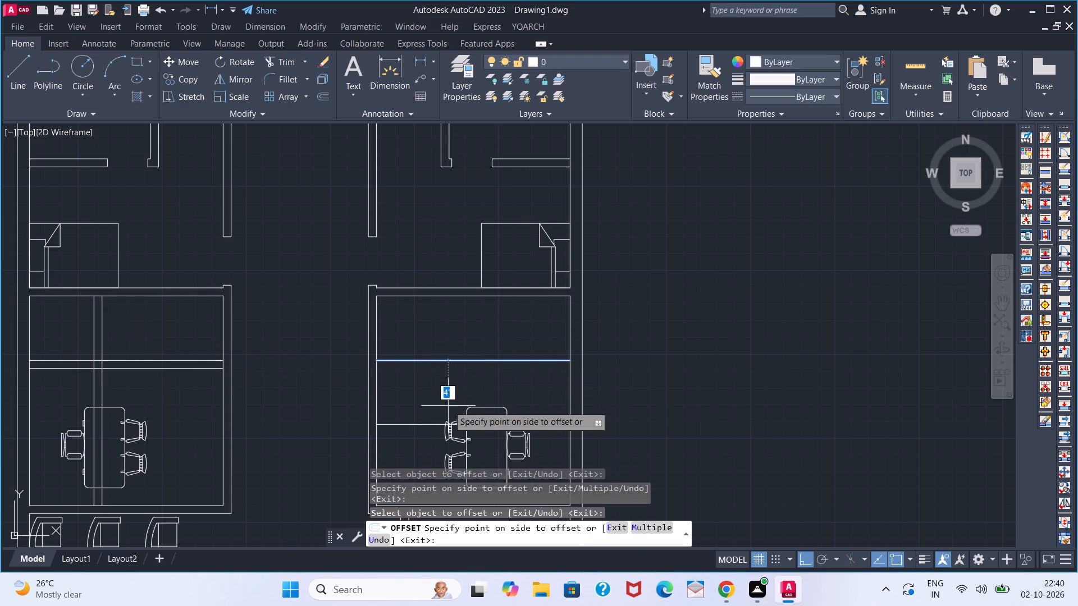
key(6)
key(Return)
Offset the lower-right room's right inner wall line 4' into the room, and offset that new line another 6" to the left.
click(573, 336)
click(486, 348)
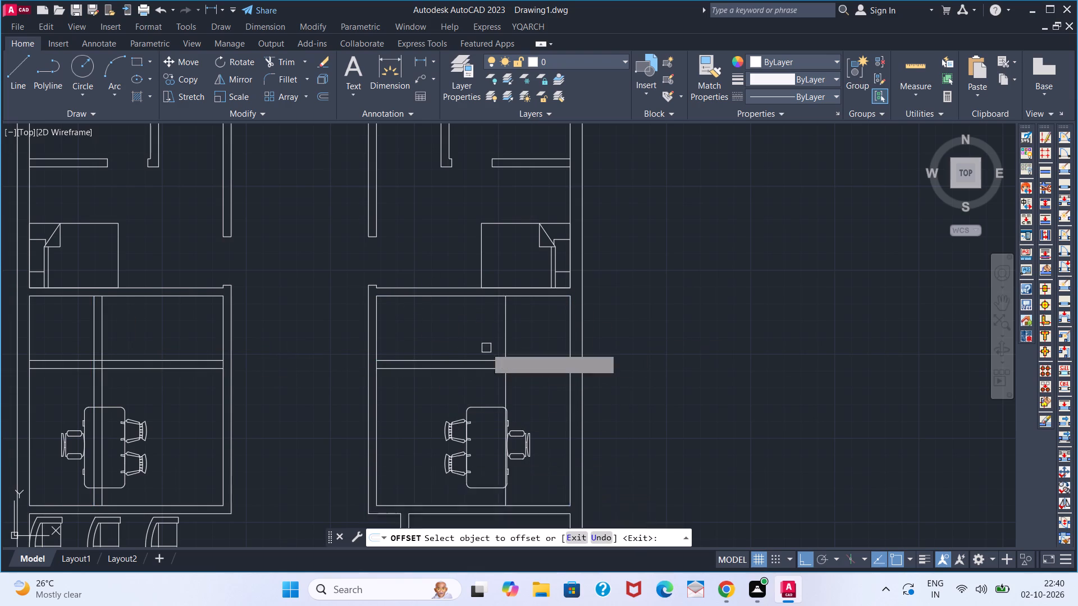
click(501, 347)
click(430, 347)
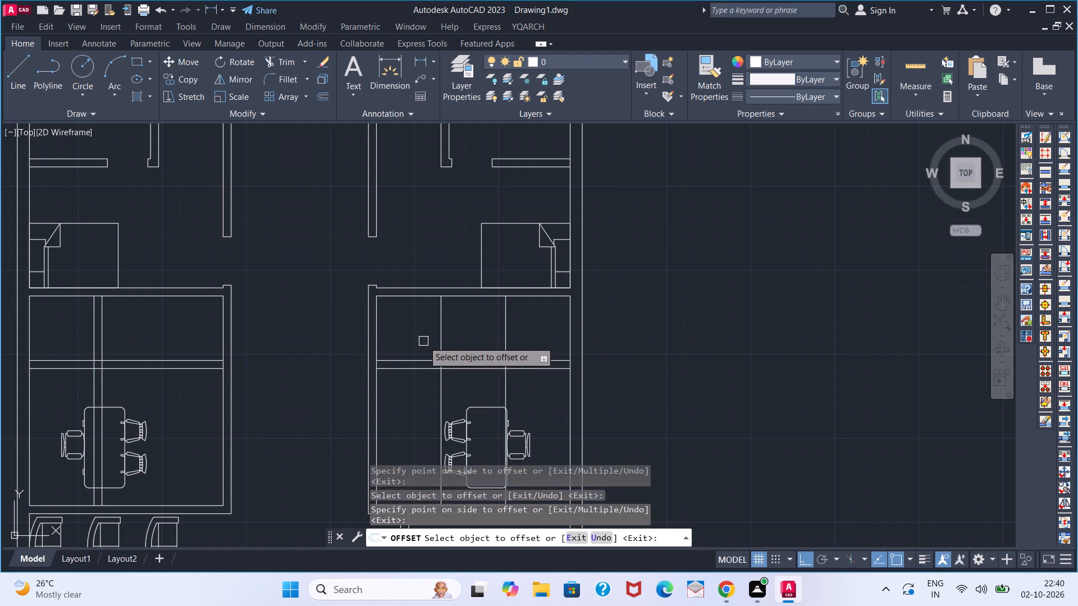
key(ctrl+z)
click(505, 347)
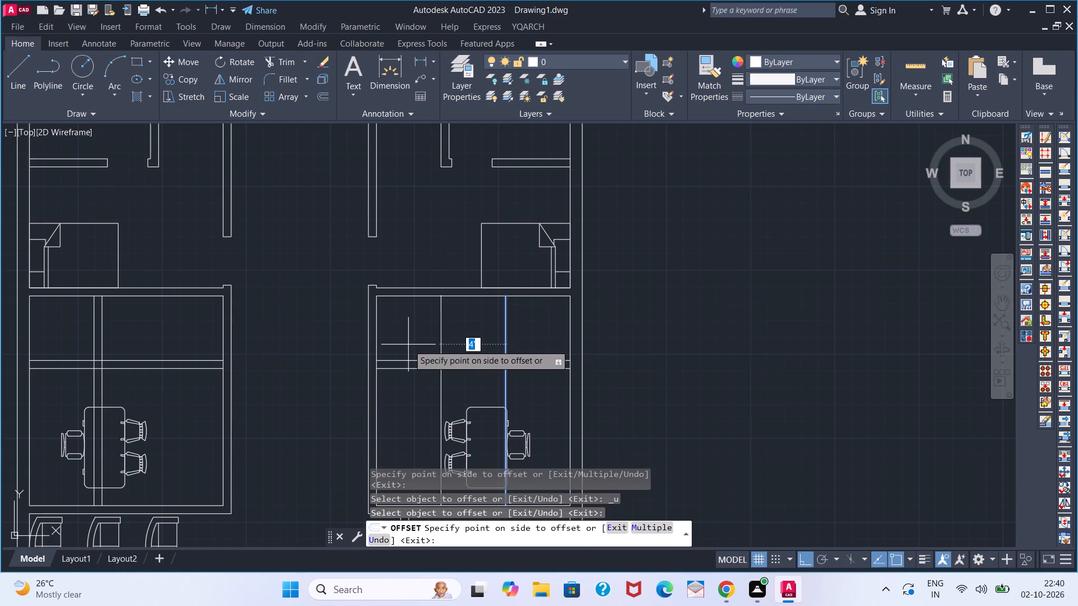
key(6)
key(Return)
key(space)
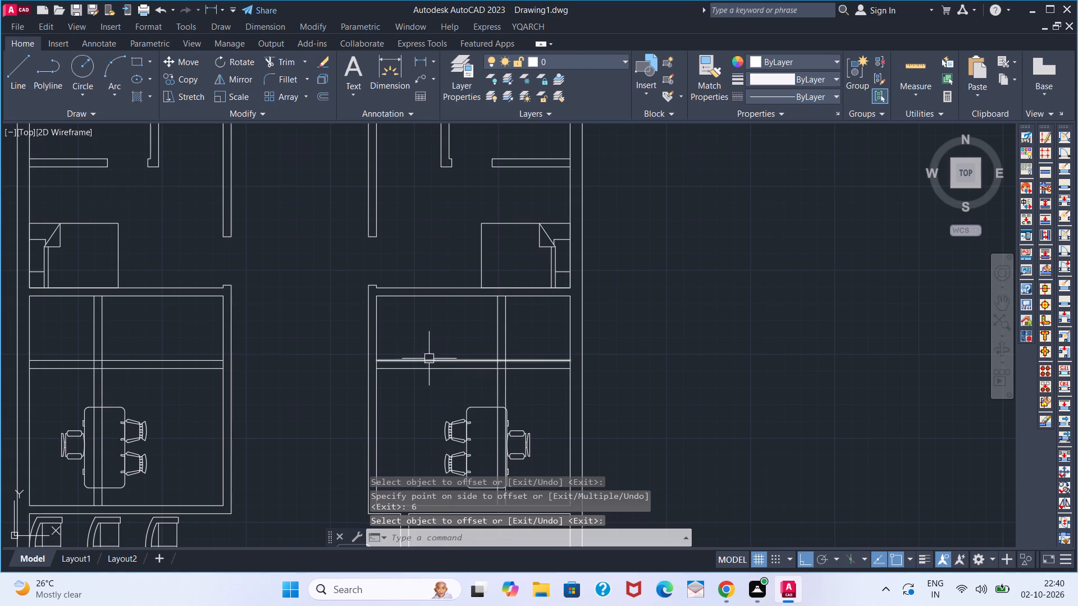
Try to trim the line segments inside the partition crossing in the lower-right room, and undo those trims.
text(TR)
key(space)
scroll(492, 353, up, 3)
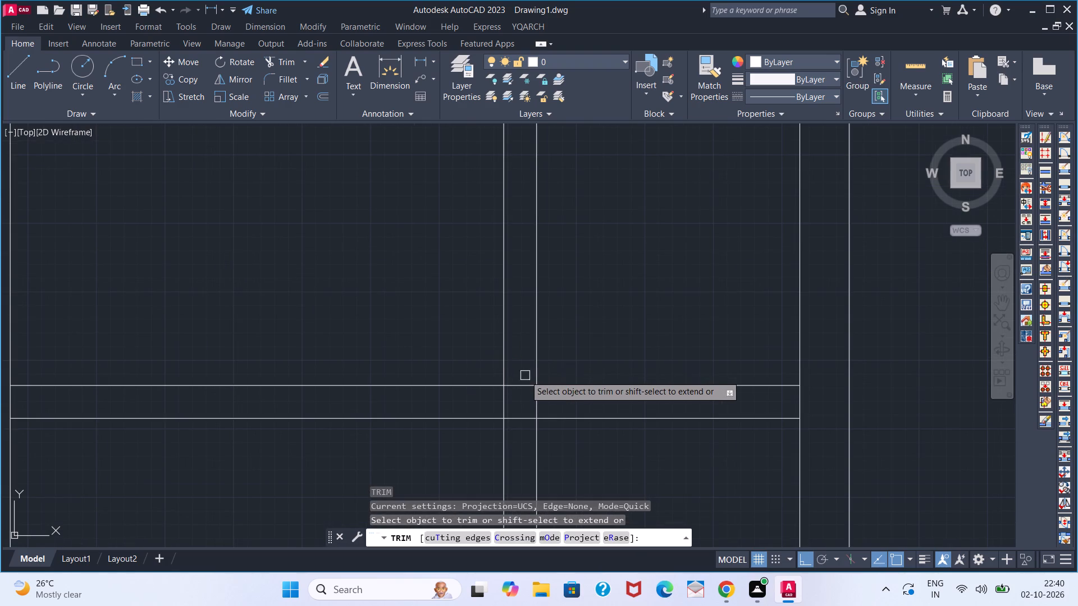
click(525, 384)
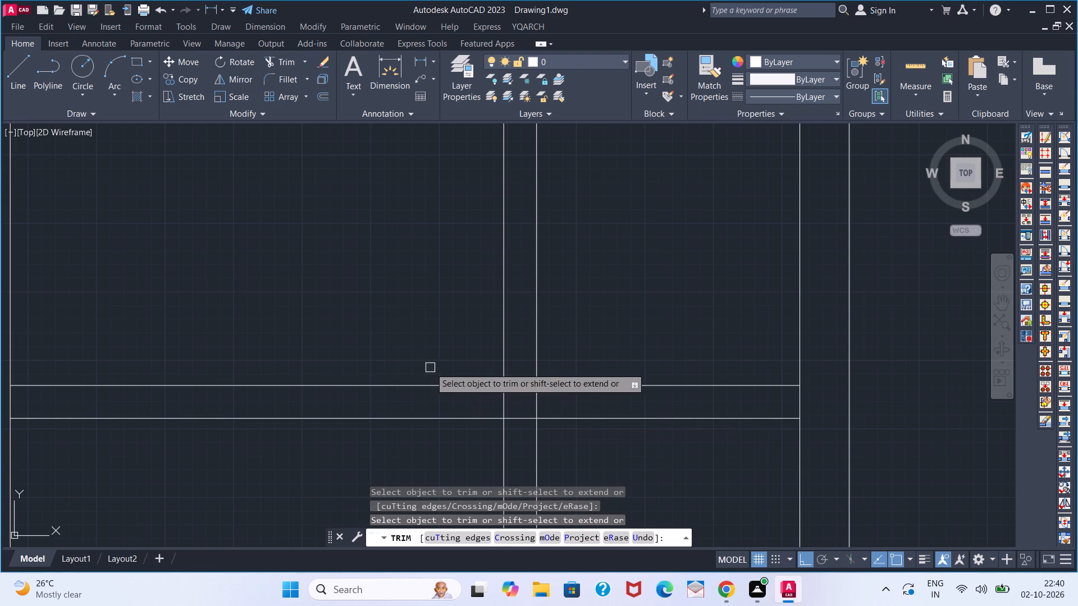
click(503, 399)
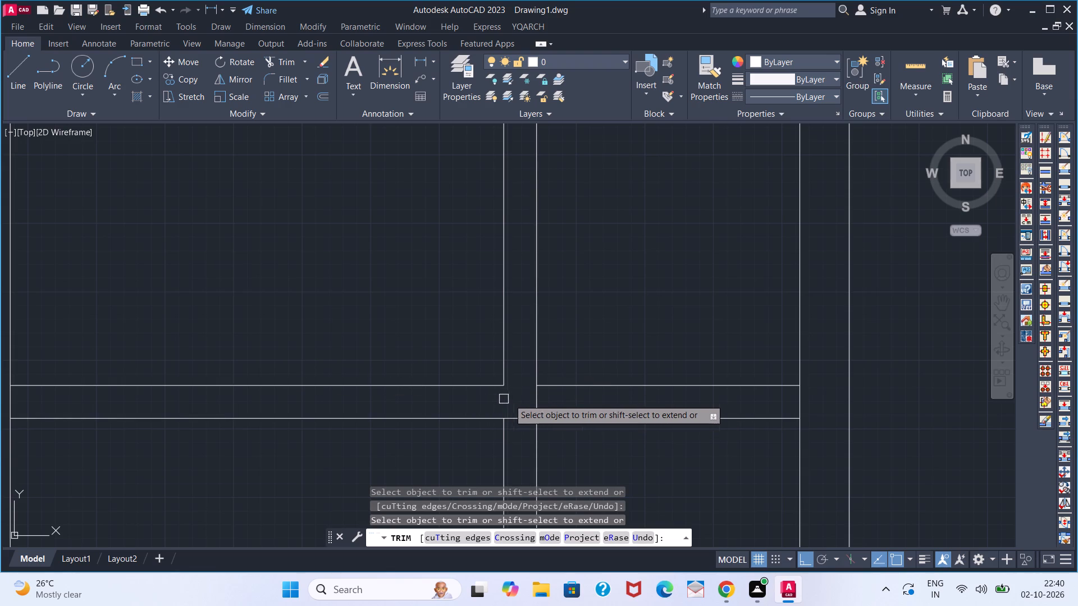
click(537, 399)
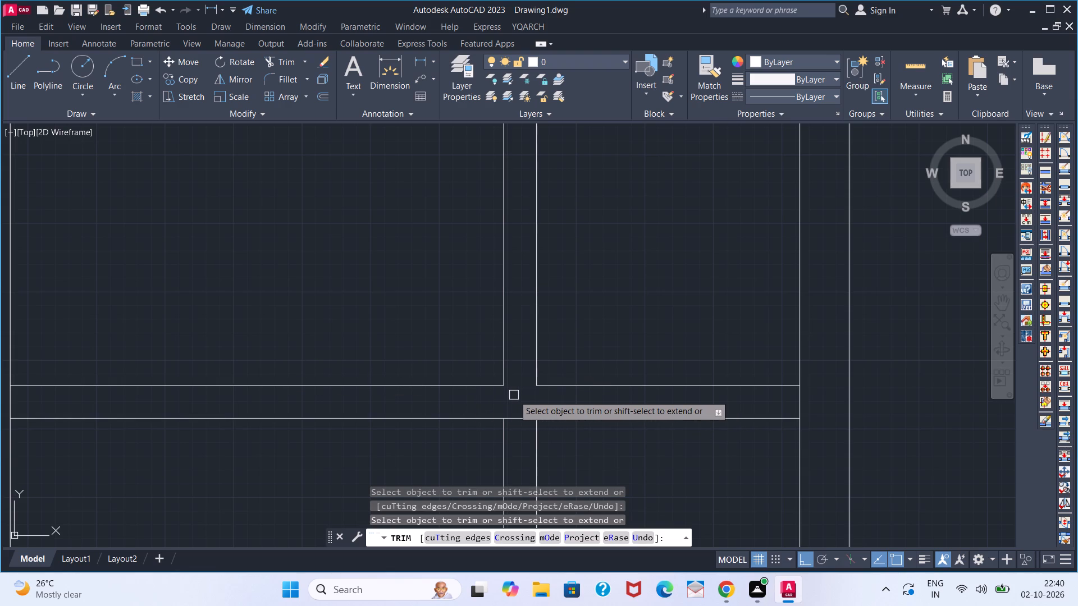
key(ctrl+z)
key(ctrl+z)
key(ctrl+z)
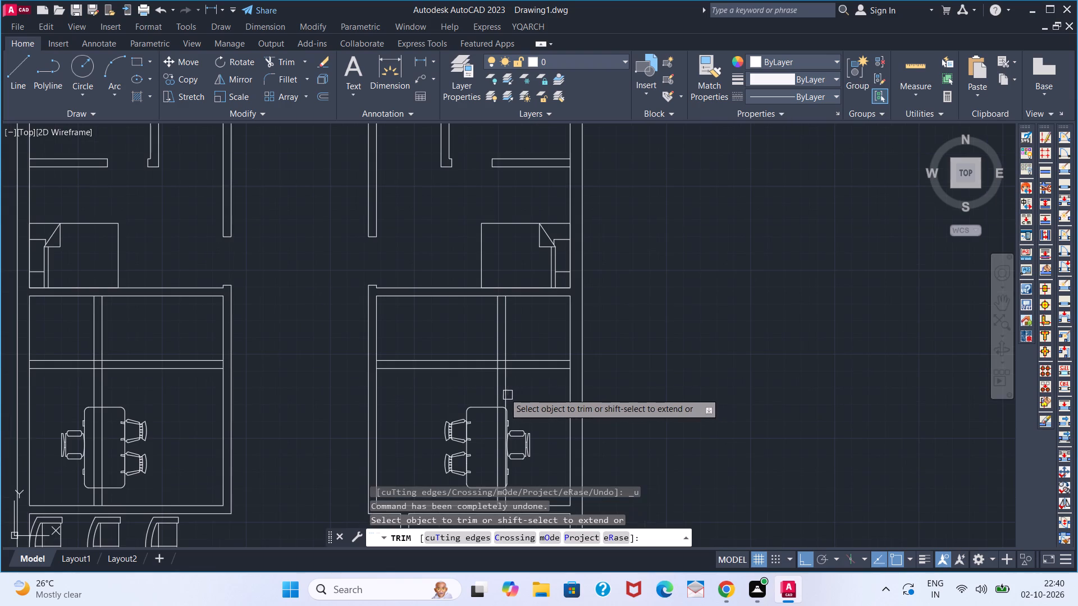
Trim the lower-right room's partition lines where they run left of and below the upper-right corner enclosure.
key(space)
key(space)
drag(466, 346, 455, 360)
click(409, 389)
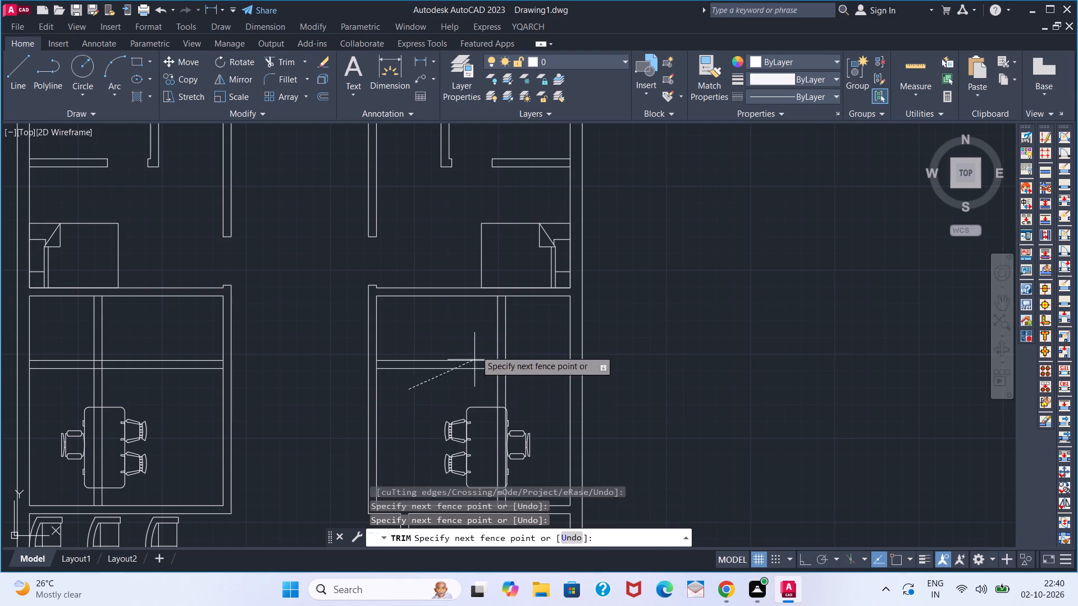
click(476, 350)
click(502, 388)
click(505, 385)
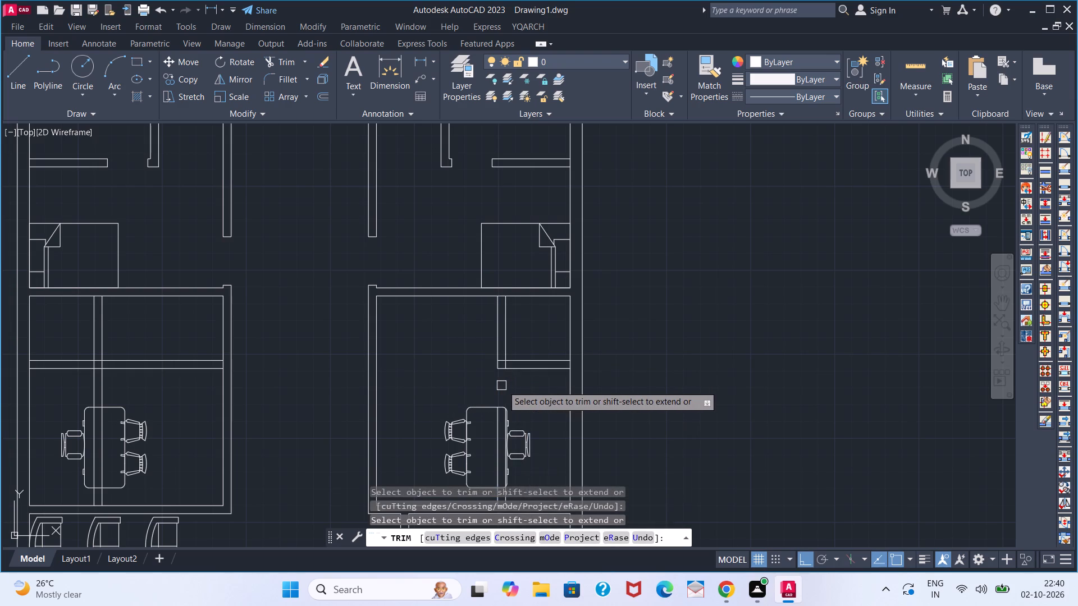
Trim the two overlapping line ends inside the partition corner of the lower-right room's enclosure.
key(space)
key(space)
scroll(501, 366, up, 3)
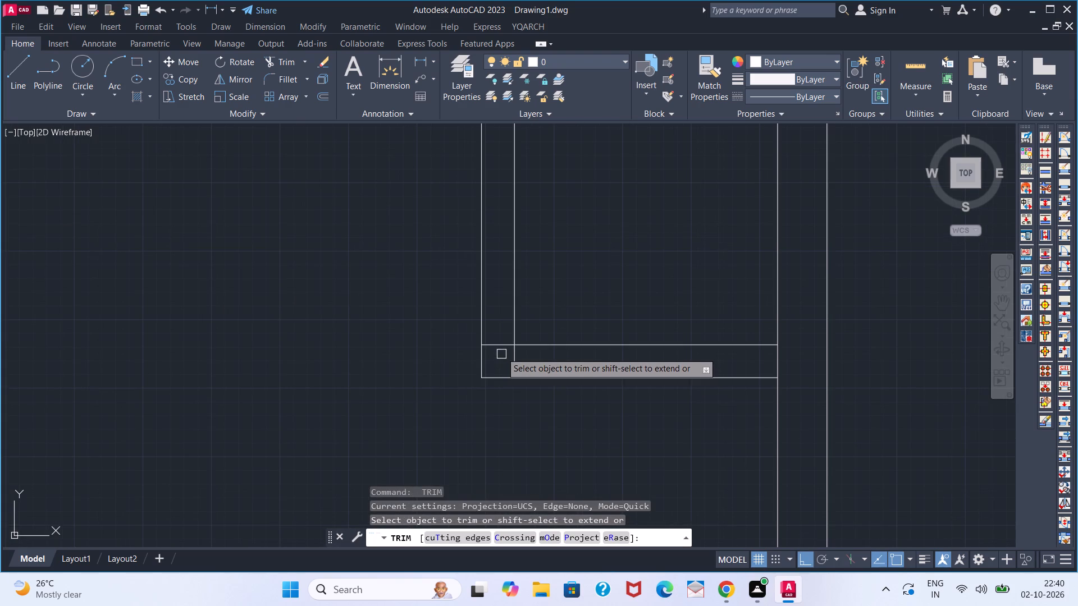
click(501, 345)
click(513, 357)
key(space)
Erase the two leftover vertical partition line pieces running through the lower-right room's table.
scroll(511, 360, down, 3)
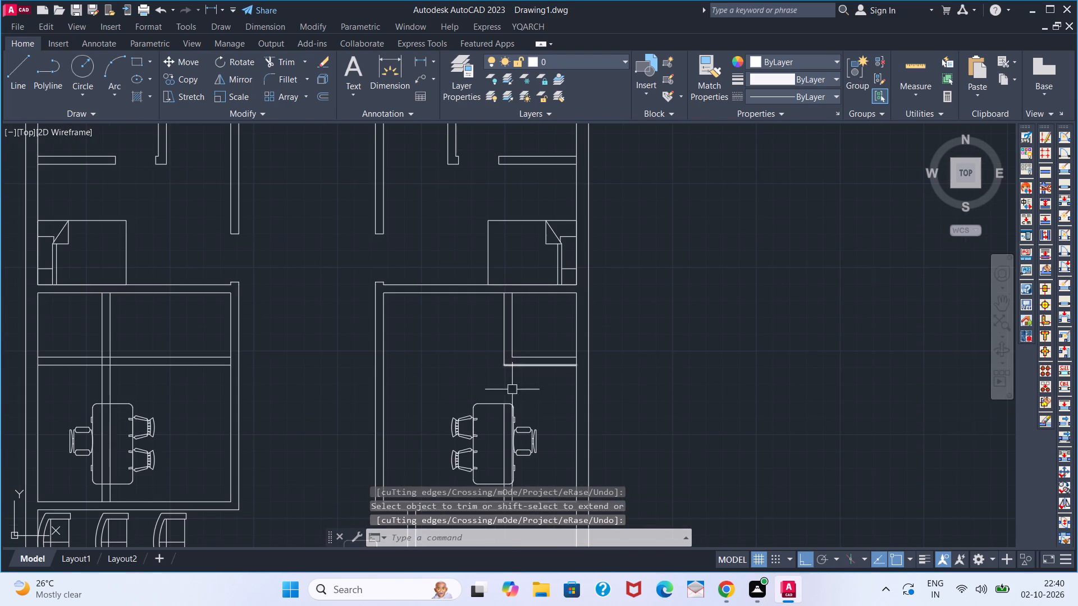
click(502, 422)
key(Delete)
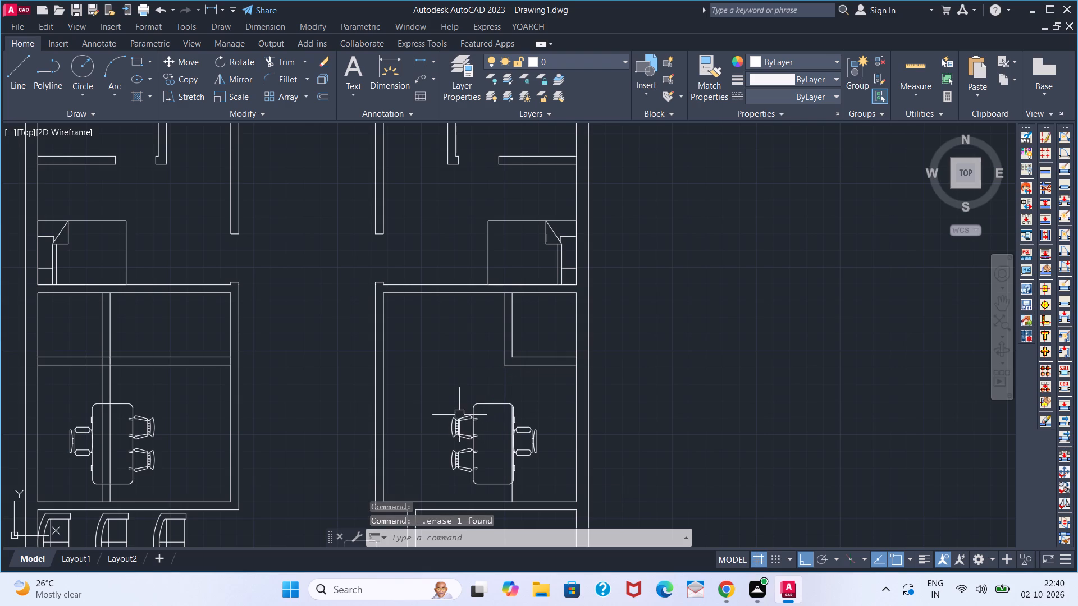
click(513, 496)
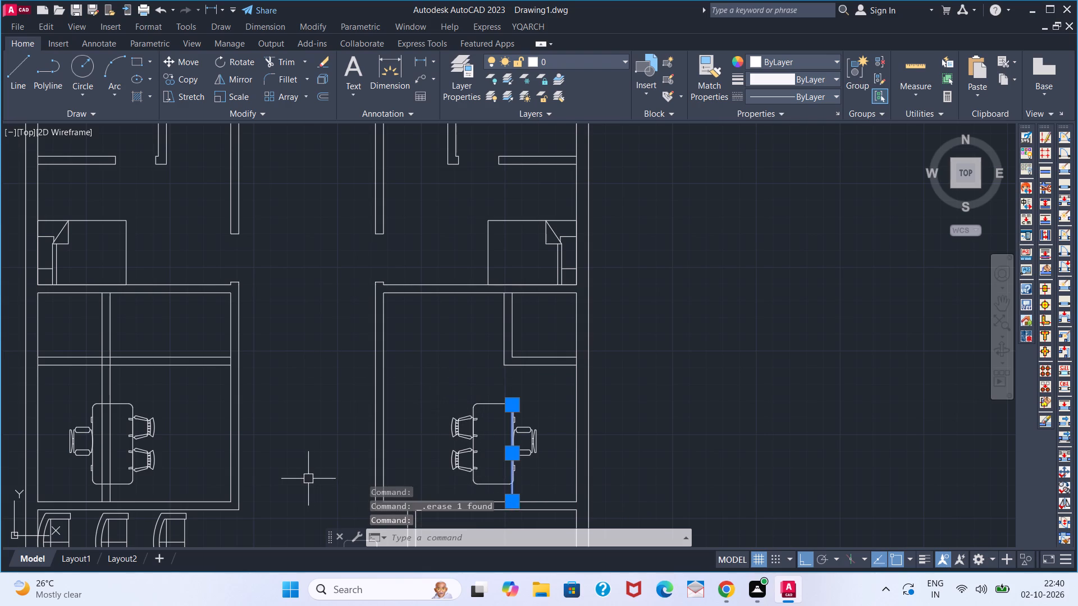
key(Delete)
Trim the lower-left room's partition lines where they run right of and below the upper-left corner enclosure.
text(TR)
key(space)
click(151, 350)
click(128, 386)
click(127, 383)
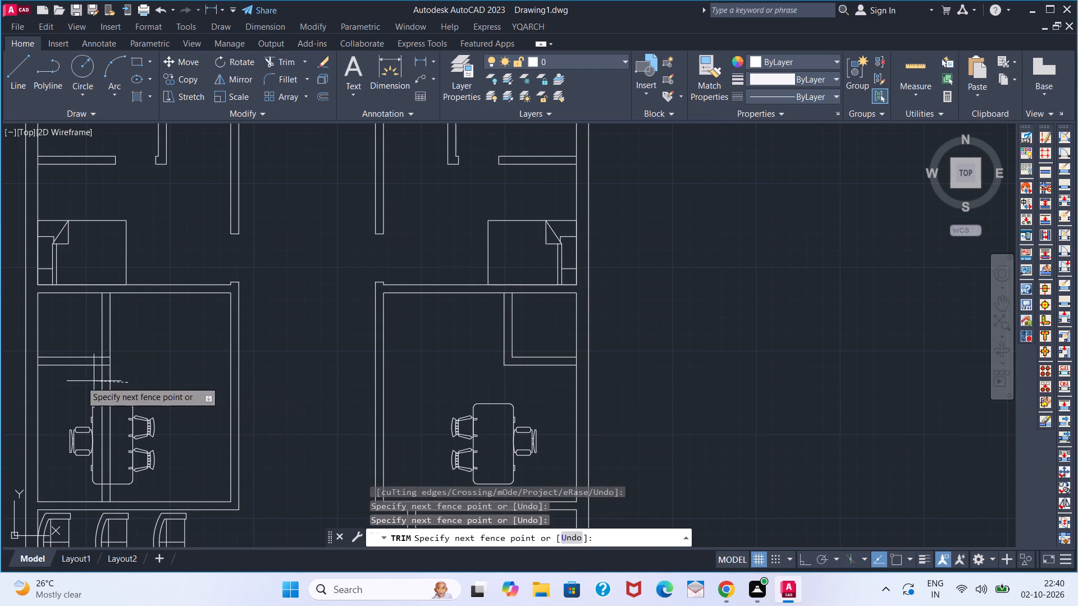
click(81, 381)
key(space)
Erase the two leftover vertical partition line pieces crossing the lower-left room's table.
click(120, 428)
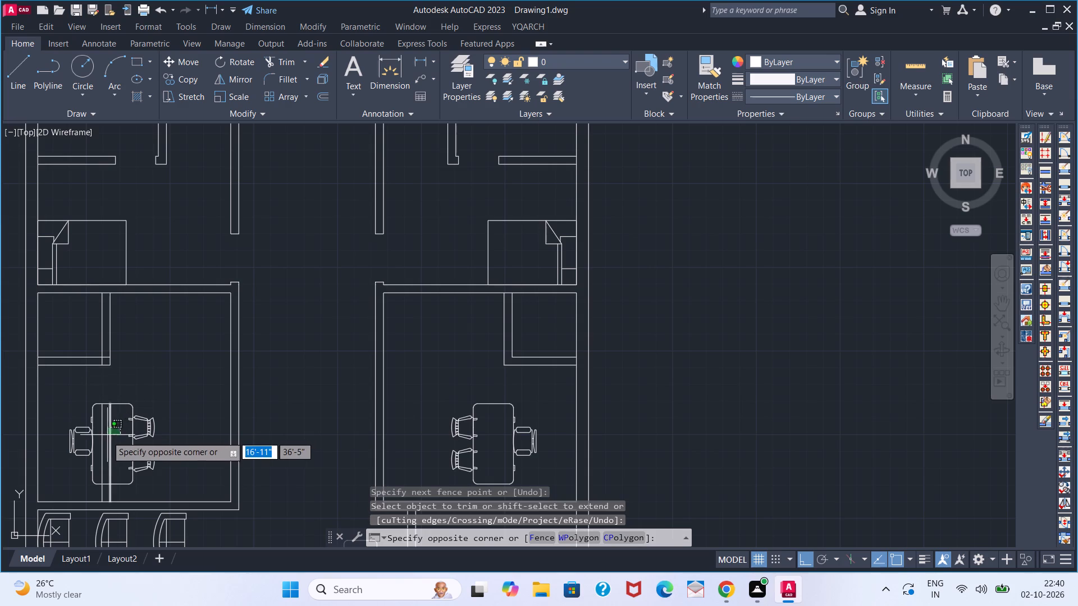
click(98, 440)
key(Delete)
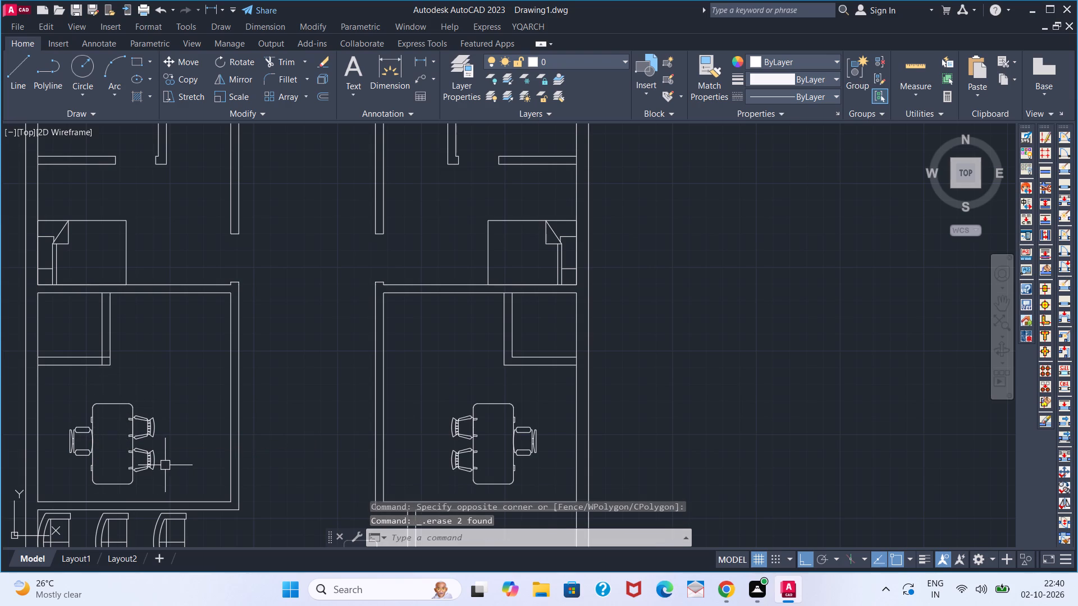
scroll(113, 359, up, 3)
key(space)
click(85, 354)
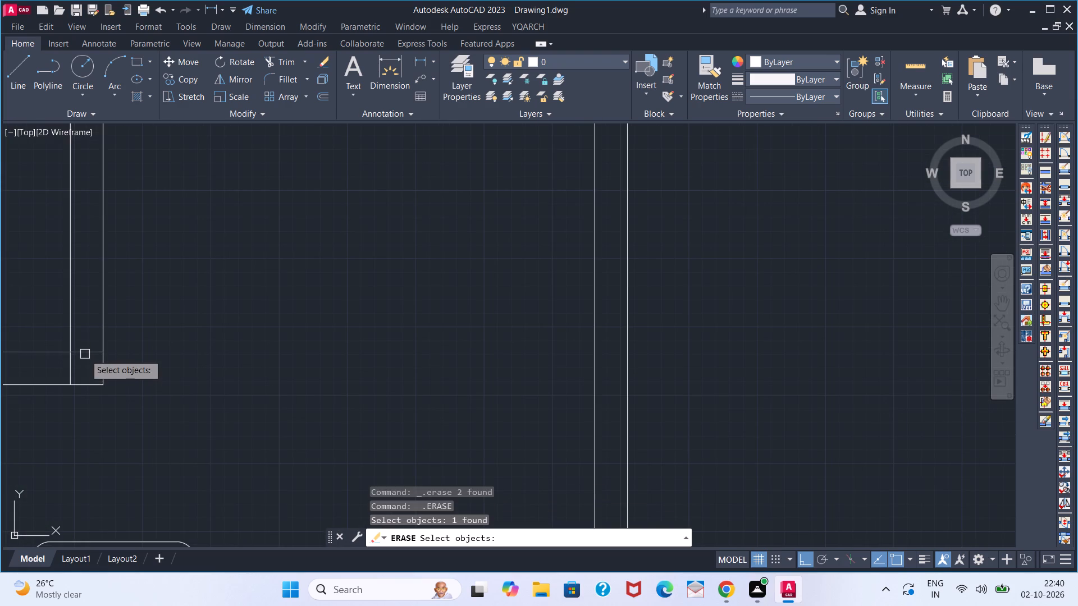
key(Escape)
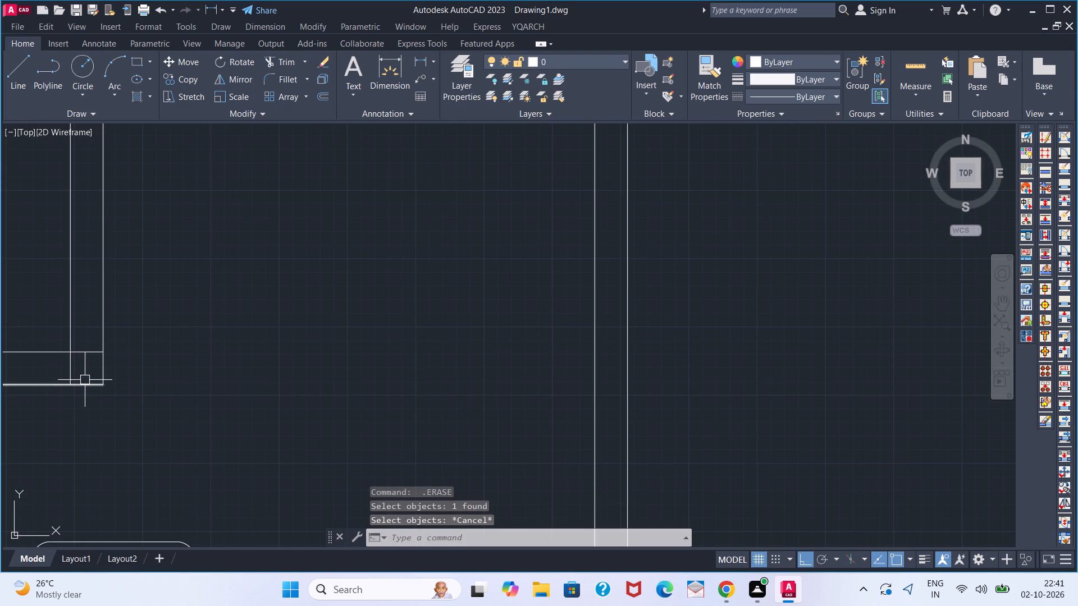
Trim the two overlapping line ends inside the partition corner of the lower-left room's enclosure.
text(TR)
key(space)
click(73, 370)
click(85, 356)
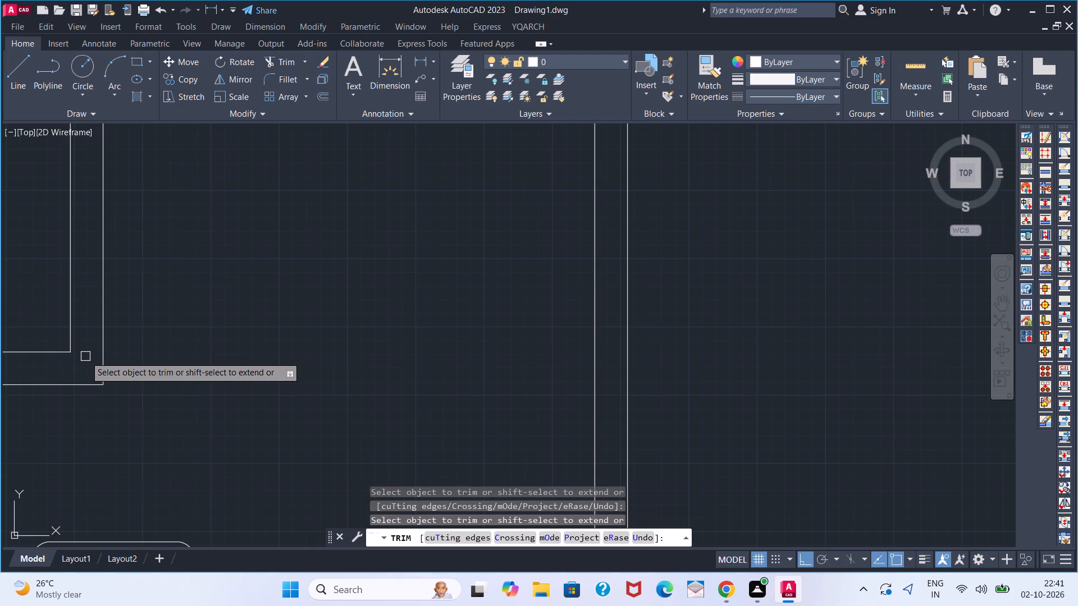
key(space)
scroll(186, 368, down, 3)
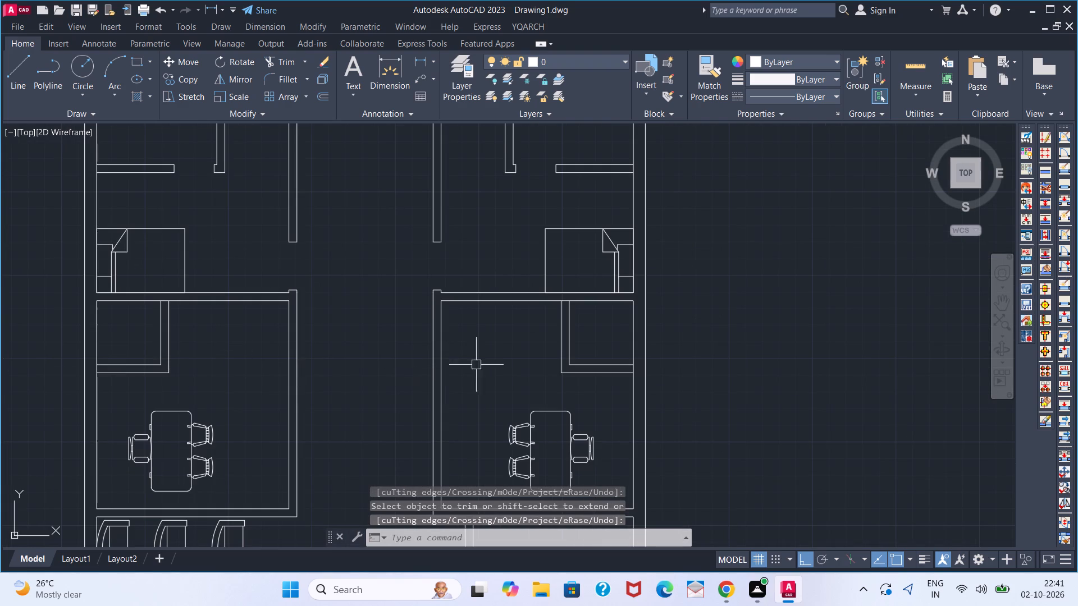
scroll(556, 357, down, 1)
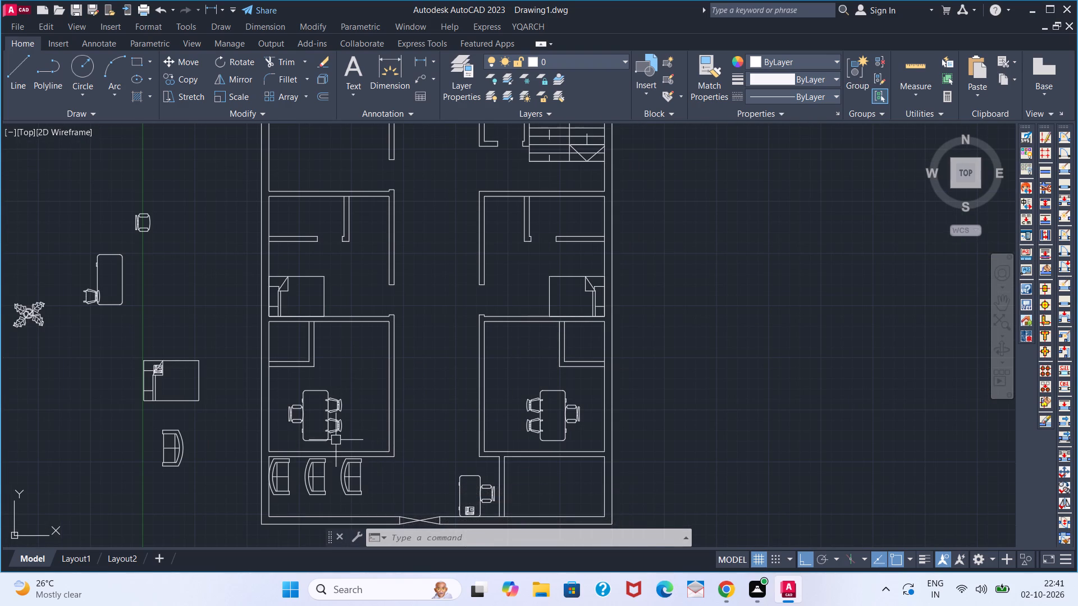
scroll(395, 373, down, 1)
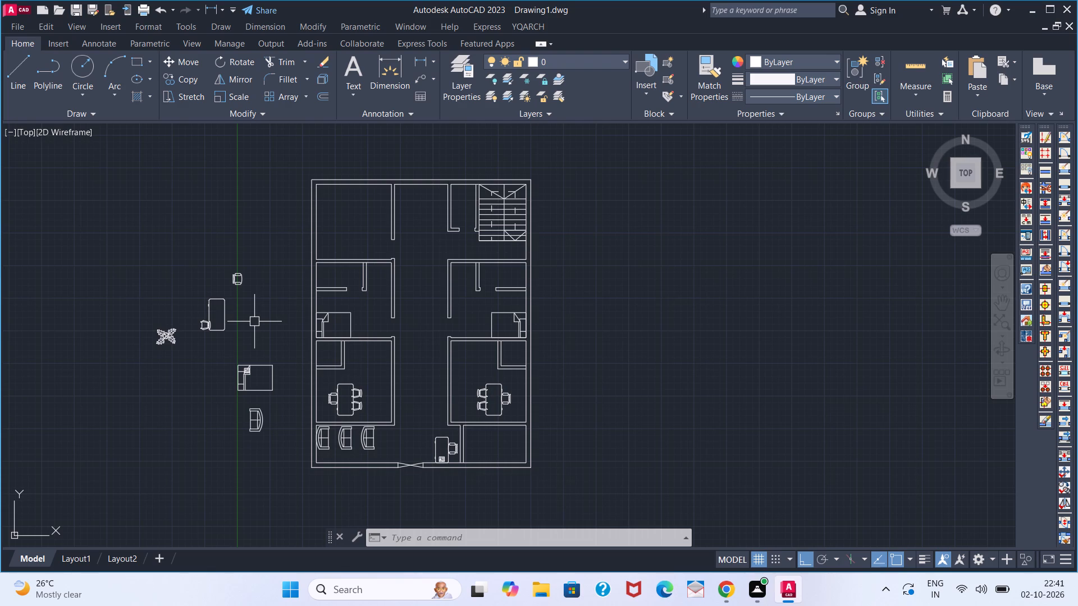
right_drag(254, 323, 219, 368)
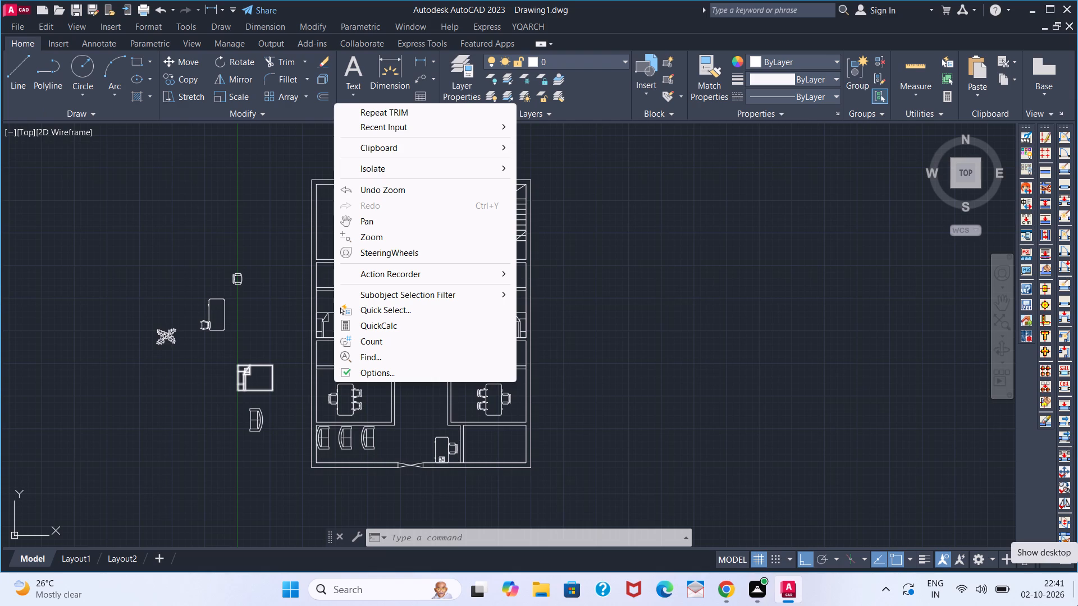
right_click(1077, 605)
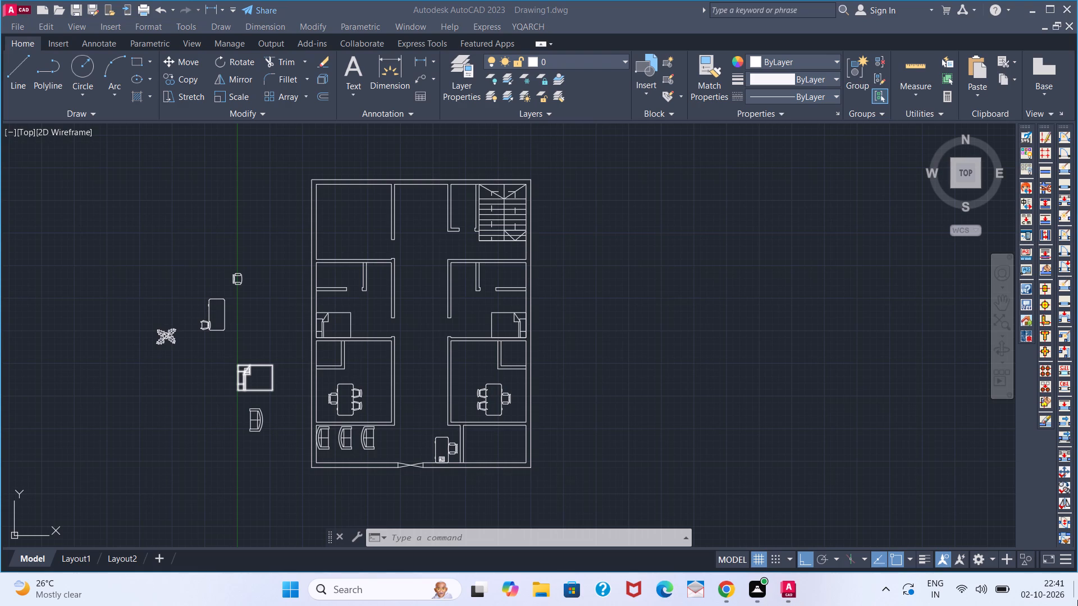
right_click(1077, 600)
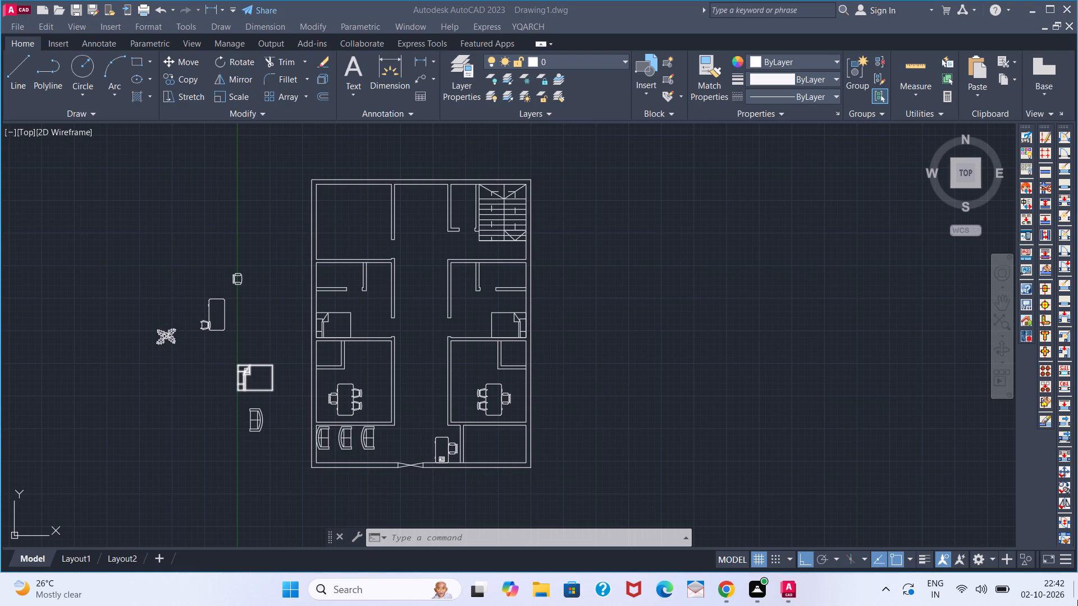
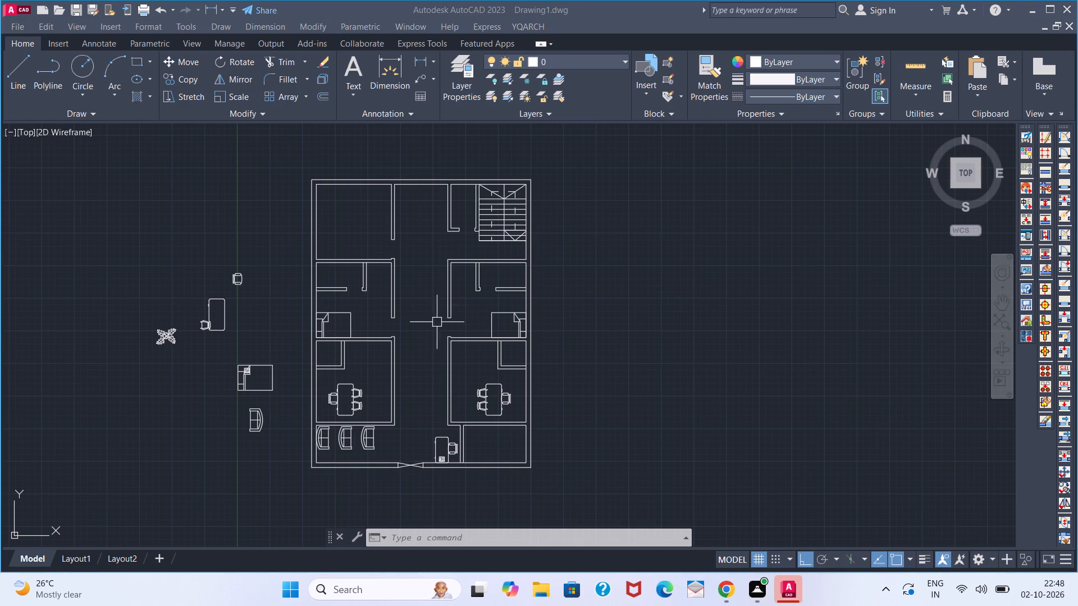
Extend the lower face line of the wall above both lower rooms to the corridor-side wall faces.
scroll(434, 384, up, 1)
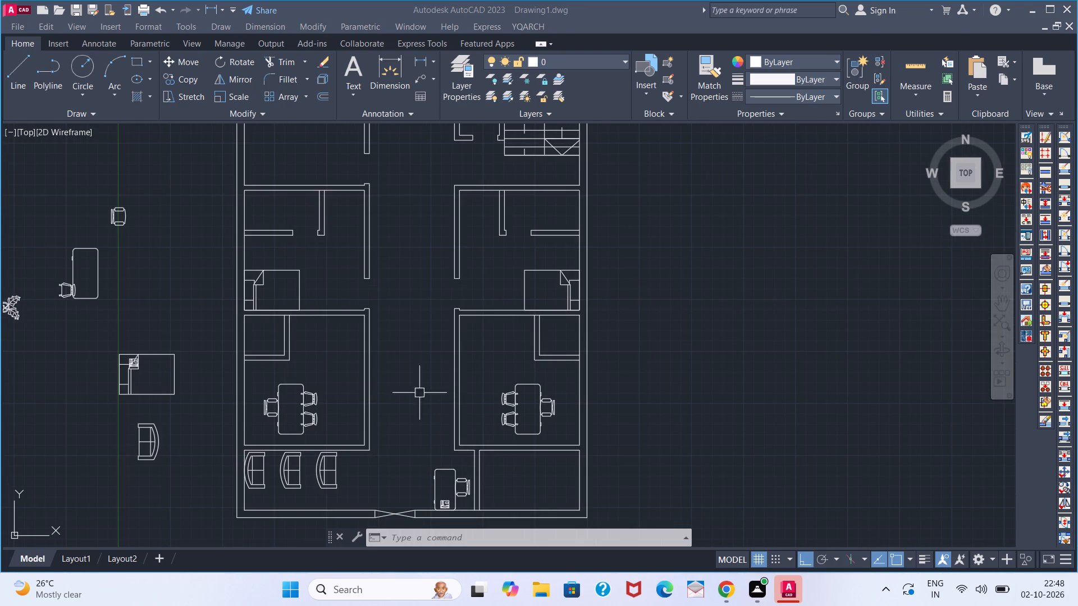
middle_drag(395, 388, 433, 452)
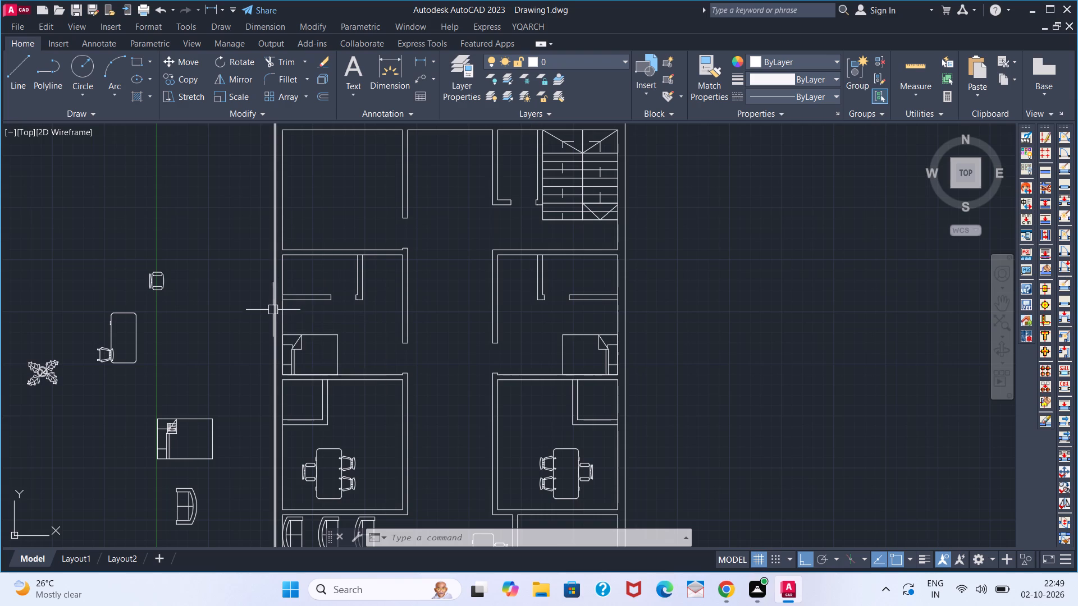
middle_drag(361, 409, 376, 366)
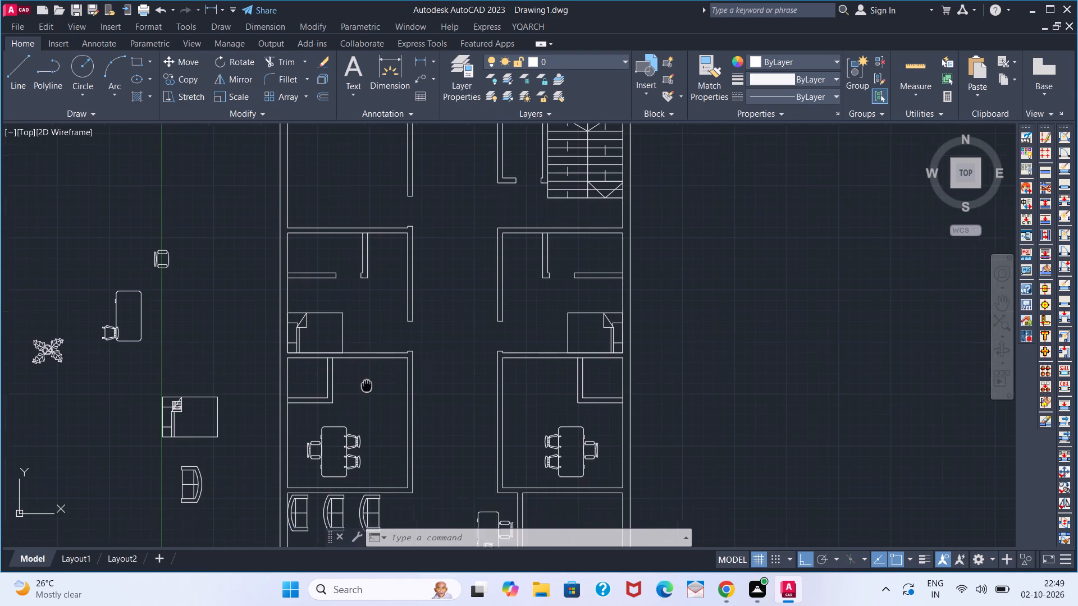
middle_drag(376, 366, 392, 335)
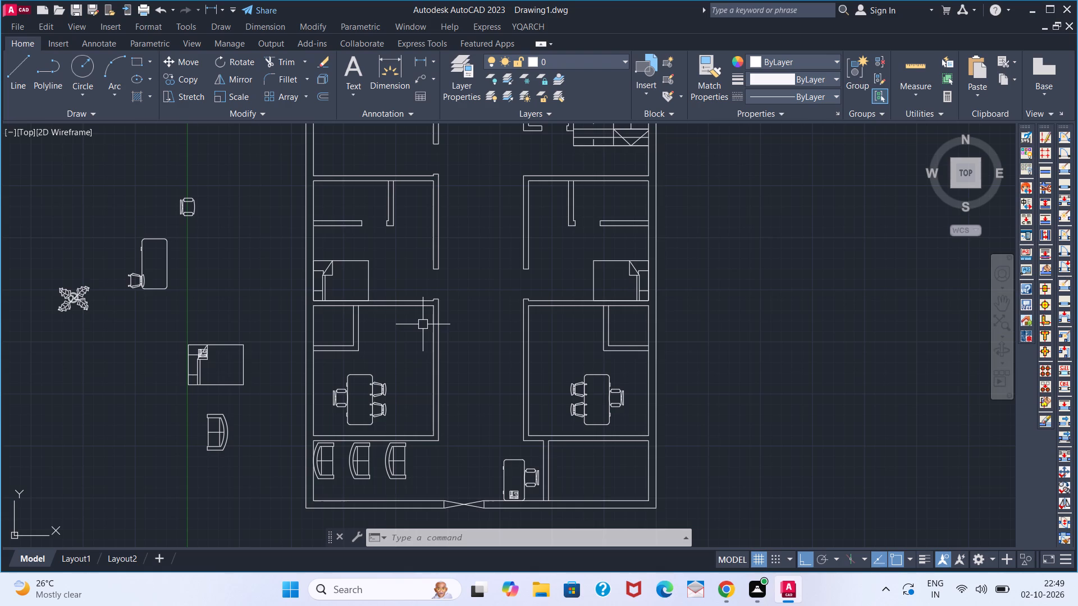
text(EX)
key(space)
click(421, 306)
click(569, 307)
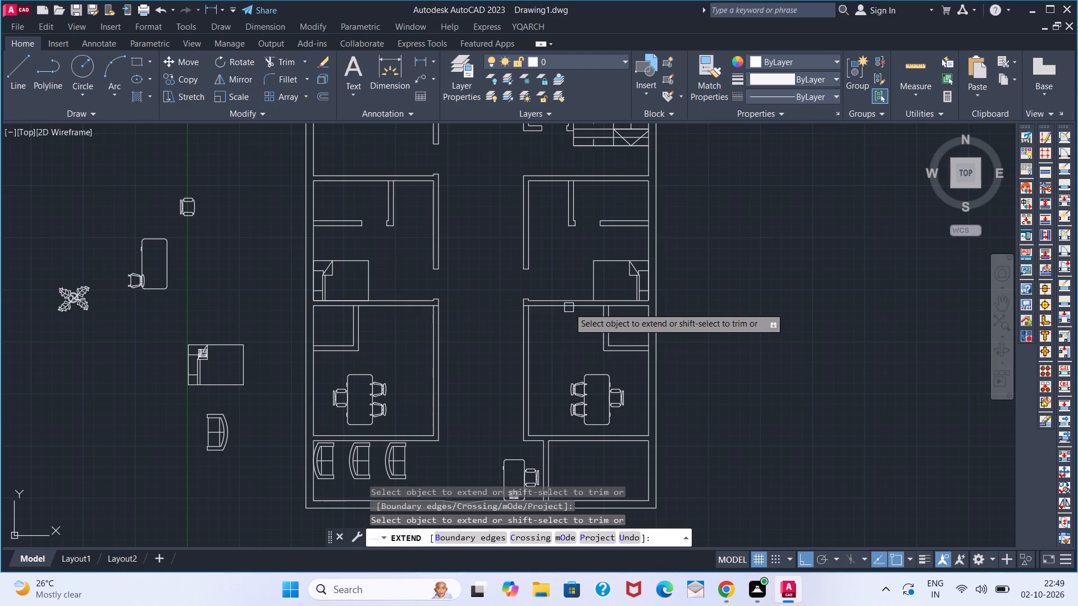
key(space)
Offset the top wall line of both lower rooms 3'2" down into each room.
key(o)
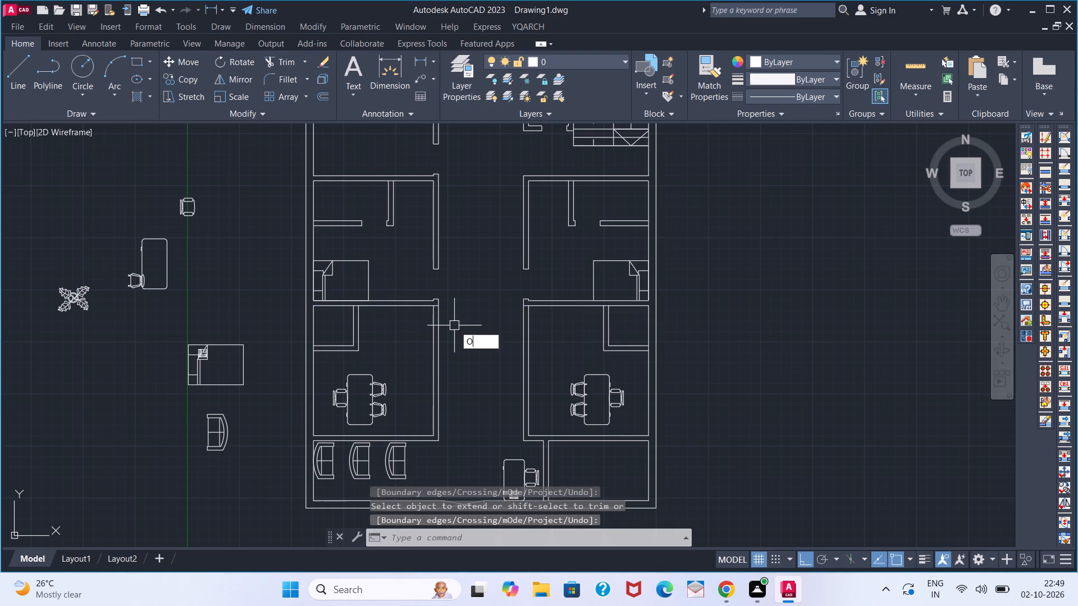
key(Return)
text(3'2)
key(Return)
click(422, 309)
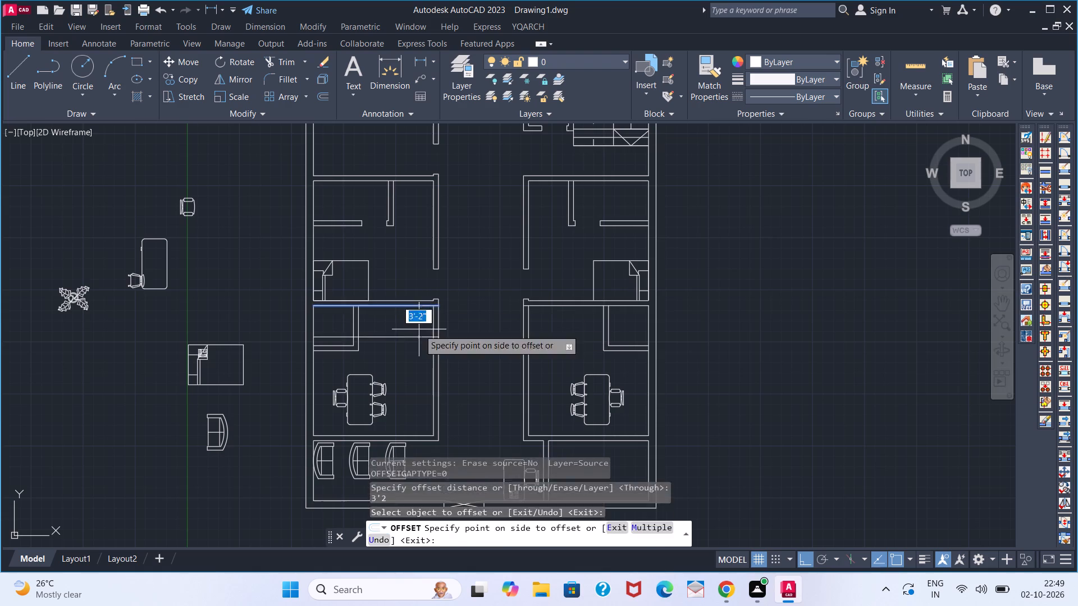
click(419, 329)
click(552, 309)
click(547, 328)
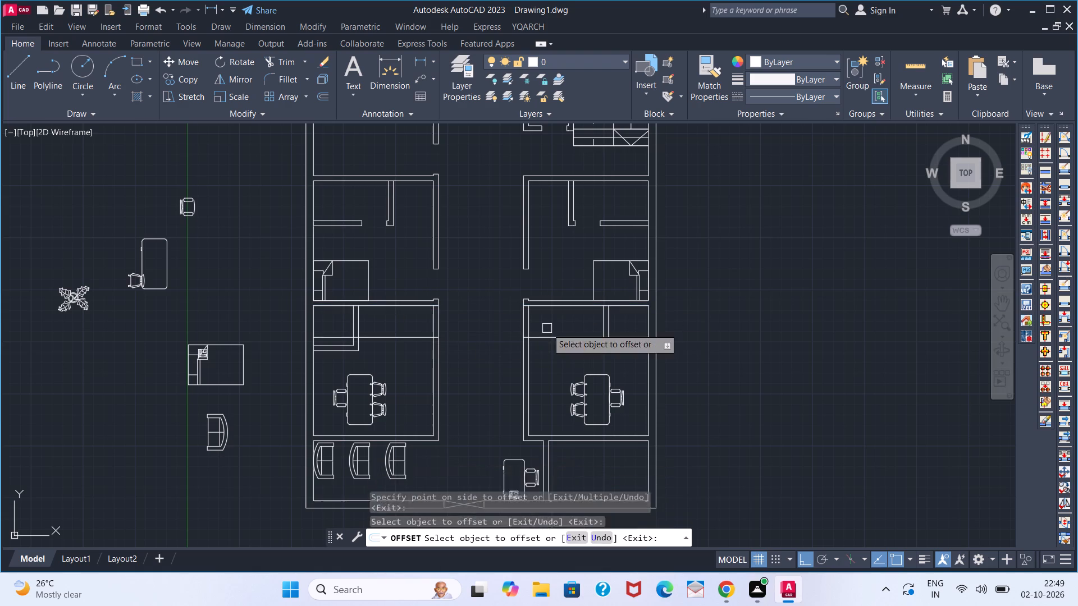
key(space)
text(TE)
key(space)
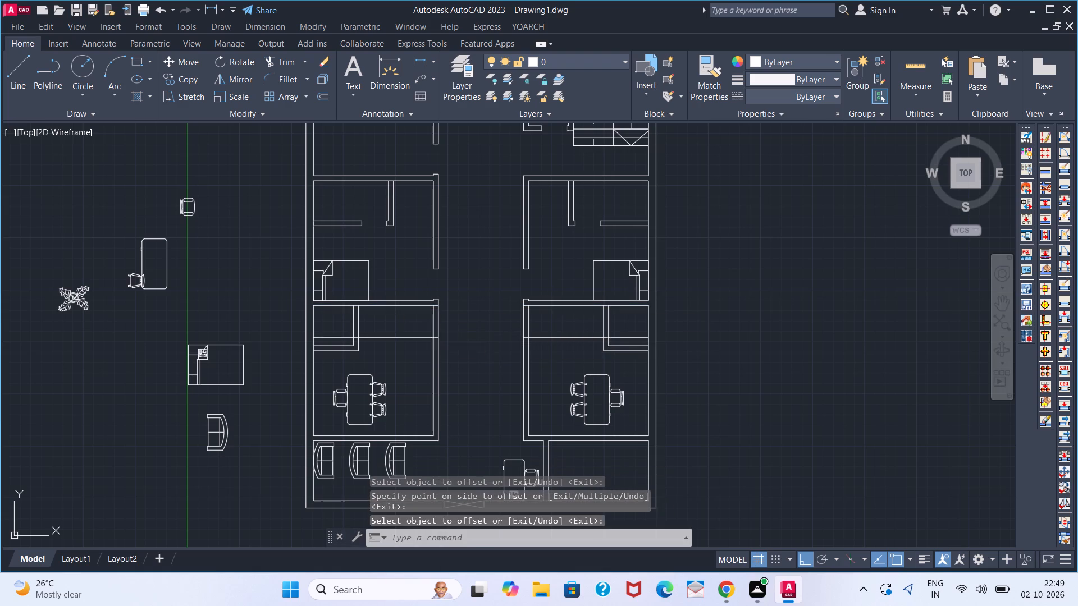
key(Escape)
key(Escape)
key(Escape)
Trim both corridor-side walls above the offset lines to open doorways, and trim the offset lines between doorway and corner enclosure.
text(TR)
key(space)
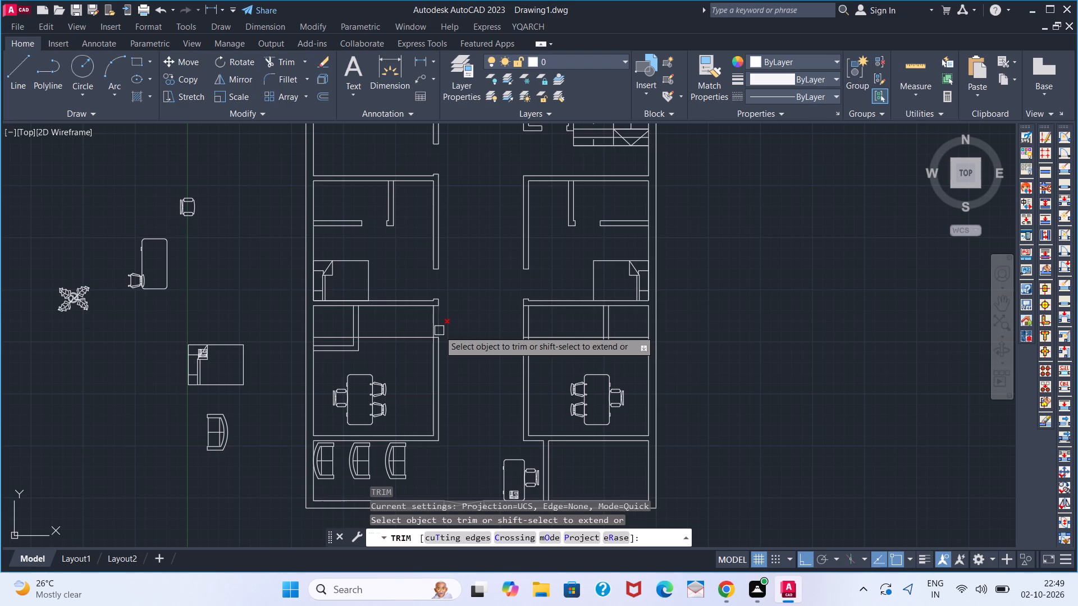
click(439, 330)
click(436, 329)
click(526, 323)
double_click(529, 323)
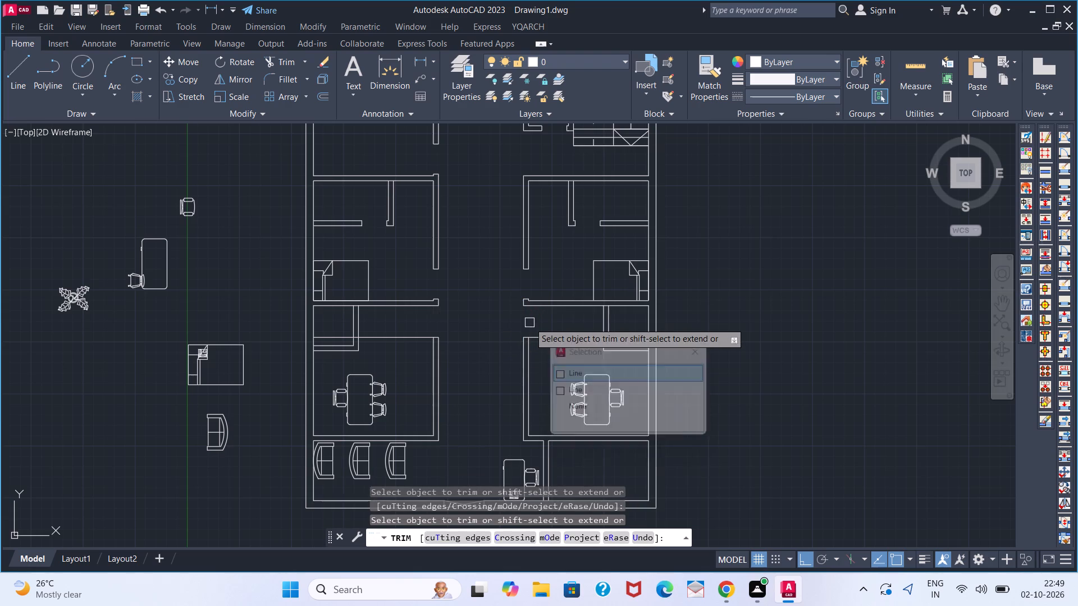
click(408, 337)
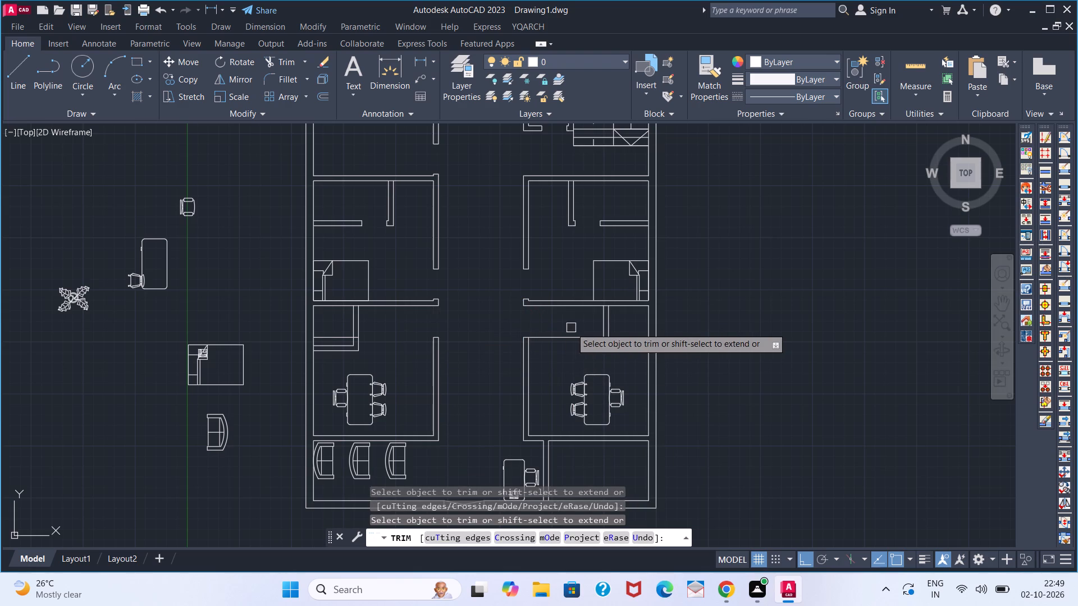
click(567, 336)
key(space)
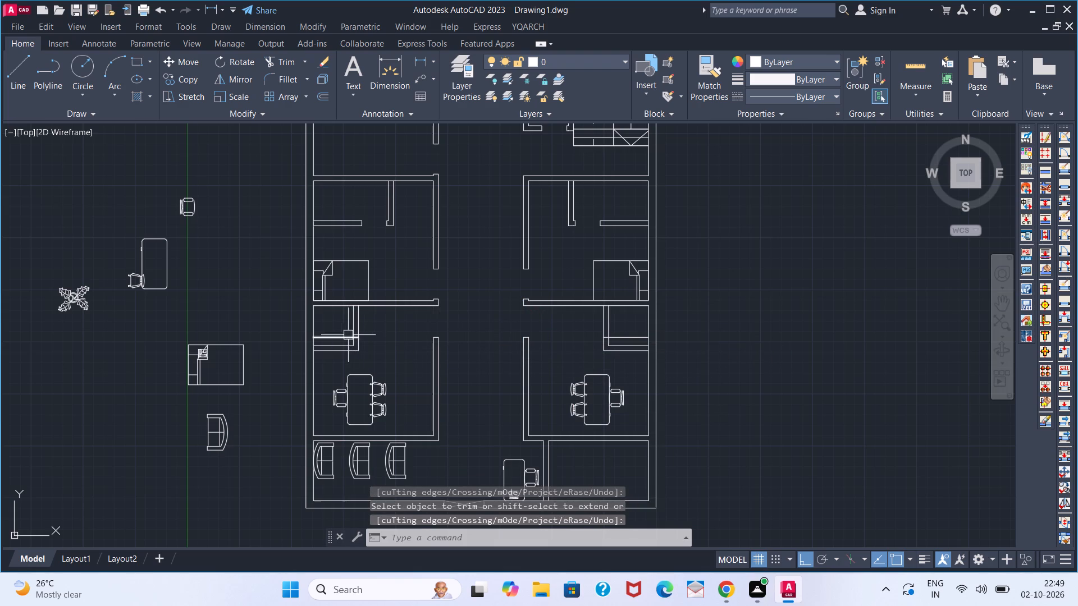
Erase the two leftover offset line pieces inside the corner enclosures of both lower rooms.
click(348, 335)
click(636, 336)
key(Delete)
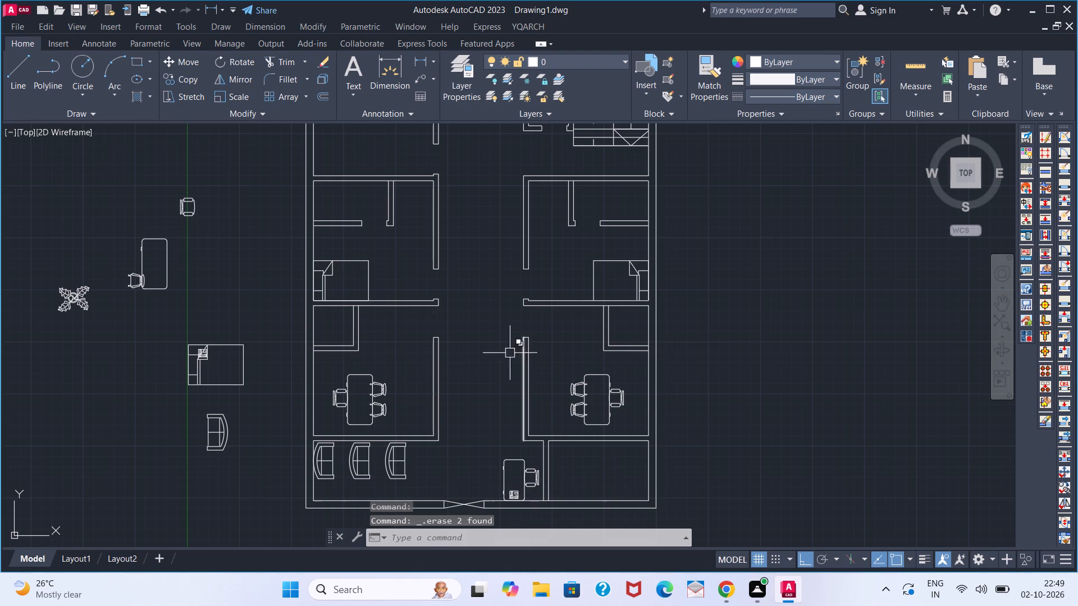
Draw a door jamb 2" deep and 6" wide below the wall end at the lower-left room's doorway.
scroll(446, 321, up, 2)
key(l)
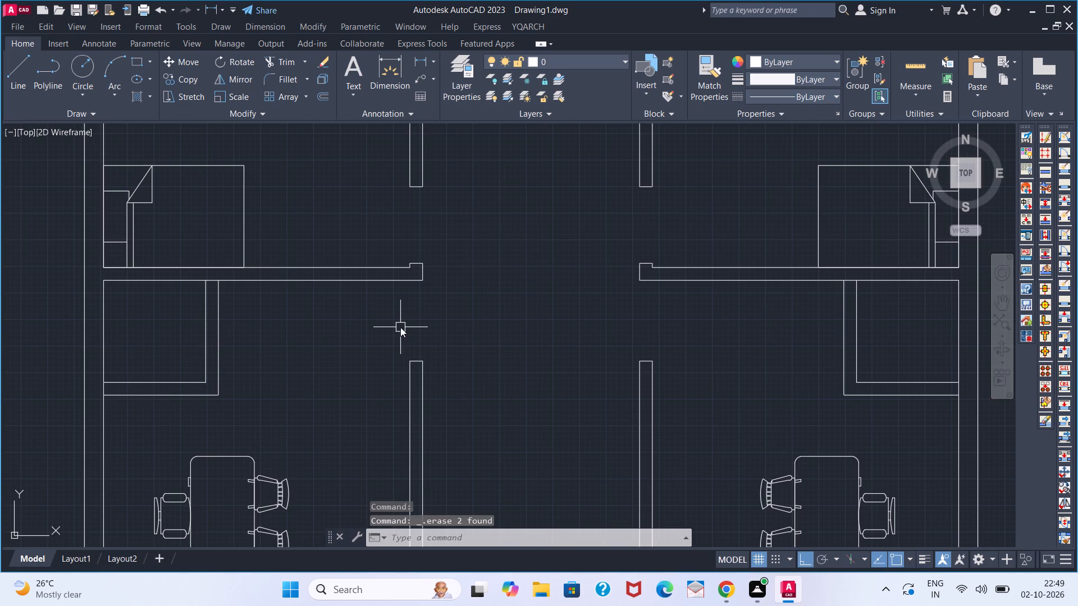
key(Return)
click(422, 287)
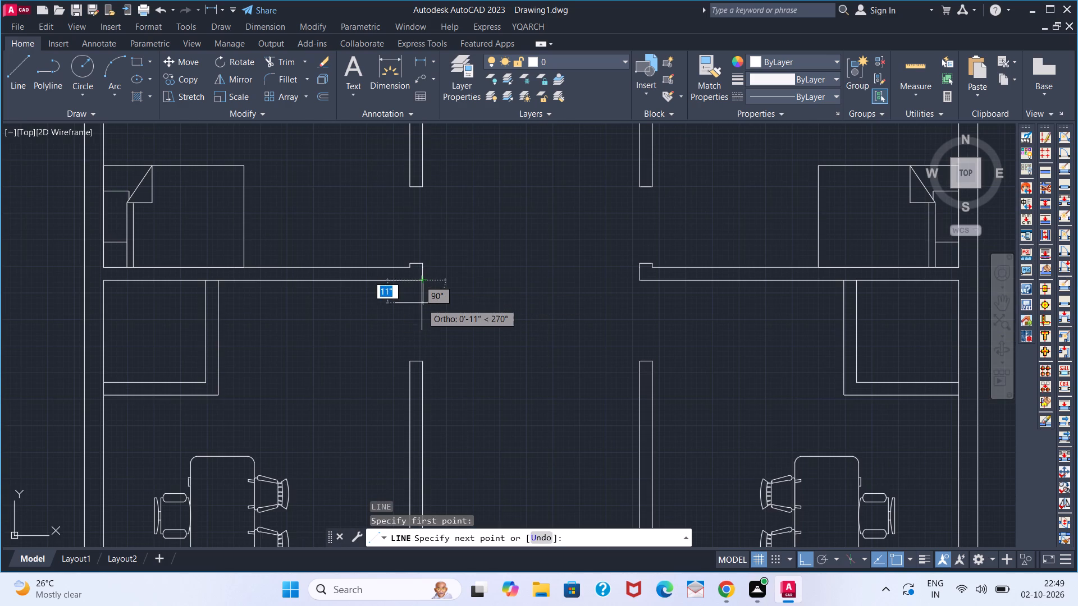
key(2)
key(Return)
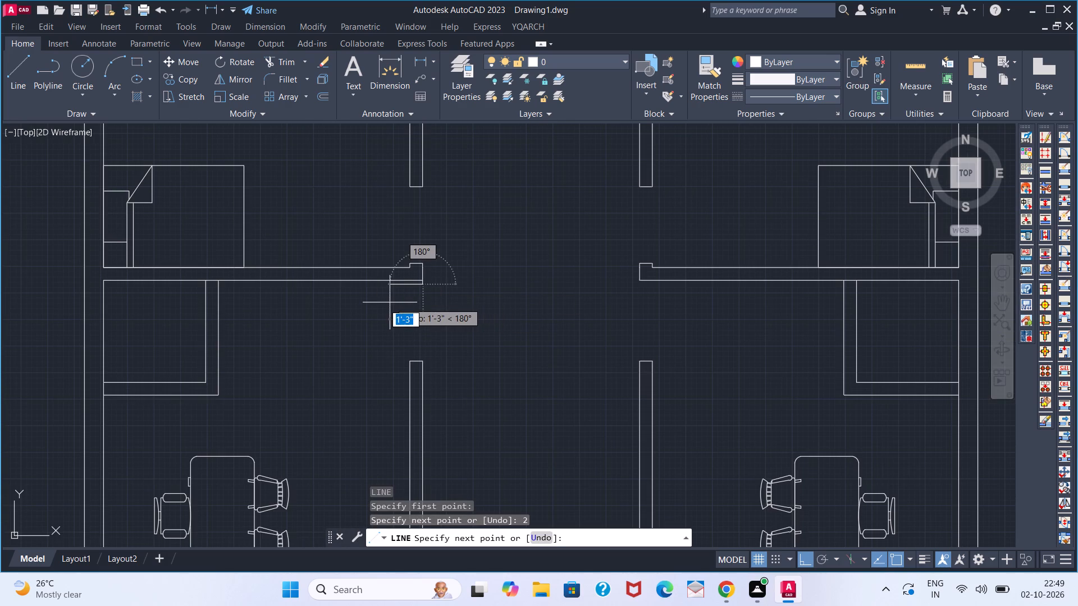
key(6)
key(Return)
scroll(404, 273, up, 3)
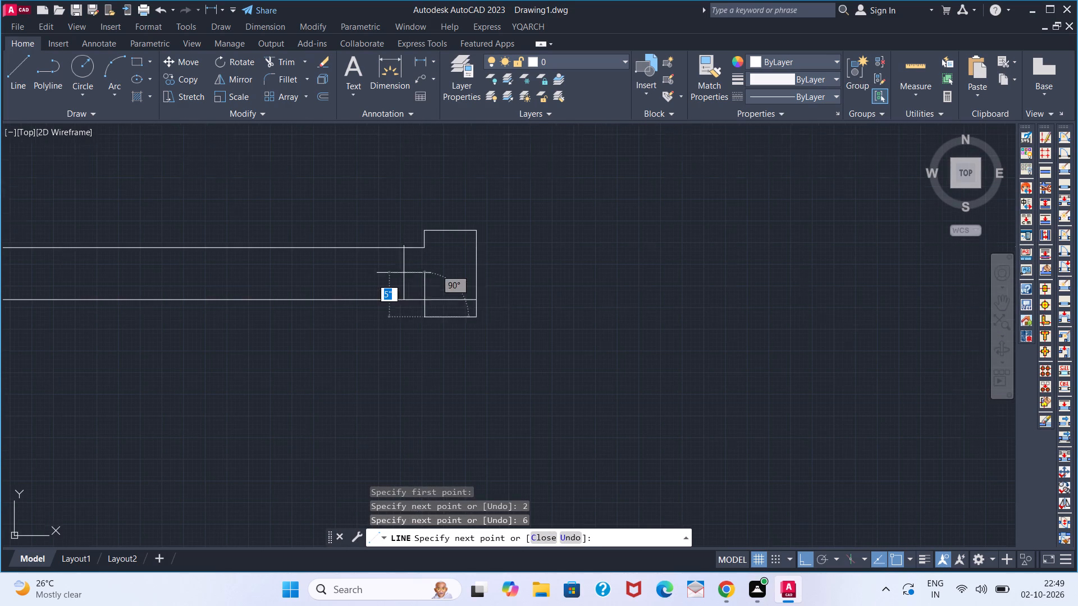
click(425, 296)
key(space)
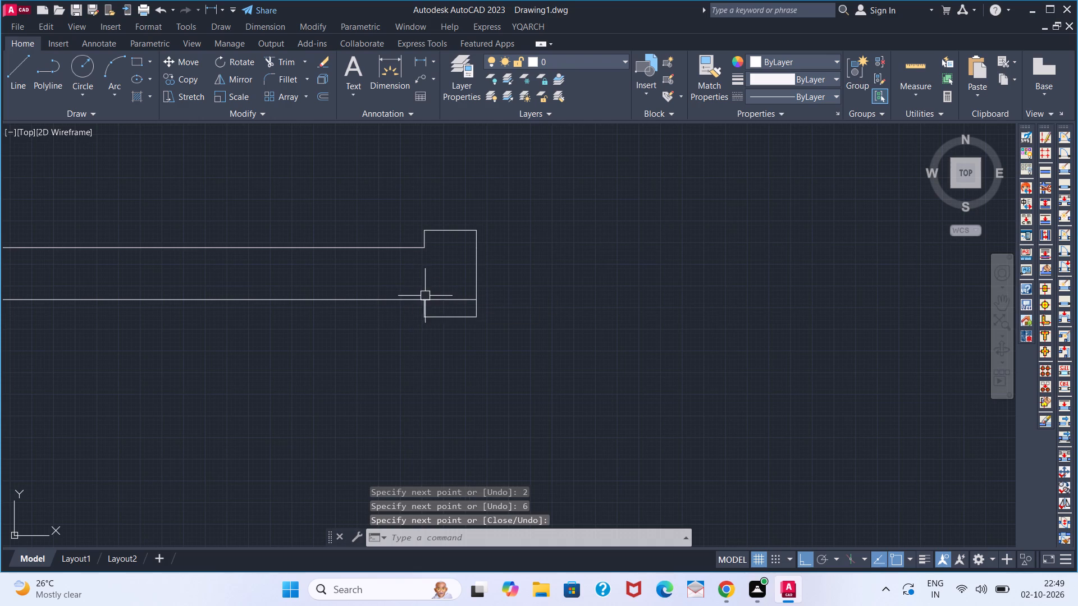
Trim the wall line running through the new jamb at the lower-left room's doorway.
text(TR)
key(space)
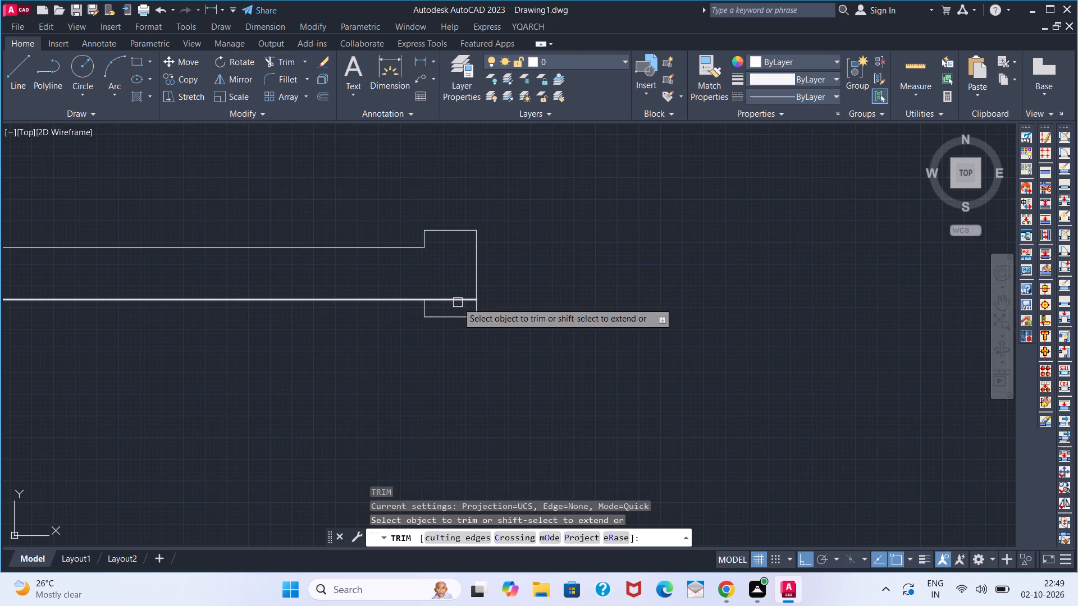
click(458, 302)
key(space)
Draw a matching jamb 2" deep and 6" wide below the wall end at the lower-right room's doorway.
scroll(489, 319, down, 4)
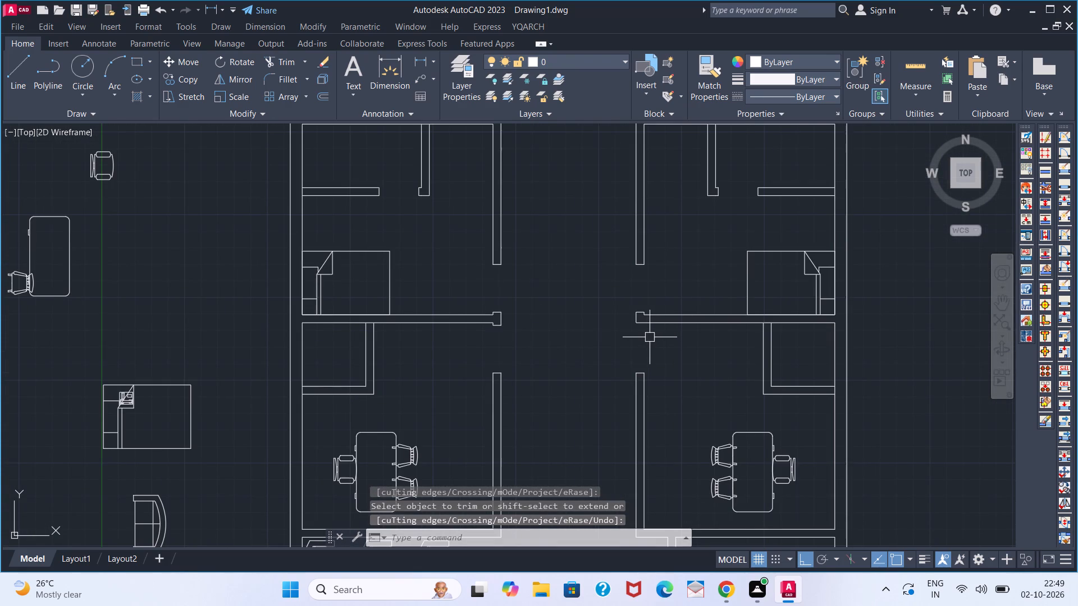
key(l)
key(Return)
scroll(641, 322, up, 2)
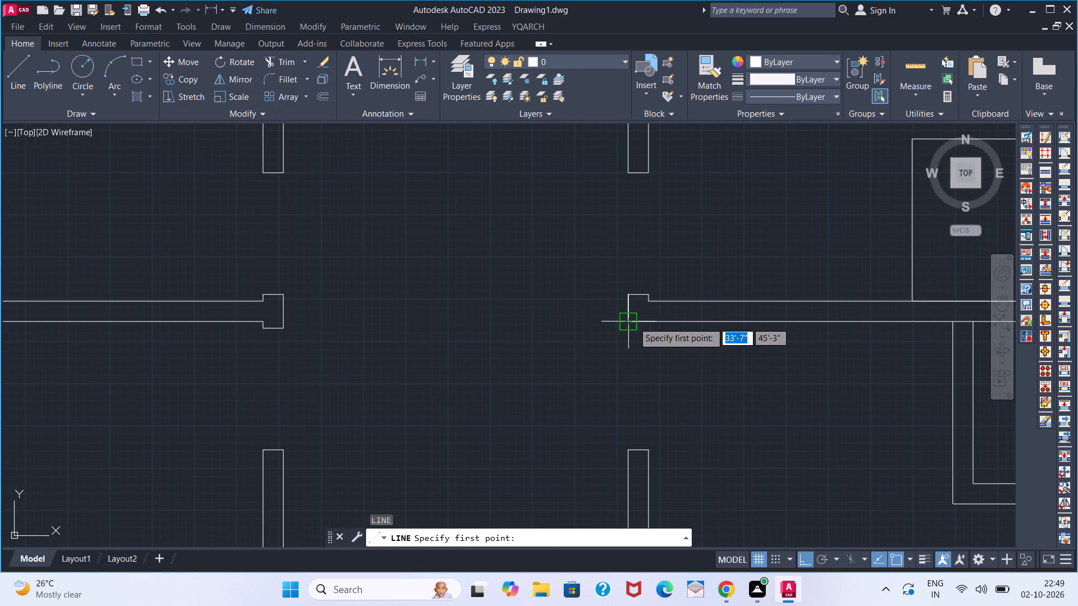
click(633, 322)
key(2)
key(Return)
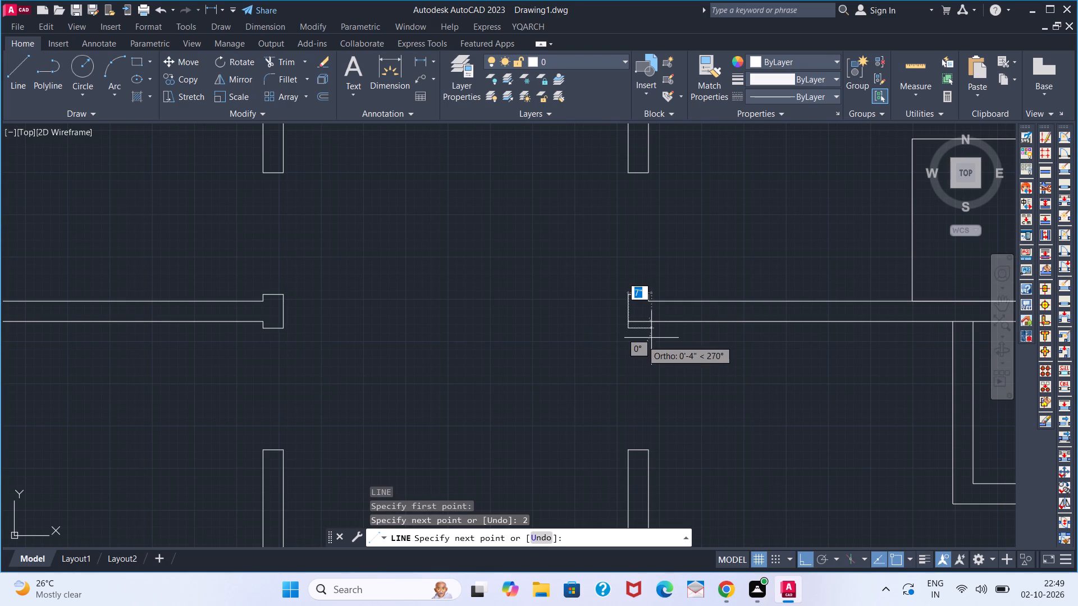
key(6)
key(Return)
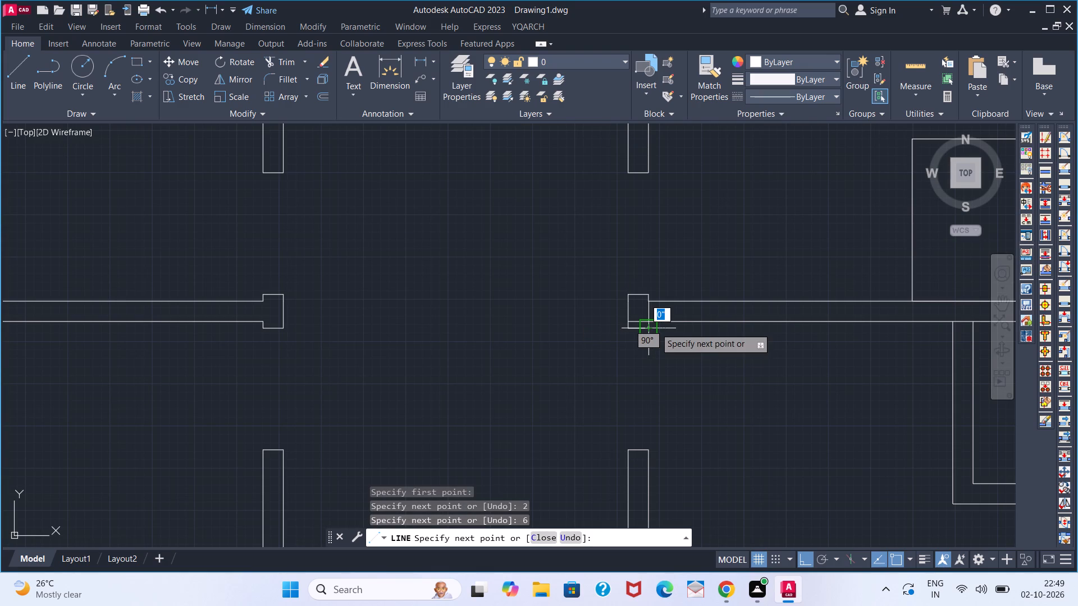
scroll(657, 316, up, 2)
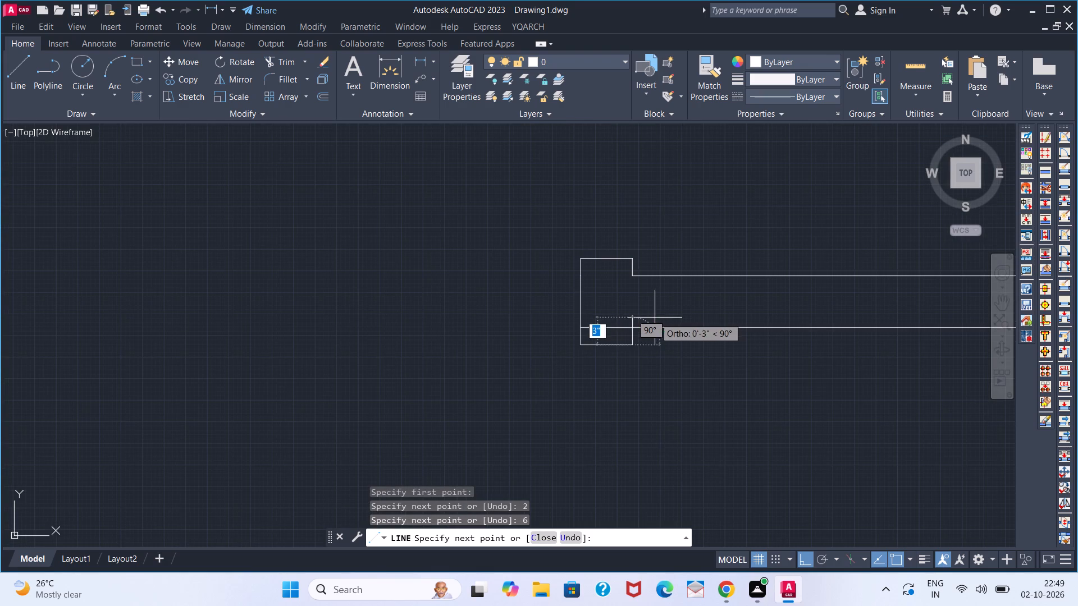
click(640, 325)
key(space)
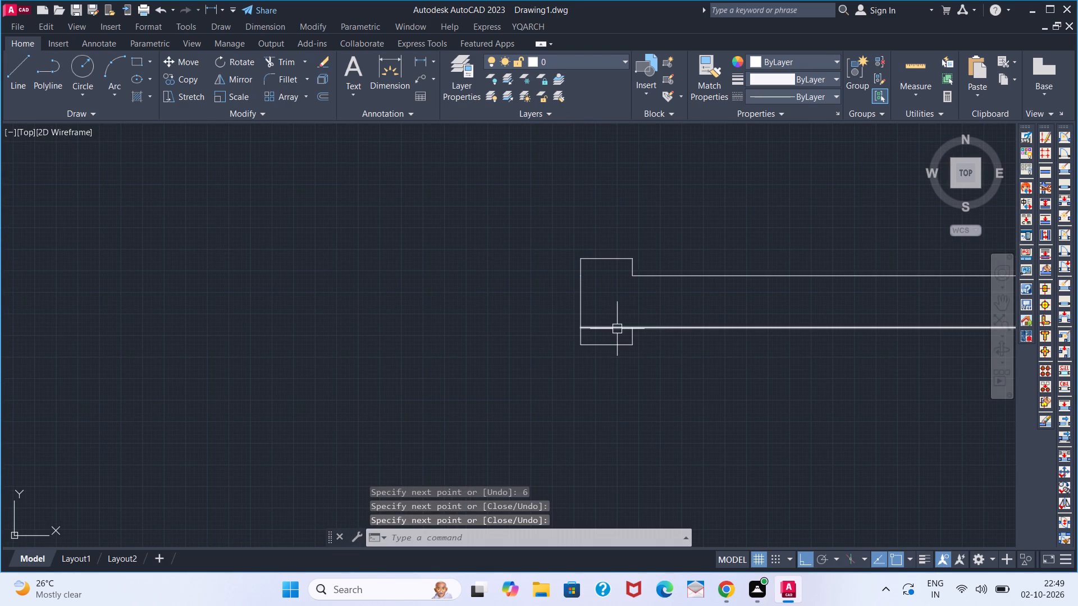
Trim the wall line running through the new jamb at the lower-right room's doorway.
text(TR)
key(space)
click(617, 329)
key(space)
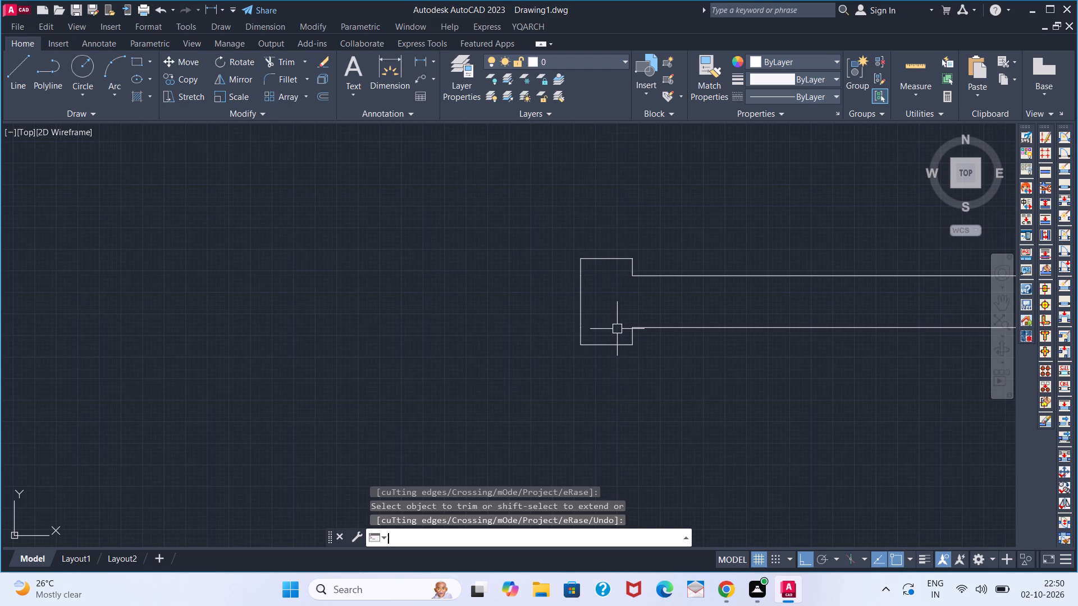
Offset the inner face line of the outer side wall 2'8" inward in both lower rooms.
scroll(617, 329, down, 5)
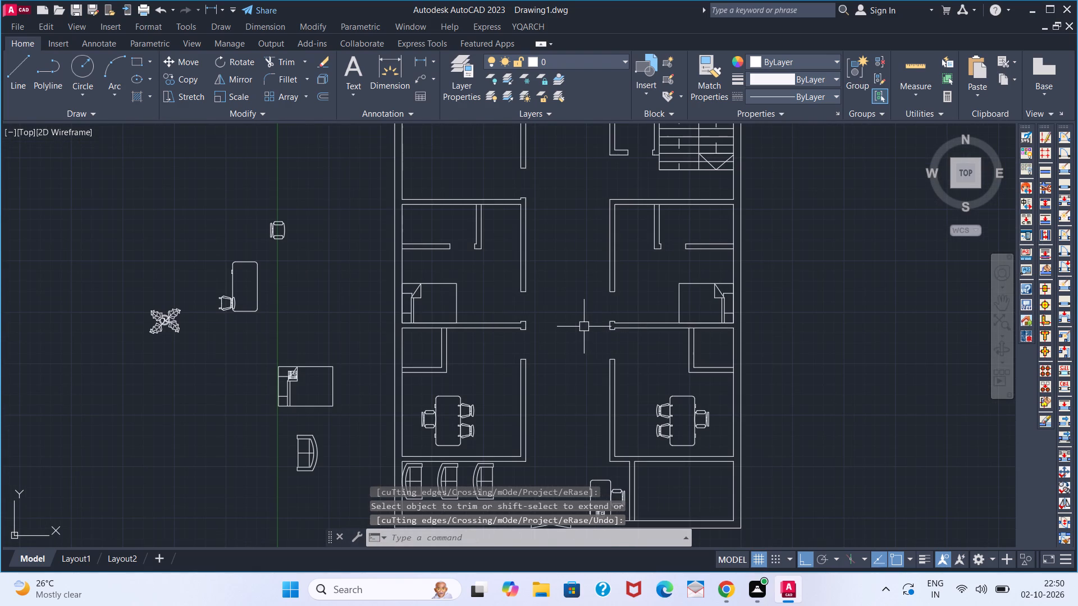
middle_drag(500, 379, 488, 327)
scroll(497, 365, down, 1)
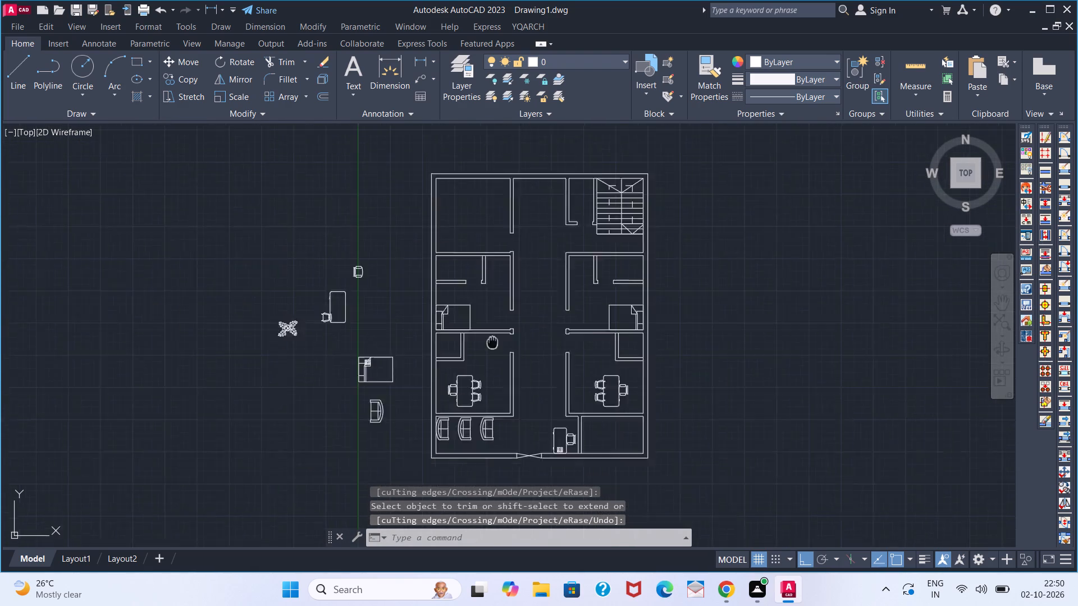
middle_drag(488, 327, 485, 311)
scroll(461, 310, up, 2)
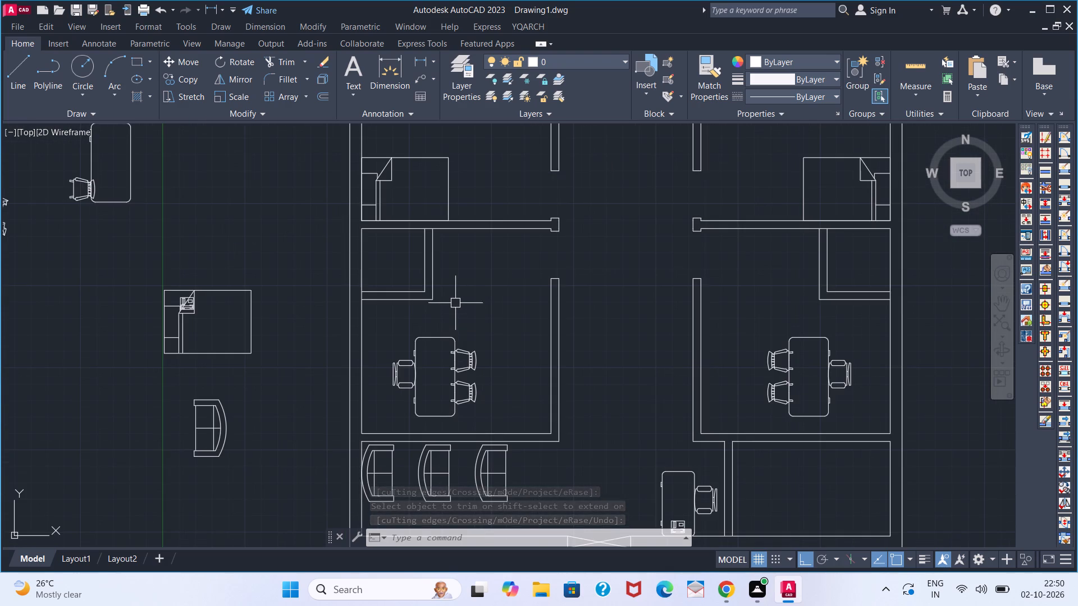
key(o)
key(Return)
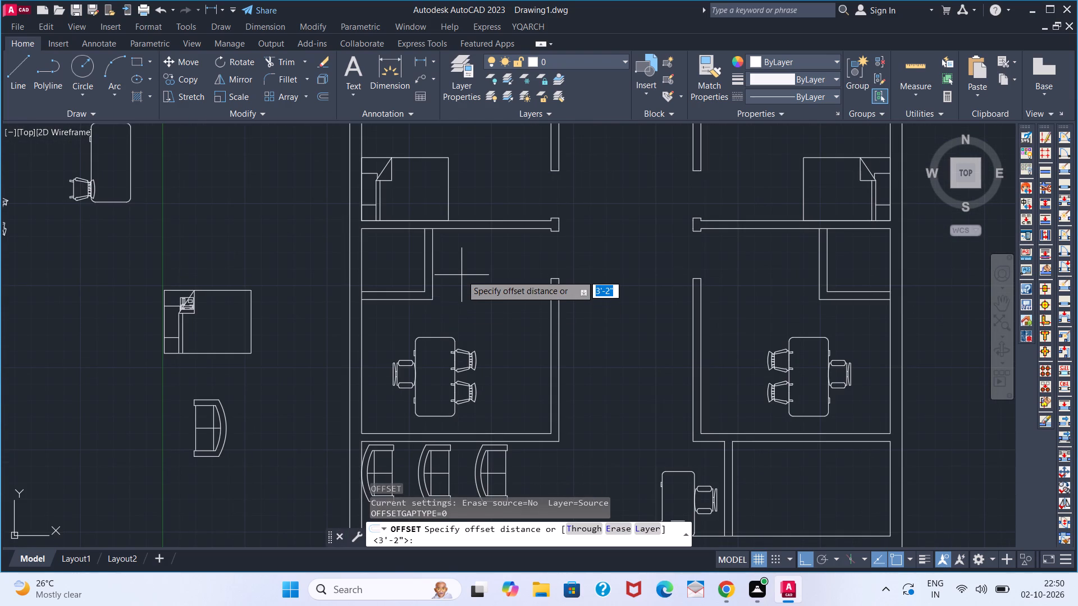
text(2'8)
key(Return)
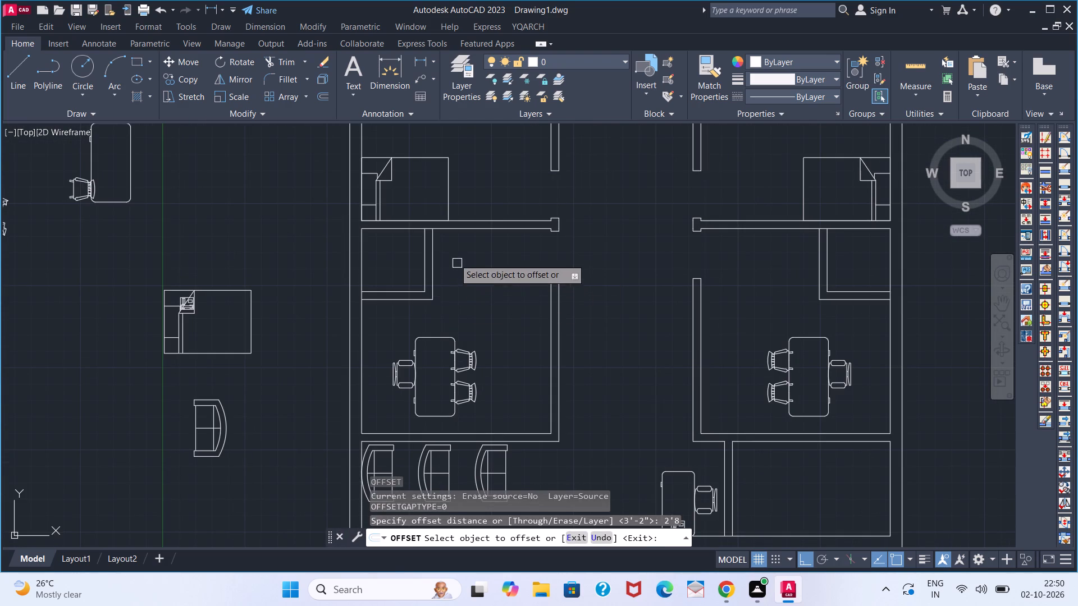
drag(363, 281, 371, 279)
click(427, 272)
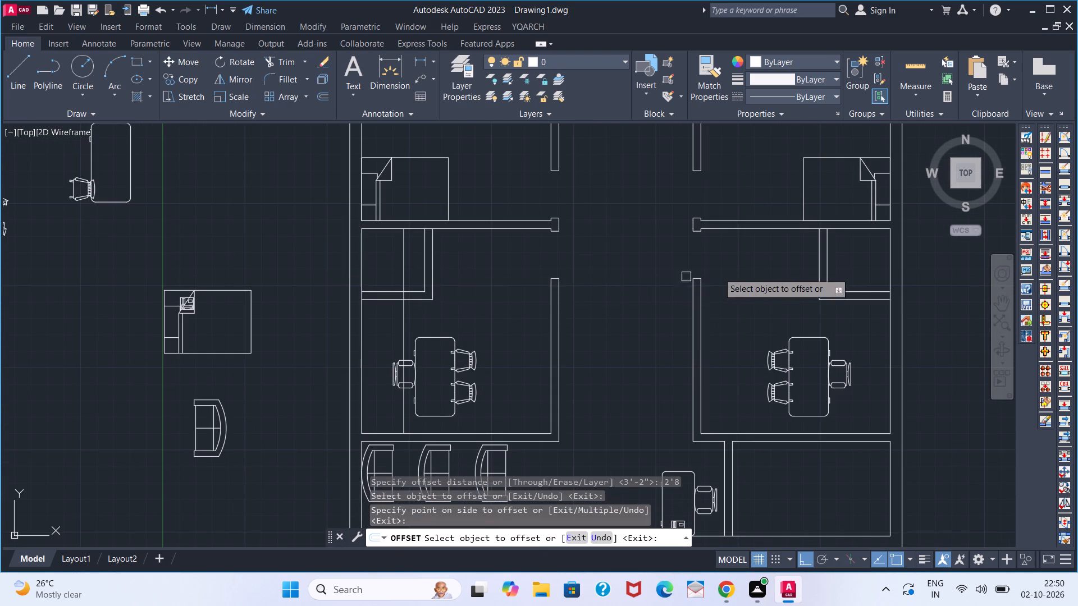
click(890, 281)
click(847, 284)
key(space)
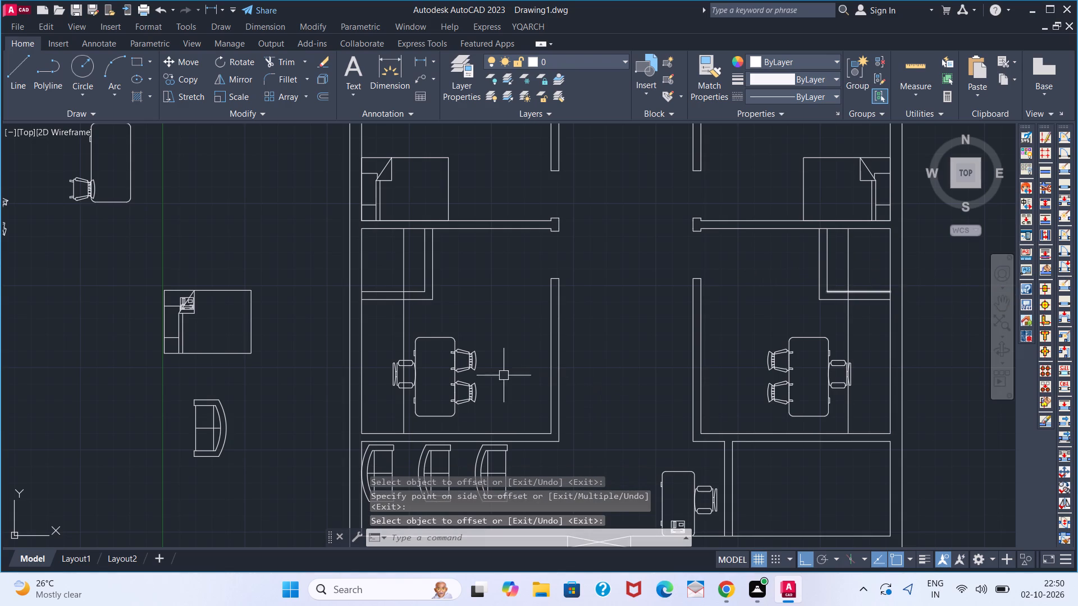
Trim the lower-left room's corner enclosure wall between the offset line and outer wall to open a doorway, removing the excess offset line.
text(TR)
key(space)
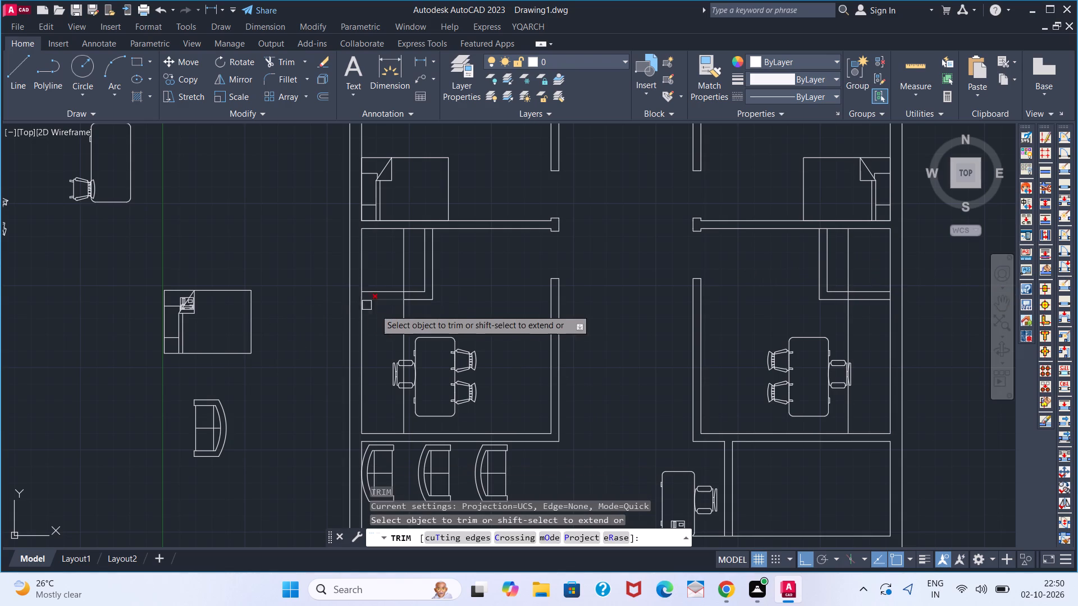
scroll(405, 299, up, 3)
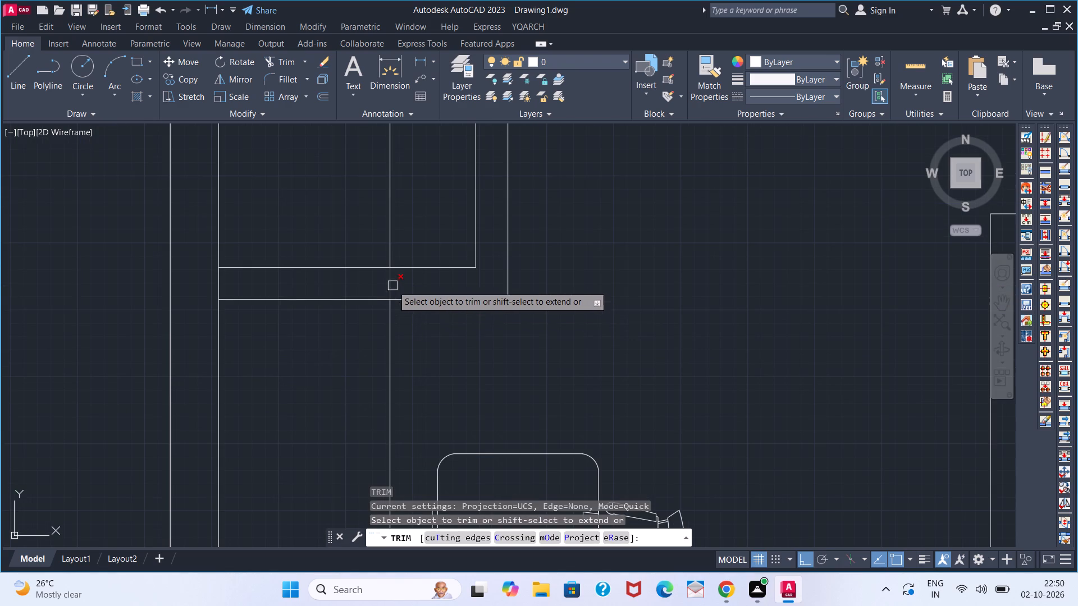
click(391, 320)
click(363, 264)
click(362, 306)
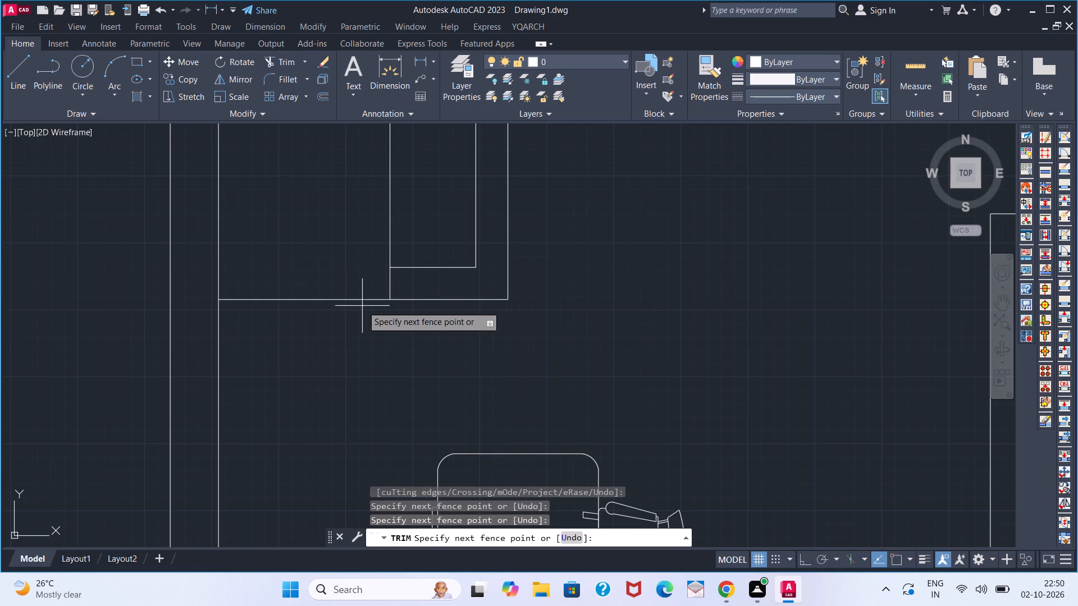
key(ctrl+z)
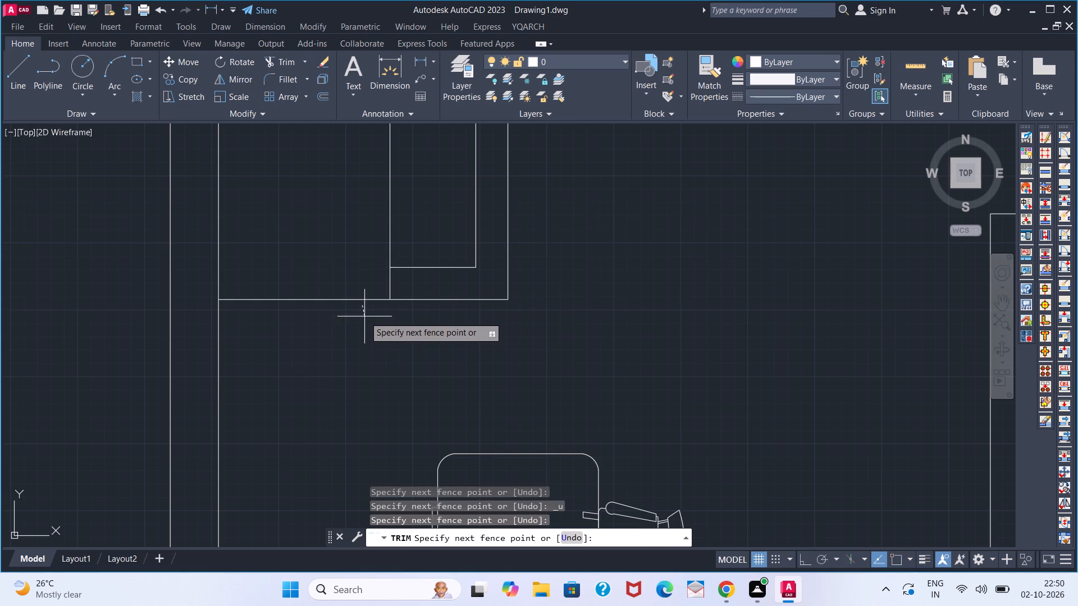
click(364, 314)
click(363, 302)
click(390, 249)
key(space)
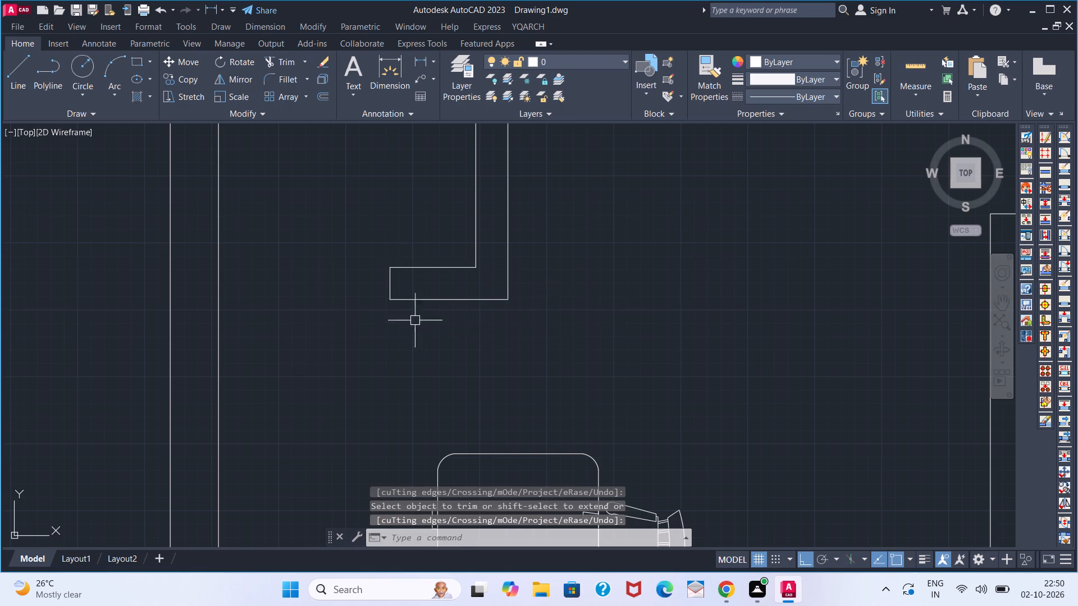
Open the matching doorway in the lower-right room's corner enclosure by trimming its bottom wall, and remove the leftover offset line.
scroll(432, 326, down, 4)
key(space)
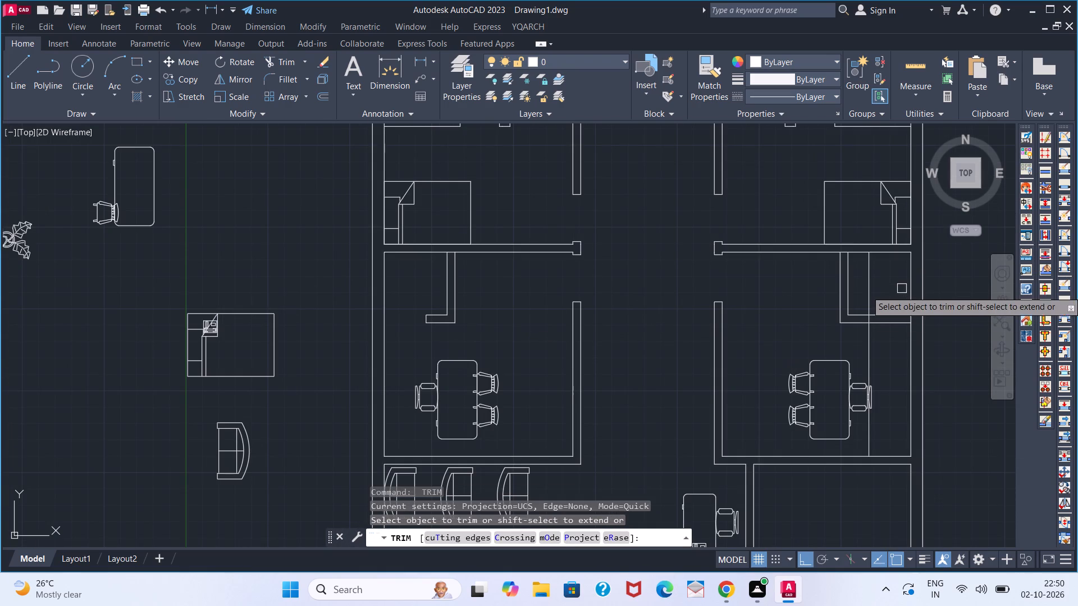
click(873, 315)
key(Escape)
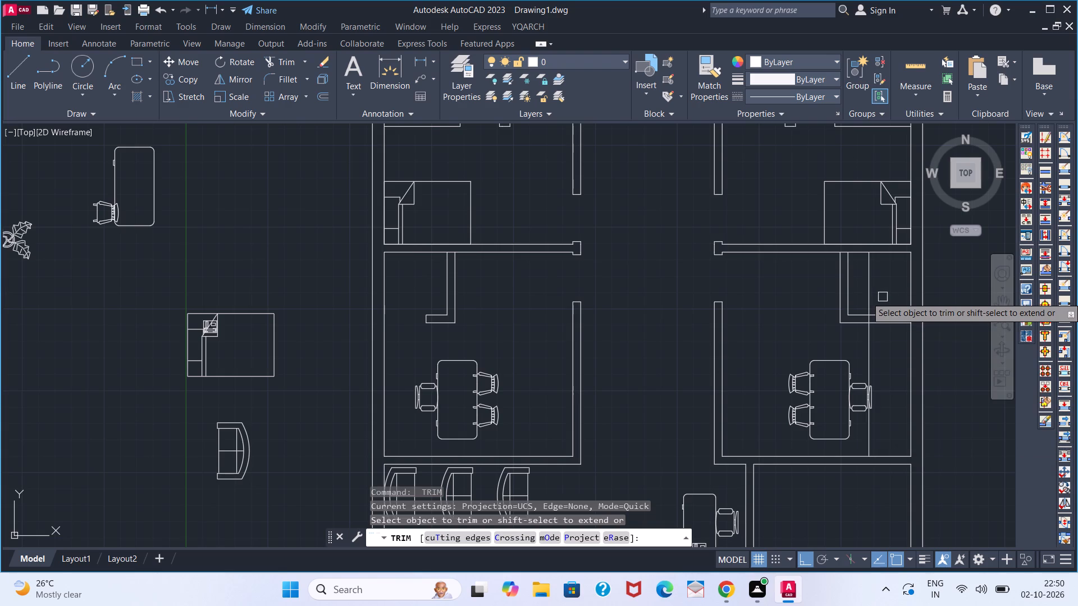
click(869, 297)
click(885, 315)
click(885, 320)
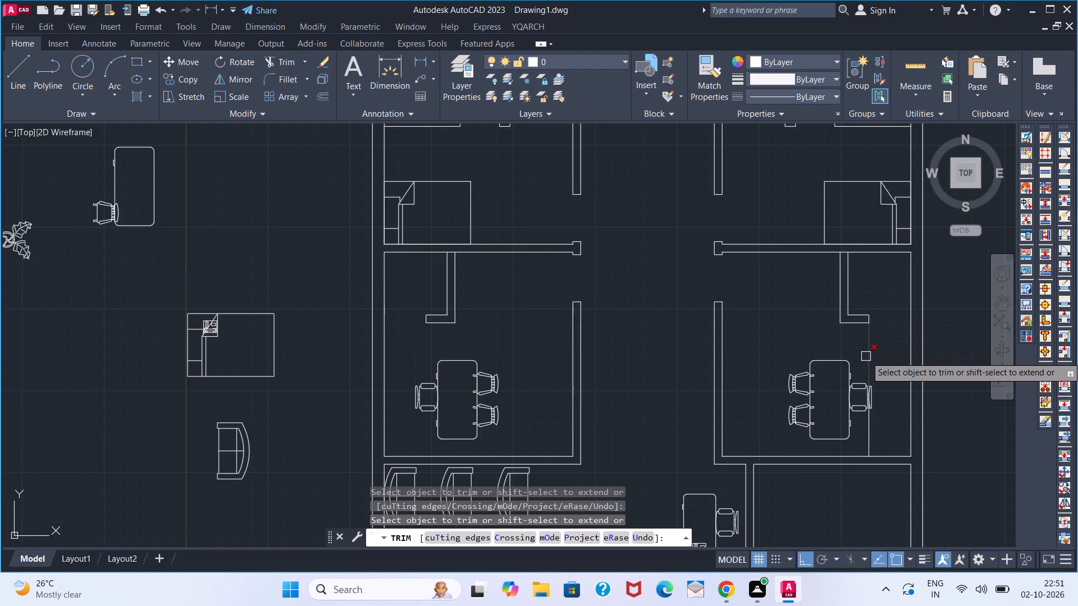
key(space)
key(space)
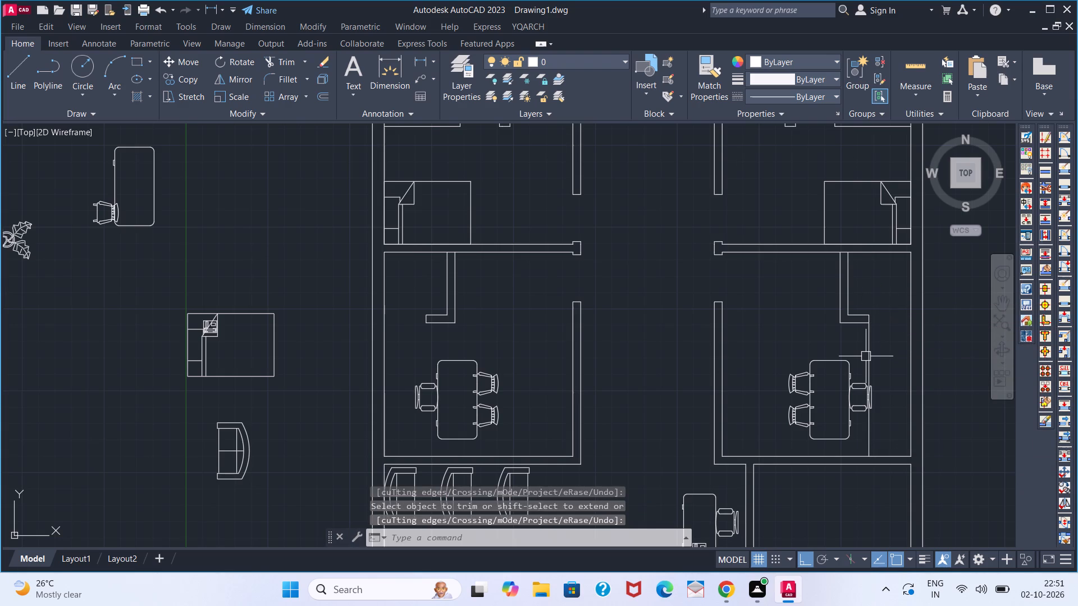
click(866, 356)
key(space)
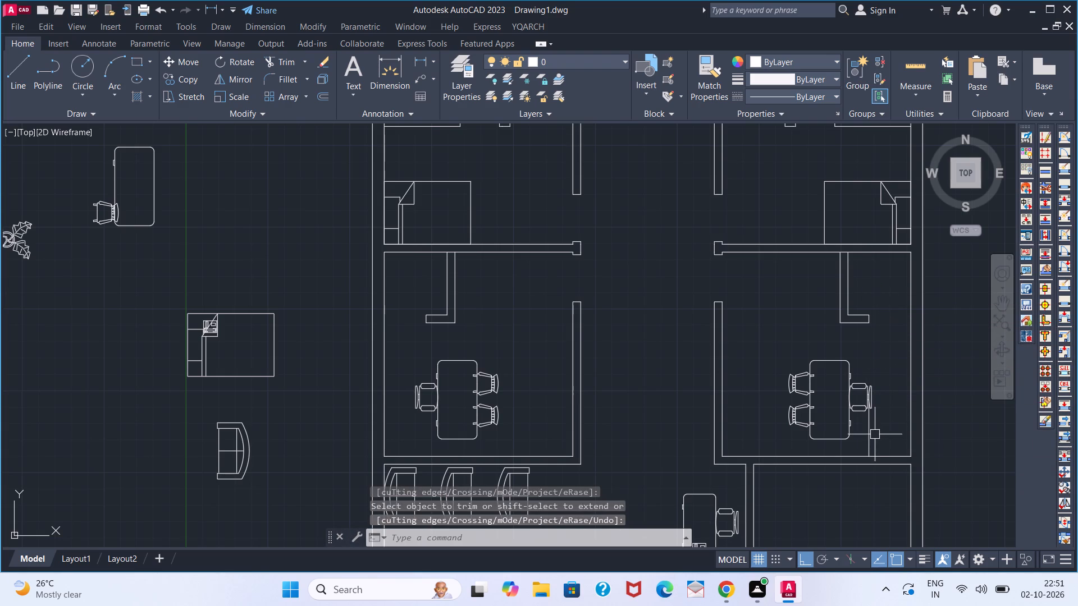
click(873, 439)
key(Delete)
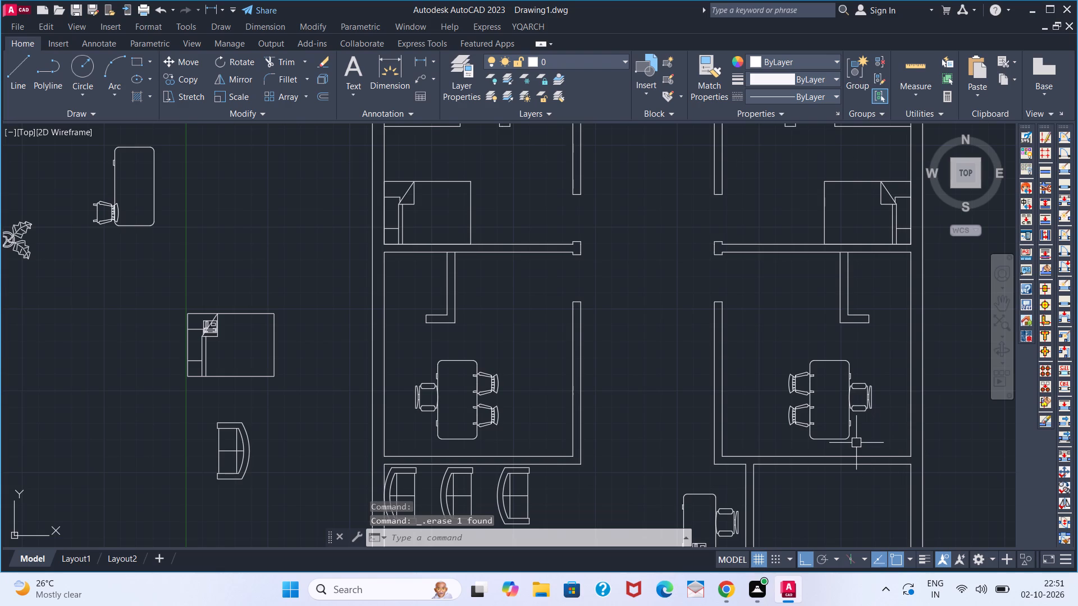
Draw a jamb 2" deep and 6" wide on the outer wall's inner face, opposite the lower-right enclosure's wall end.
scroll(564, 370, down, 1)
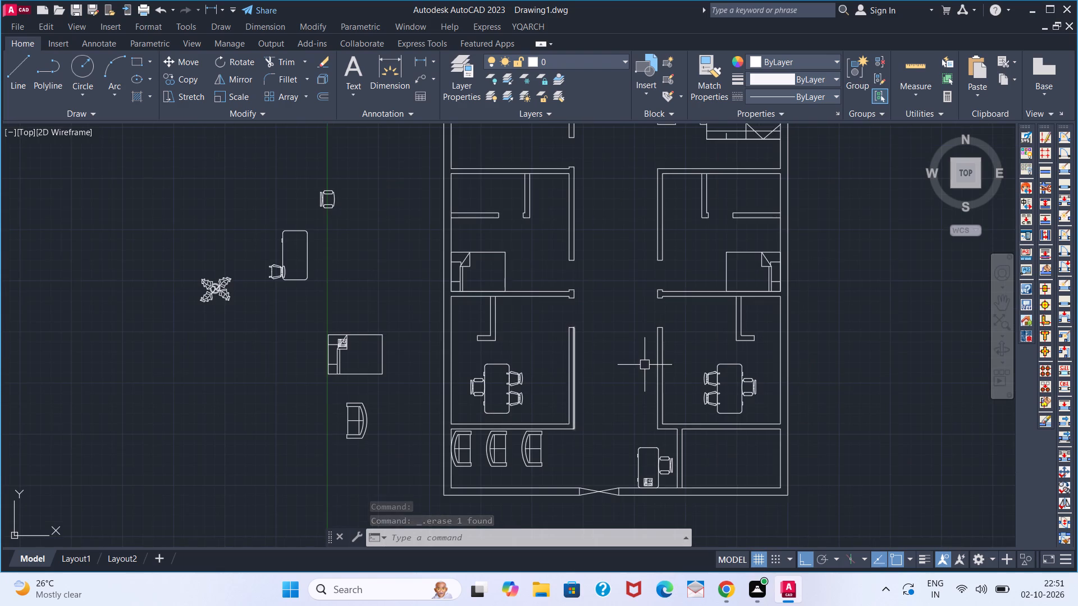
middle_drag(644, 364, 524, 387)
scroll(658, 371, up, 3)
scroll(657, 371, down, 2)
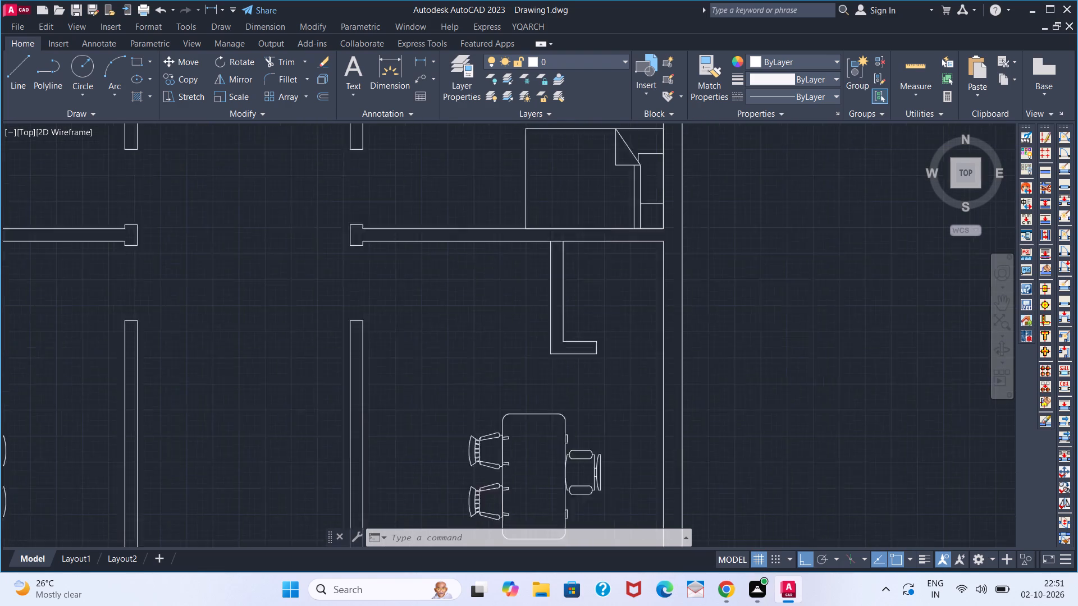
scroll(657, 371, down, 1)
scroll(651, 315, up, 3)
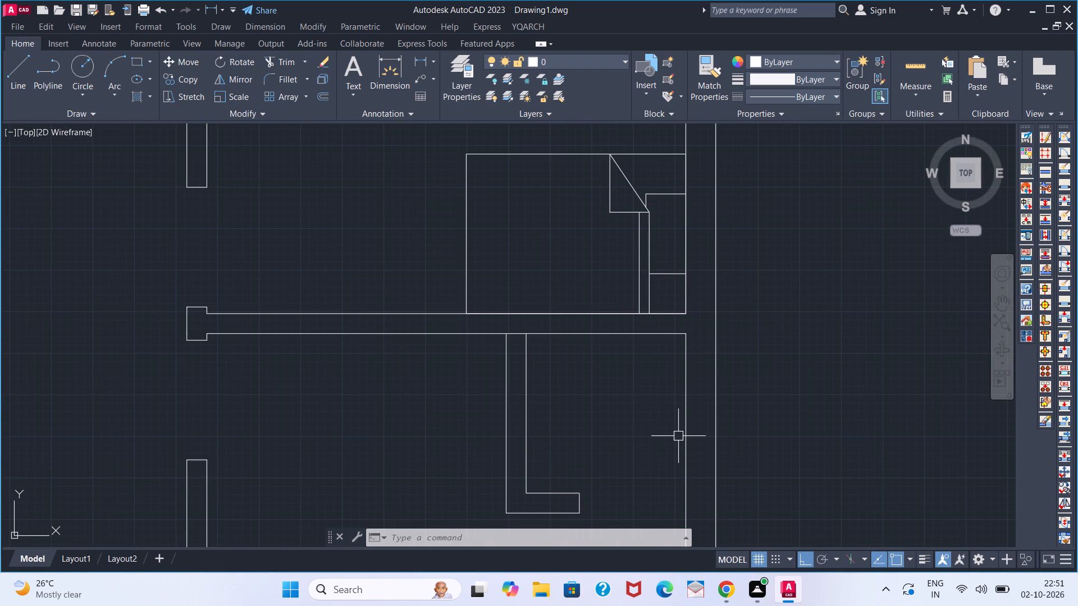
key(l)
key(Return)
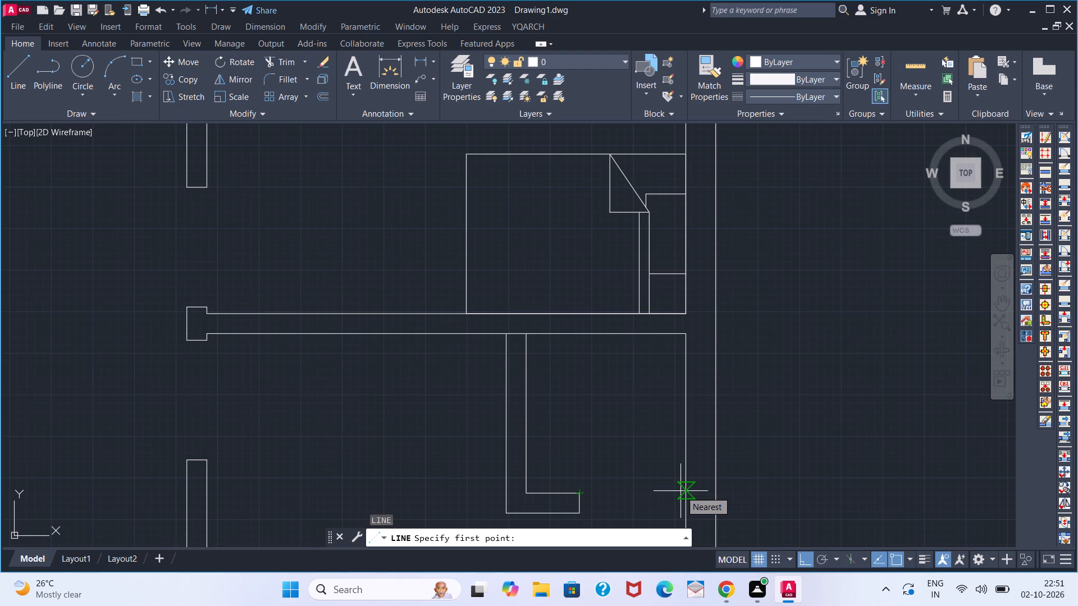
click(688, 495)
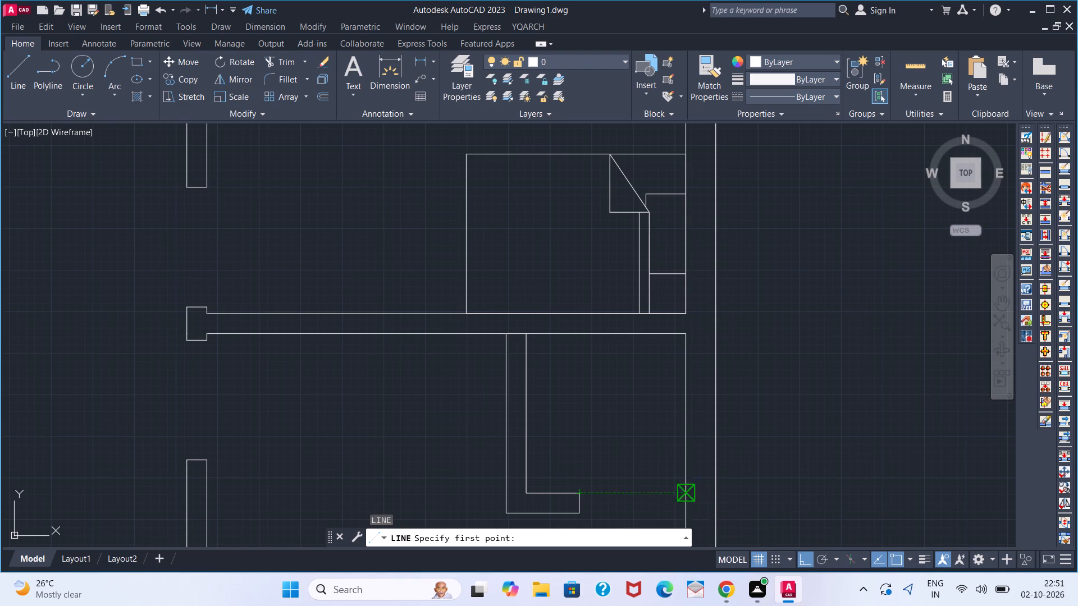
key(2)
key(Return)
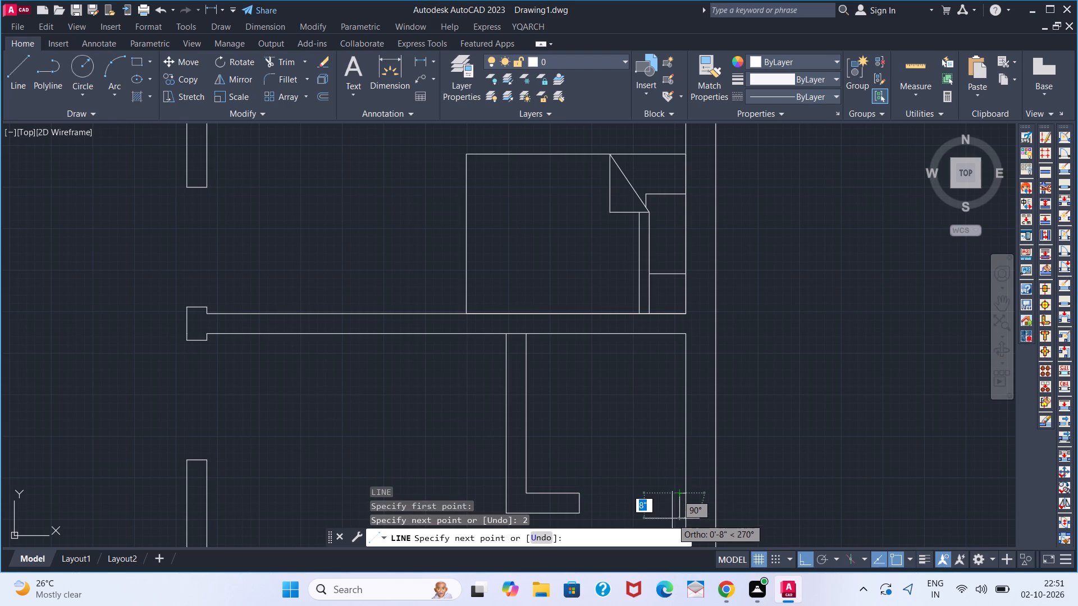
key(6)
key(Return)
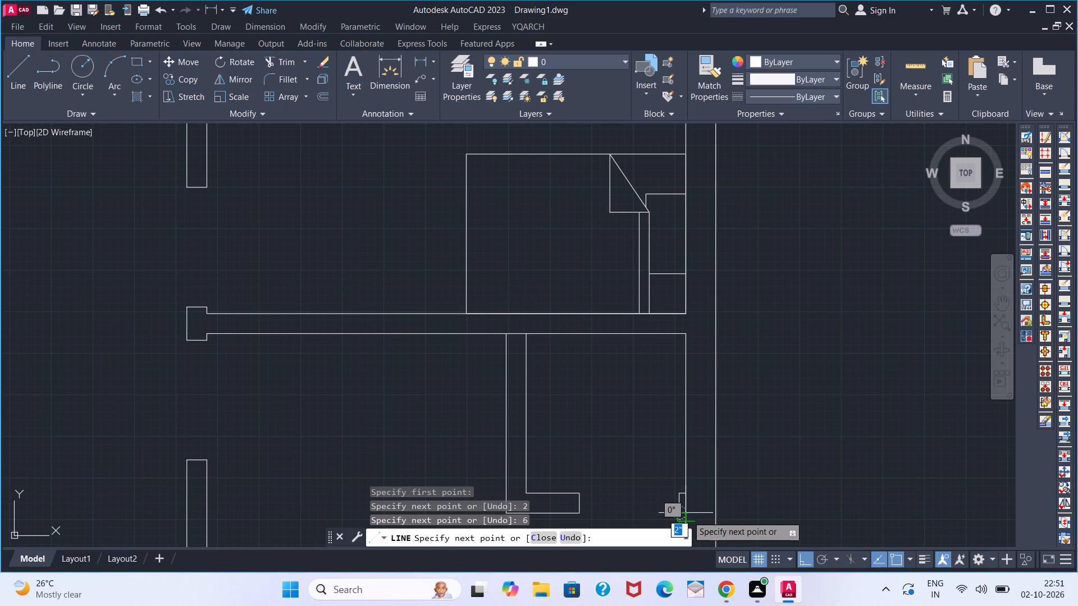
scroll(687, 516, up, 3)
click(678, 506)
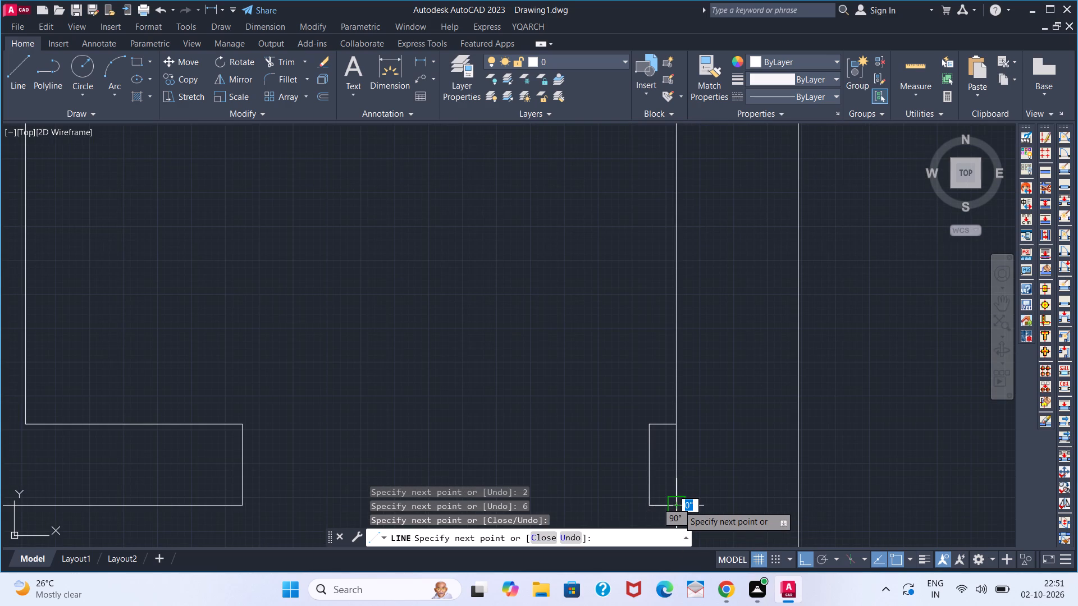
key(space)
Trim the outer wall's inner face line running through the new jamb at the lower-right enclosure's doorway.
text(TR)
key(space)
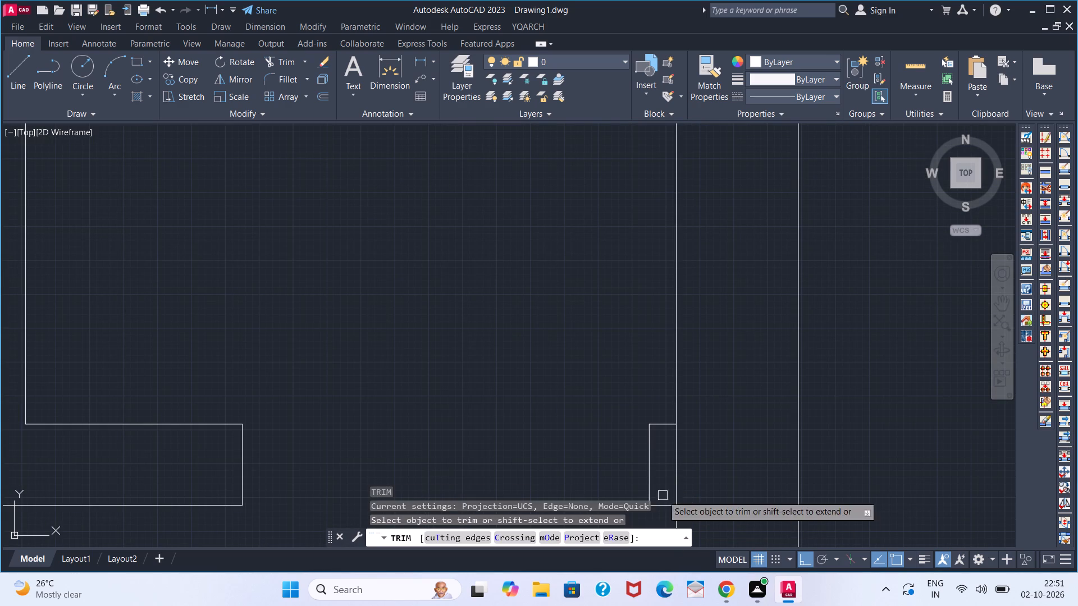
click(675, 478)
key(space)
Draw a matching jamb 2" deep and 6" wide on the outer wall's inner face, opposite the lower-left enclosure's wall end.
scroll(674, 478, down, 4)
middle_drag(150, 433, 156, 432)
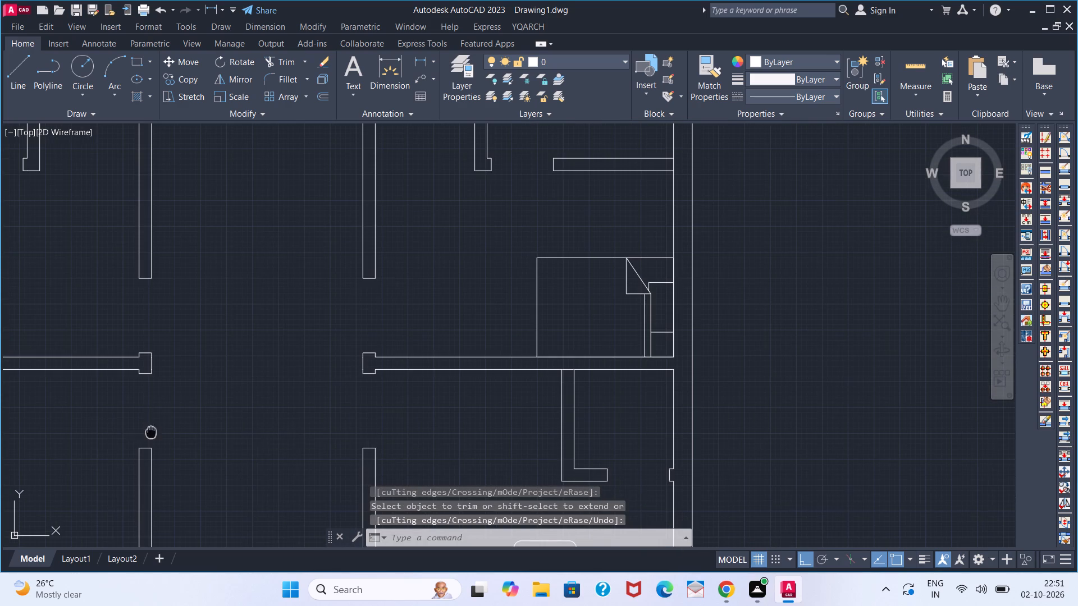
middle_drag(156, 432, 505, 401)
scroll(209, 439, up, 2)
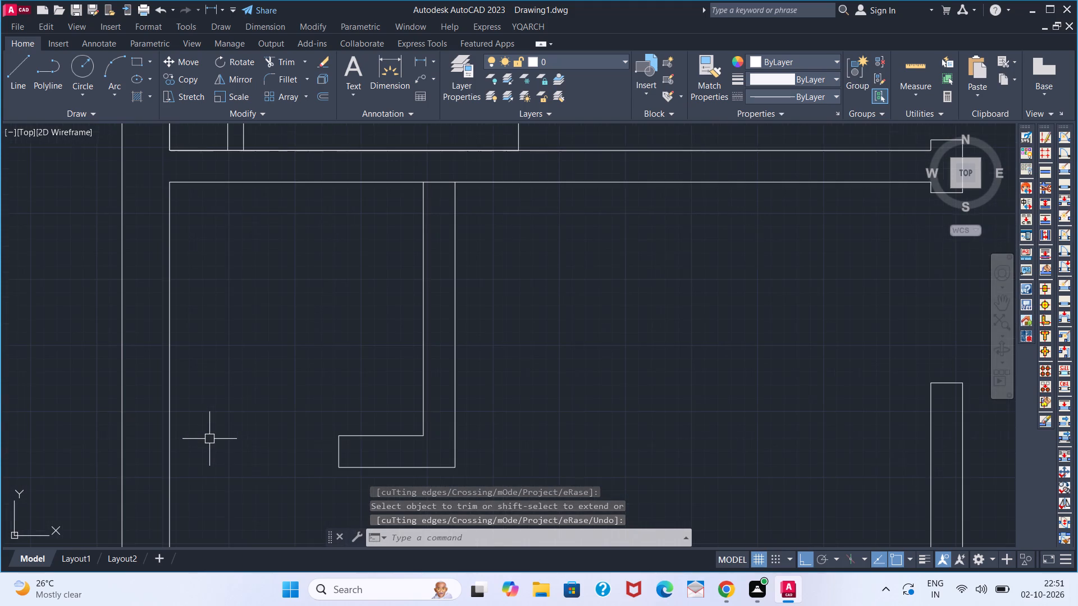
key(l)
key(Return)
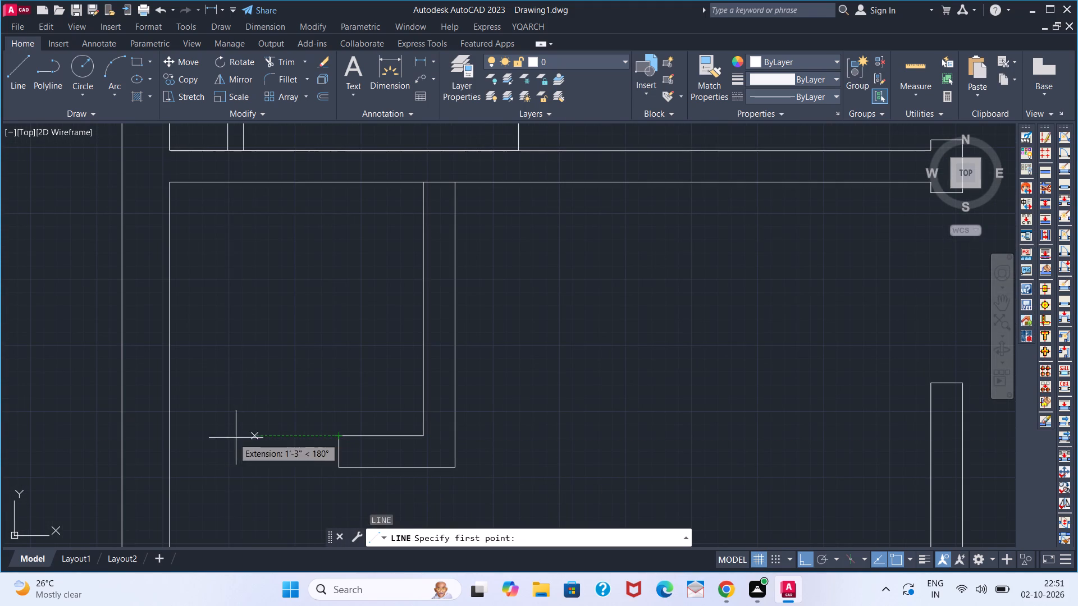
click(173, 439)
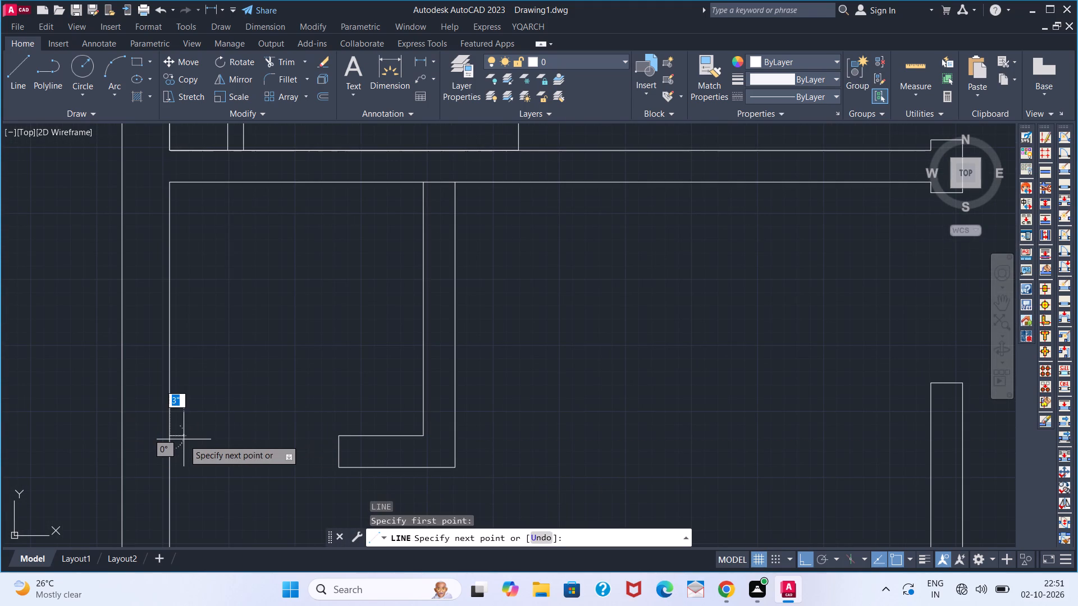
key(2)
key(Return)
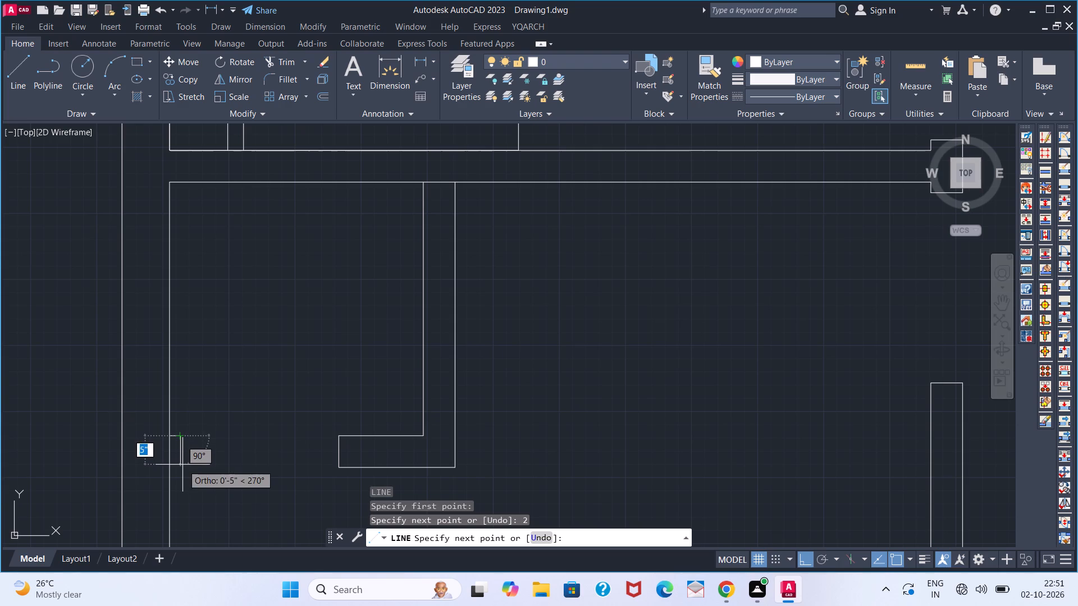
key(6)
key(Return)
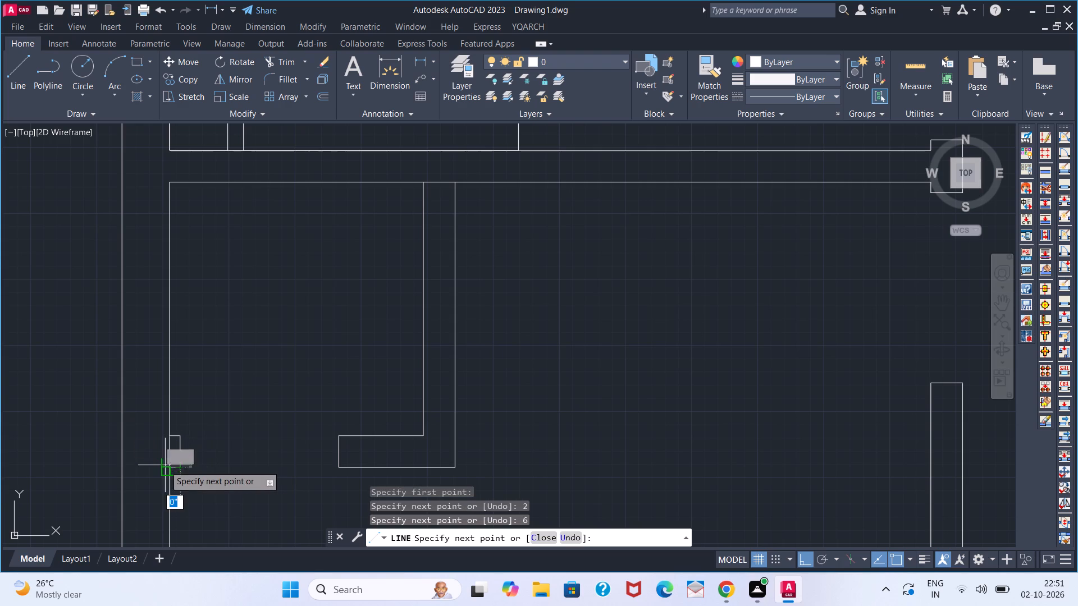
click(164, 465)
key(space)
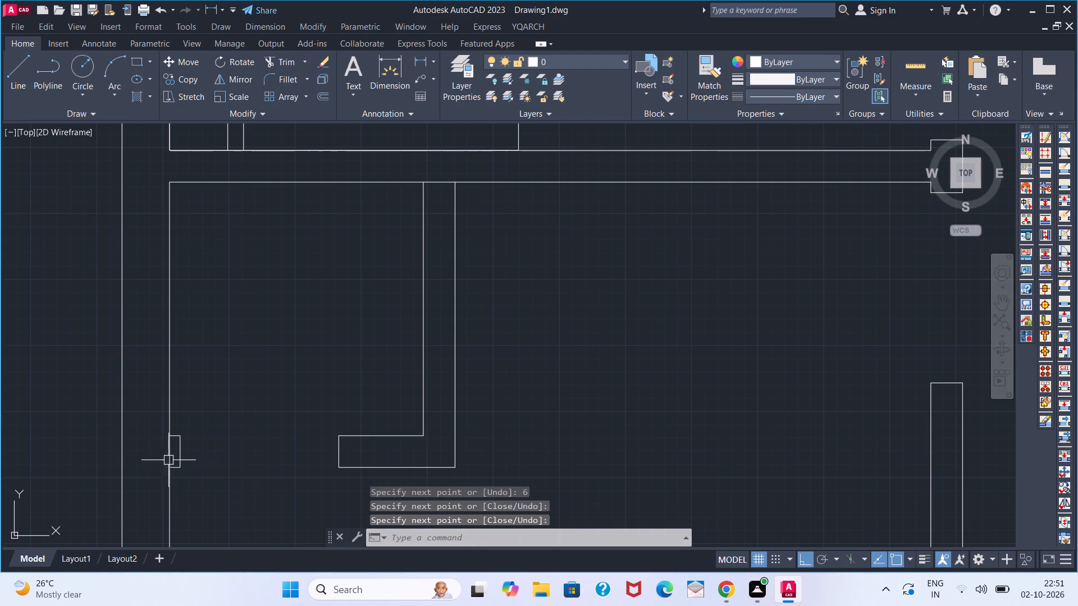
Trim the outer wall's inner face line running through the new jamb at the lower-left enclosure's doorway.
text(TR)
key(space)
click(169, 456)
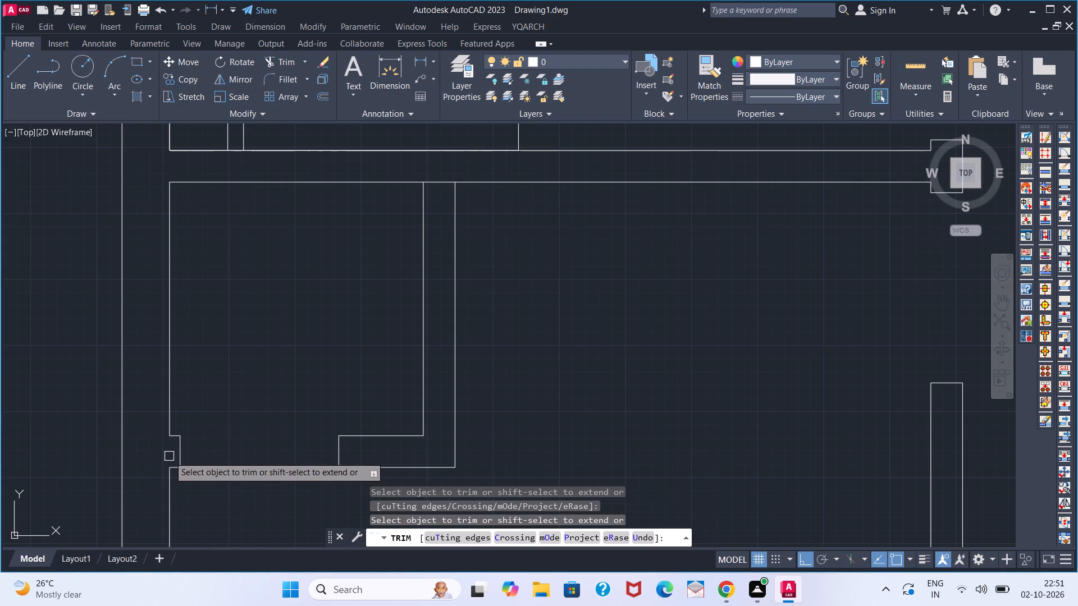
key(space)
Examine the whole floor plan and the layout of its upper rooms.
scroll(251, 447, down, 4)
scroll(334, 462, down, 2)
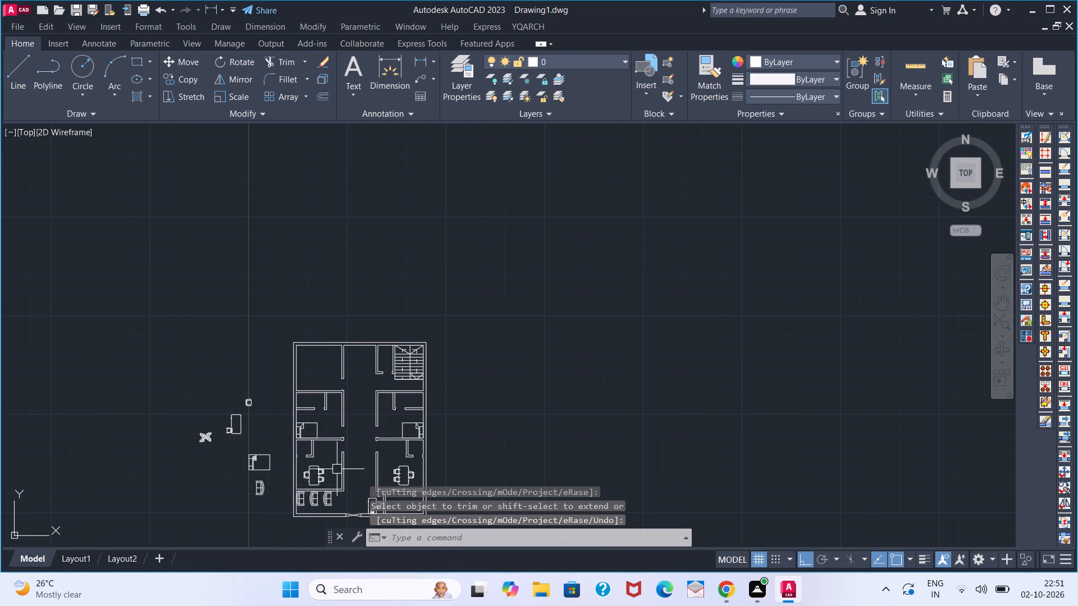
middle_drag(337, 470, 169, 456)
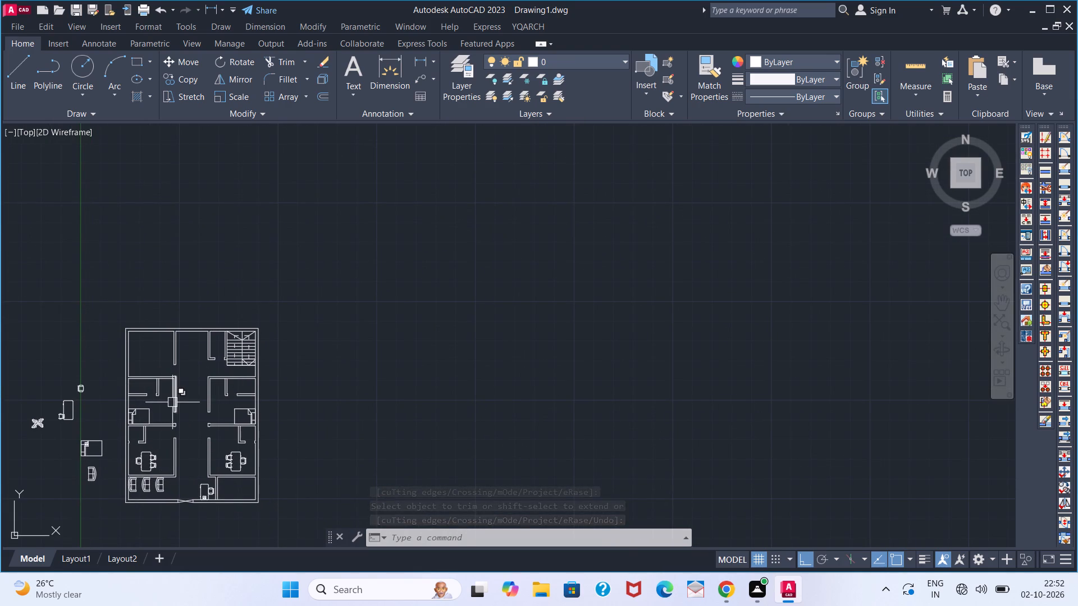
scroll(162, 394, up, 1)
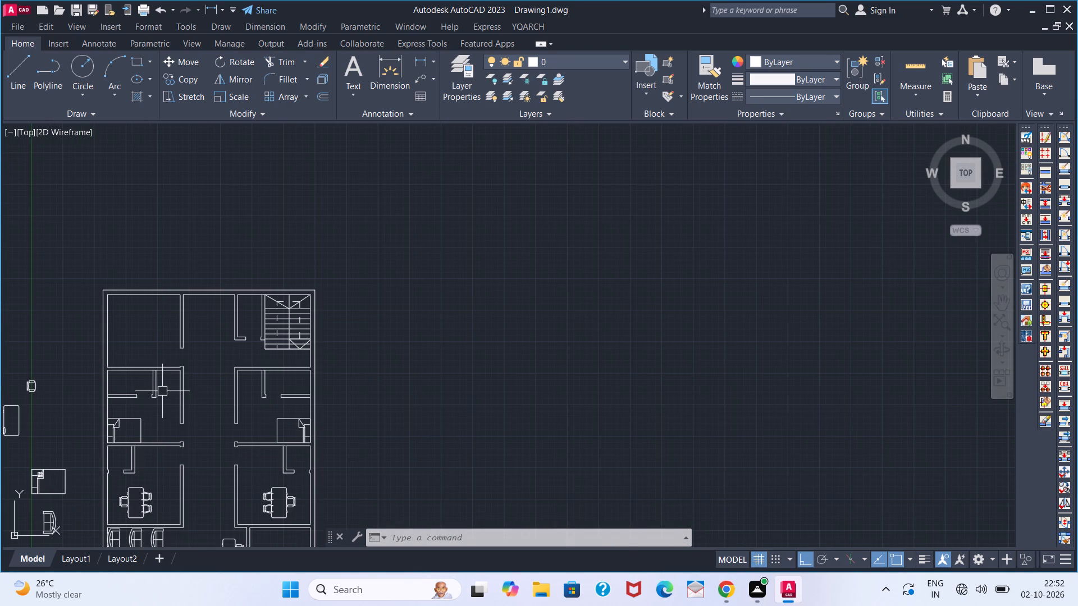
scroll(173, 419, down, 1)
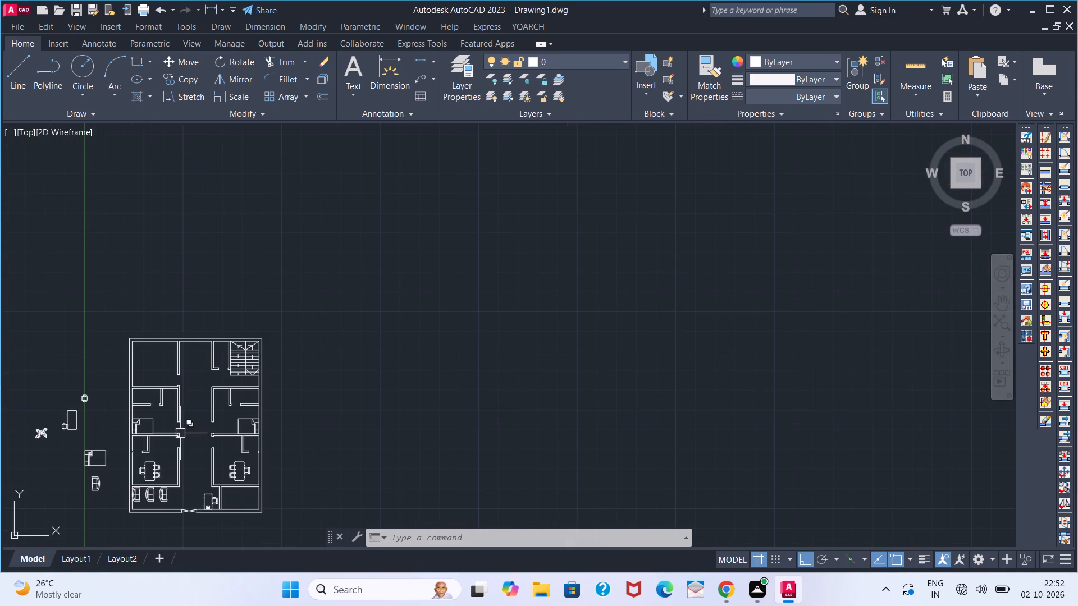
scroll(180, 433, down, 1)
middle_drag(185, 447, 285, 427)
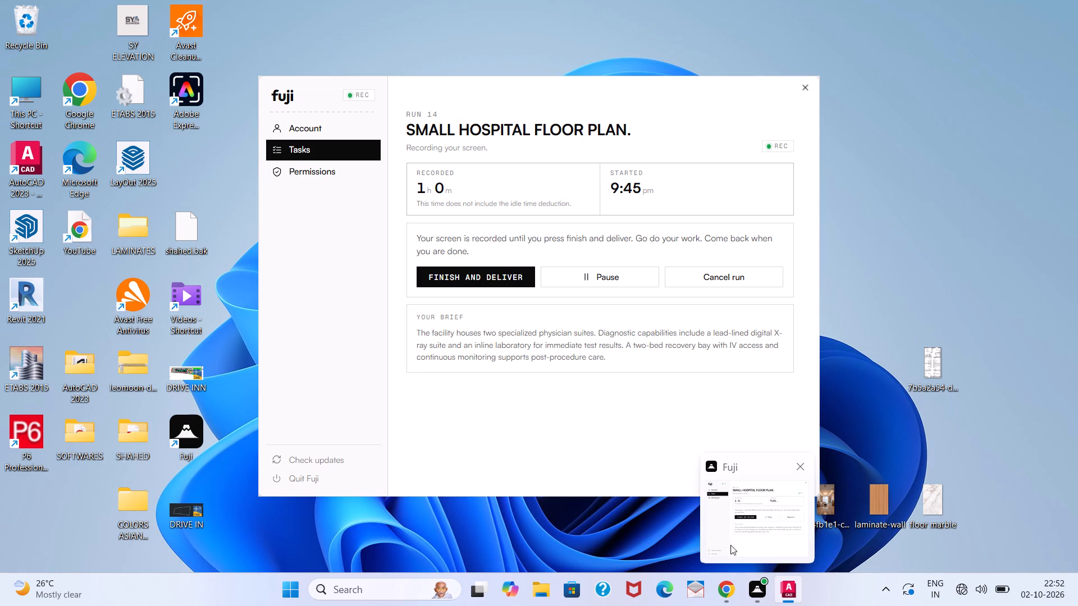
scroll(275, 371, up, 3)
scroll(275, 371, down, 1)
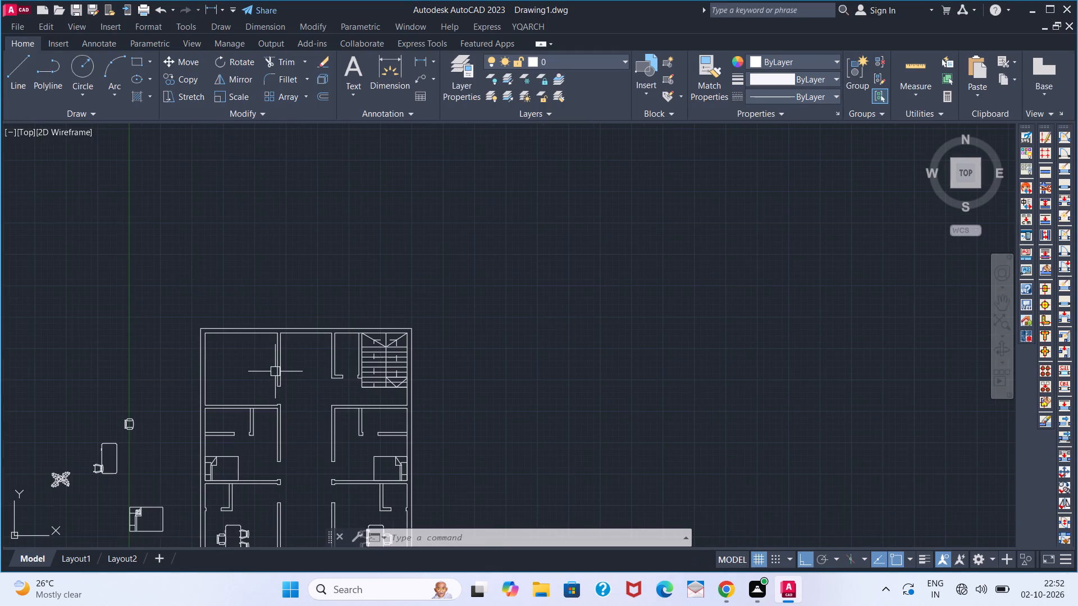
scroll(217, 371, up, 1)
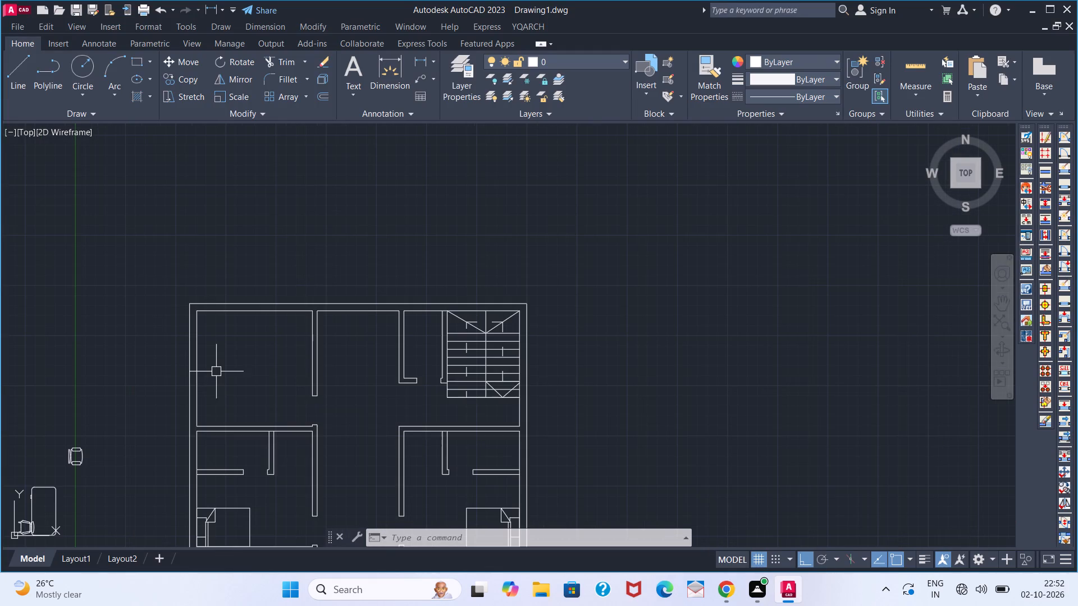
Draw a line along the outer wall's inner face in the upper-left room, from its lower corner to its upper corner.
key(l)
key(Return)
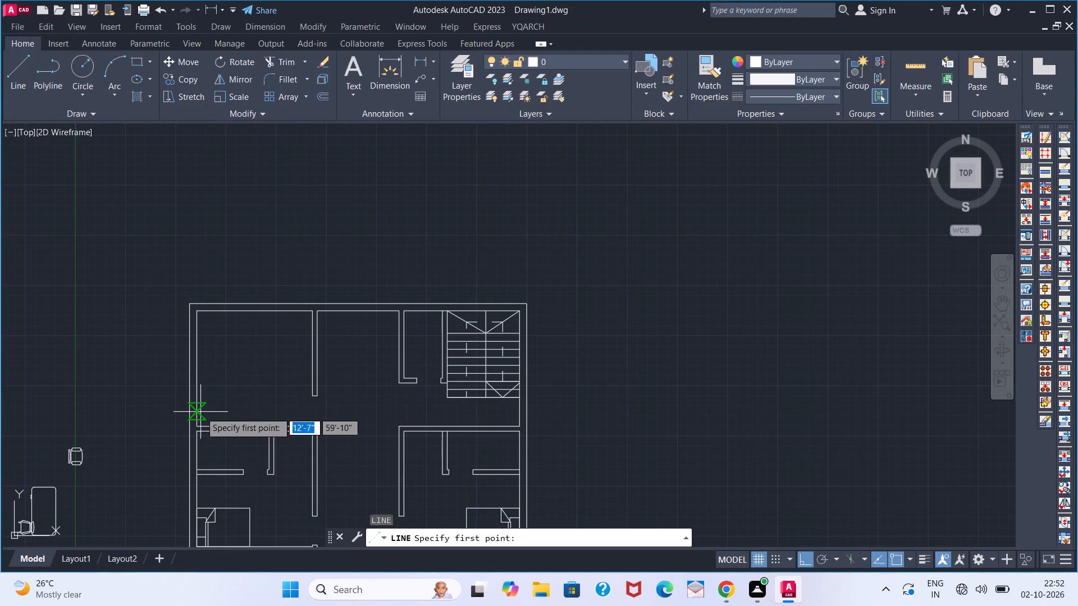
click(200, 423)
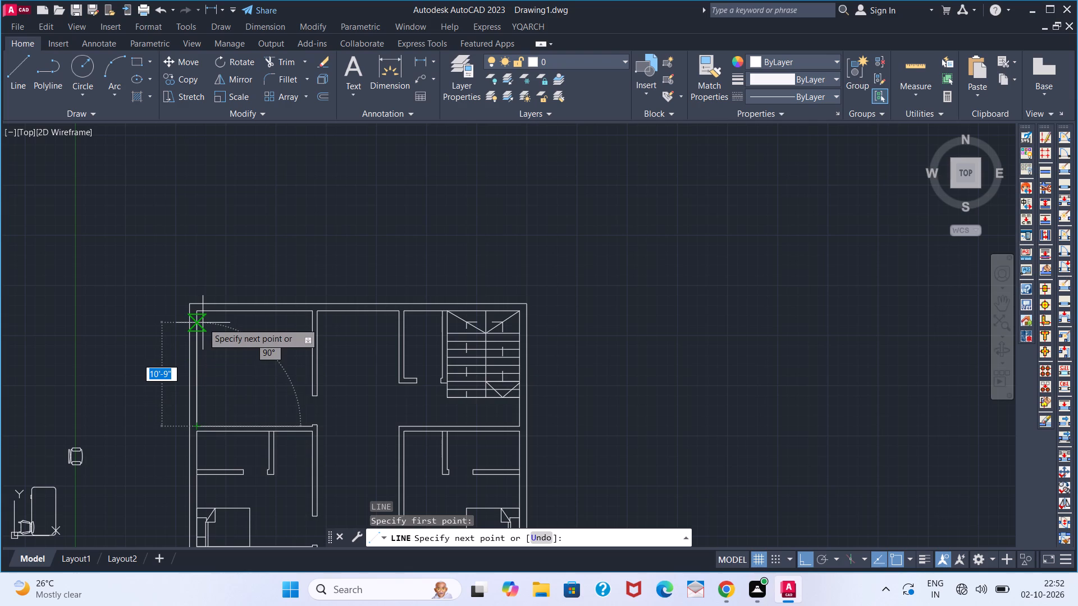
click(203, 317)
key(space)
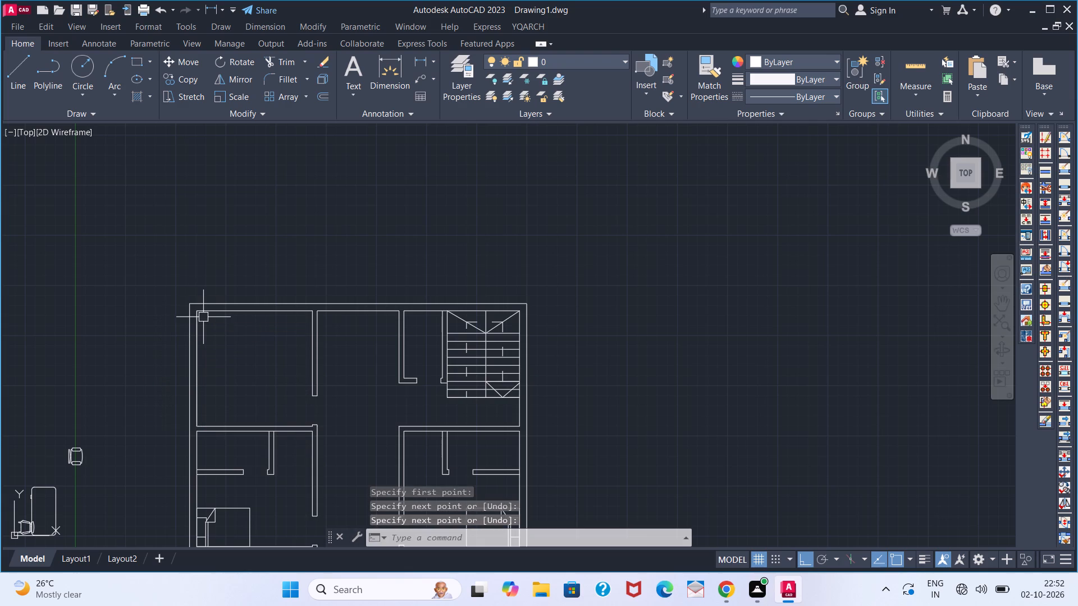
Draw a short line across the outer wall's thickness at the midpoint of the upper-left room's inner wall face.
text(L)
key(Return)
click(194, 370)
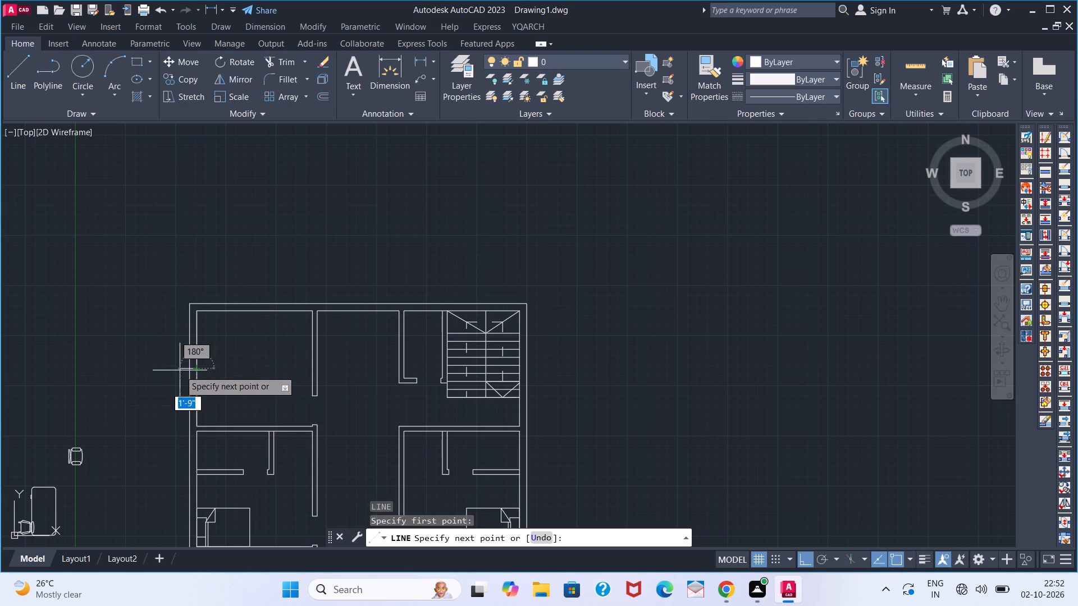
click(186, 369)
key(space)
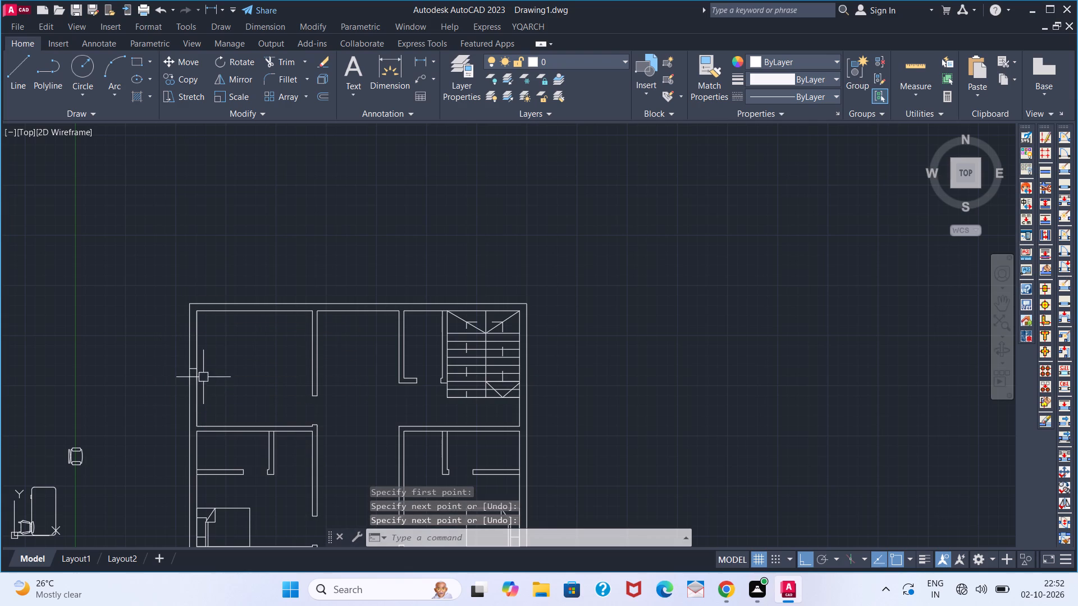
Offset the short crossing line 2' to both sides along the wall as the window's end lines.
key(o)
key(Return)
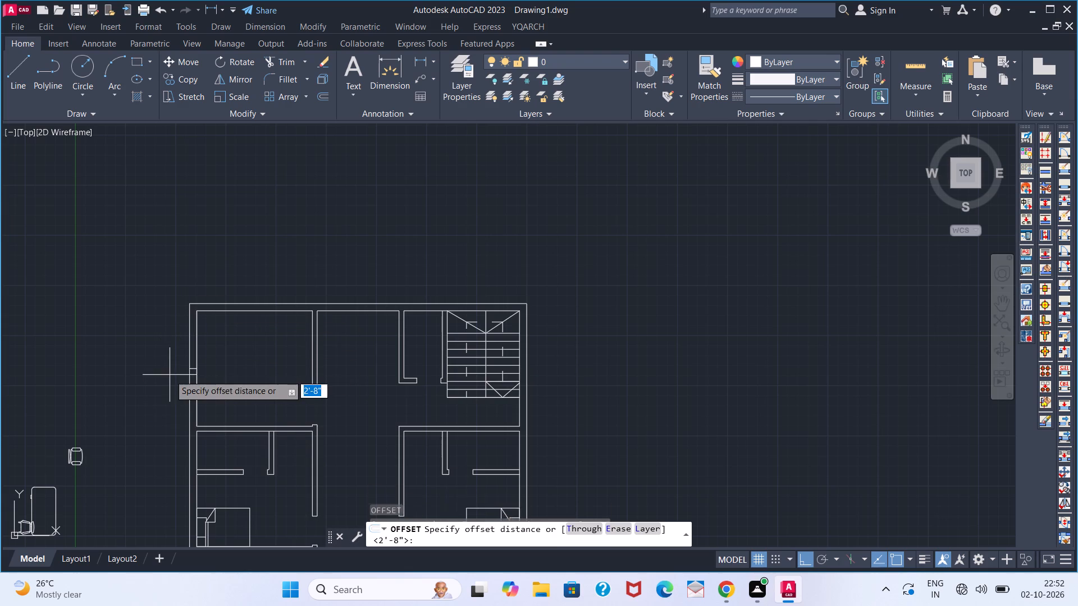
scroll(184, 369, up, 3)
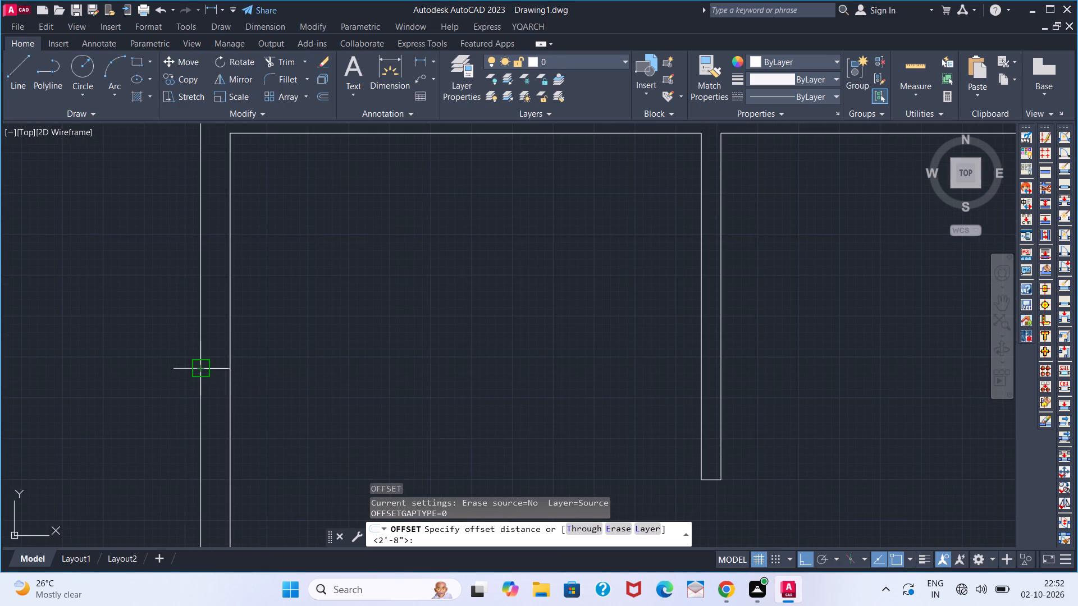
text(2')
key(Return)
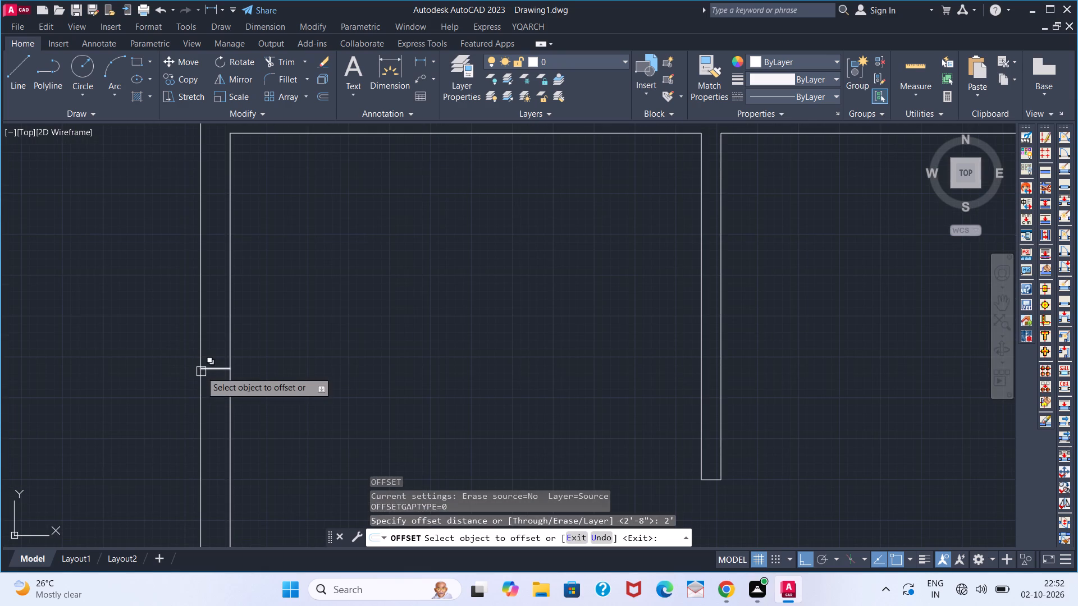
click(211, 371)
click(211, 307)
click(223, 365)
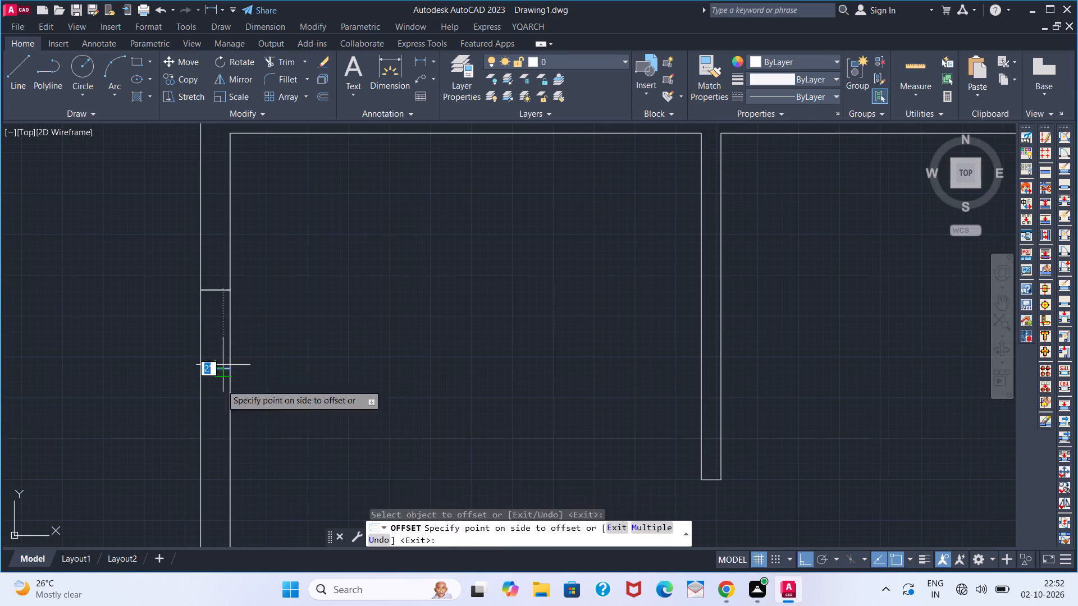
click(217, 433)
scroll(216, 432, down, 2)
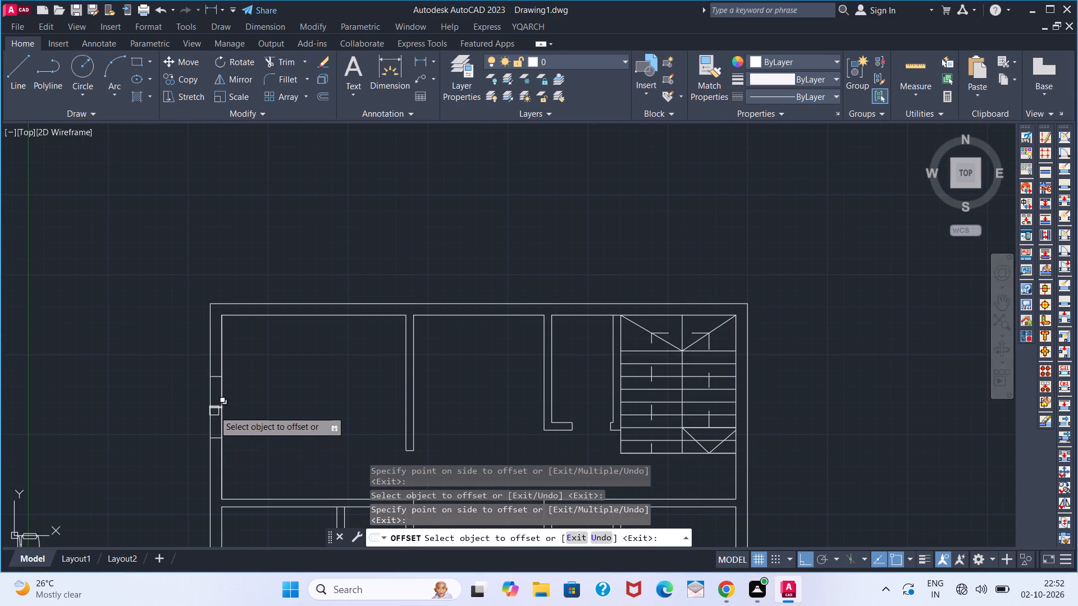
key(space)
Delete the original crossing line midway between the two window end lines.
scroll(213, 411, up, 2)
click(213, 408)
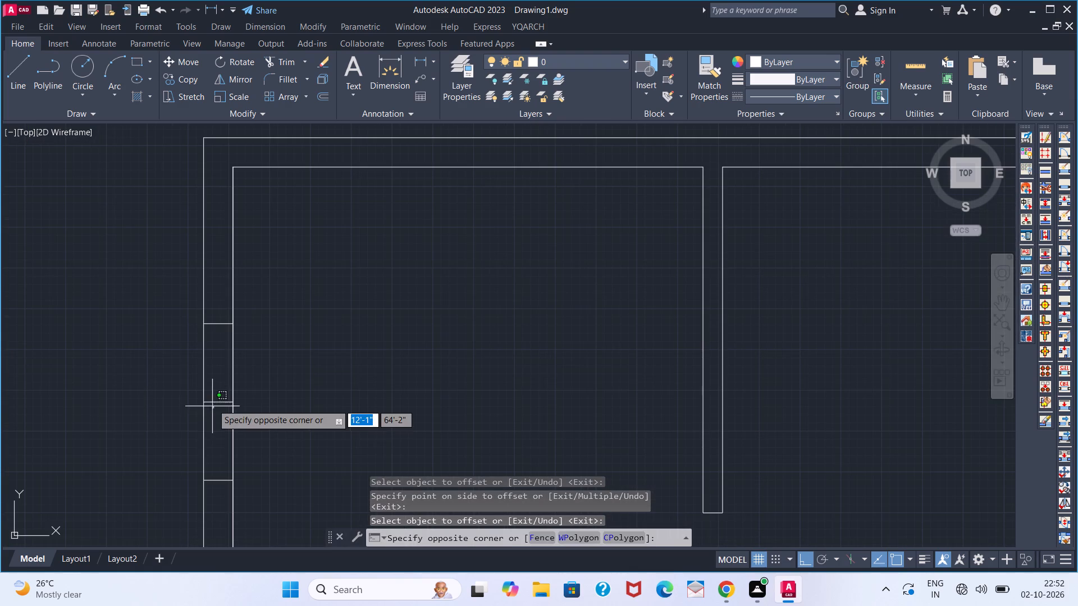
click(212, 401)
key(Delete)
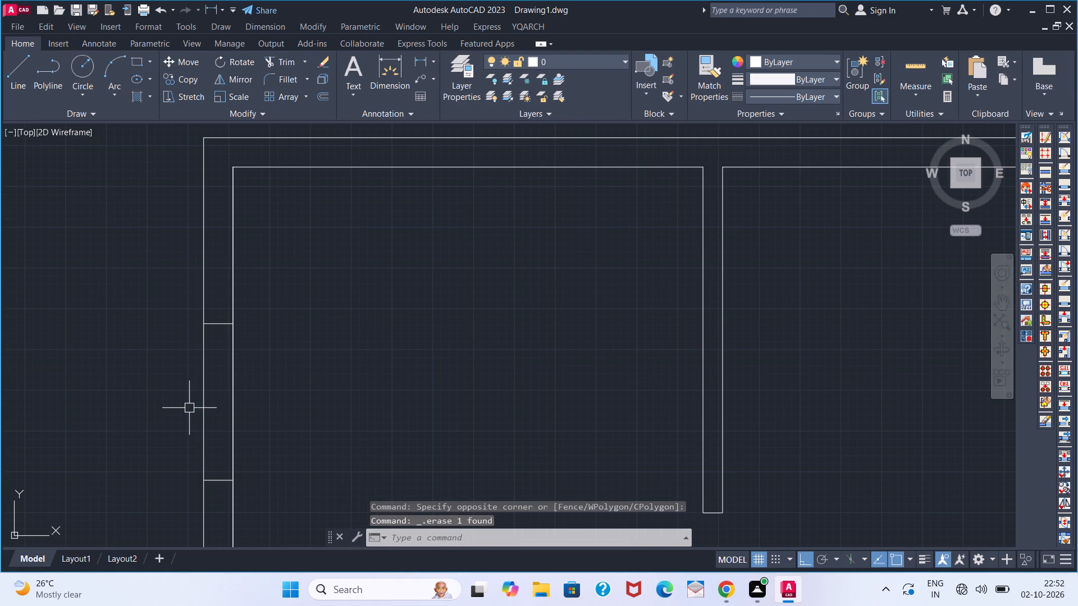
Draw the window's centreline within the wall, joining the midpoints of the two end lines.
key(l)
key(Return)
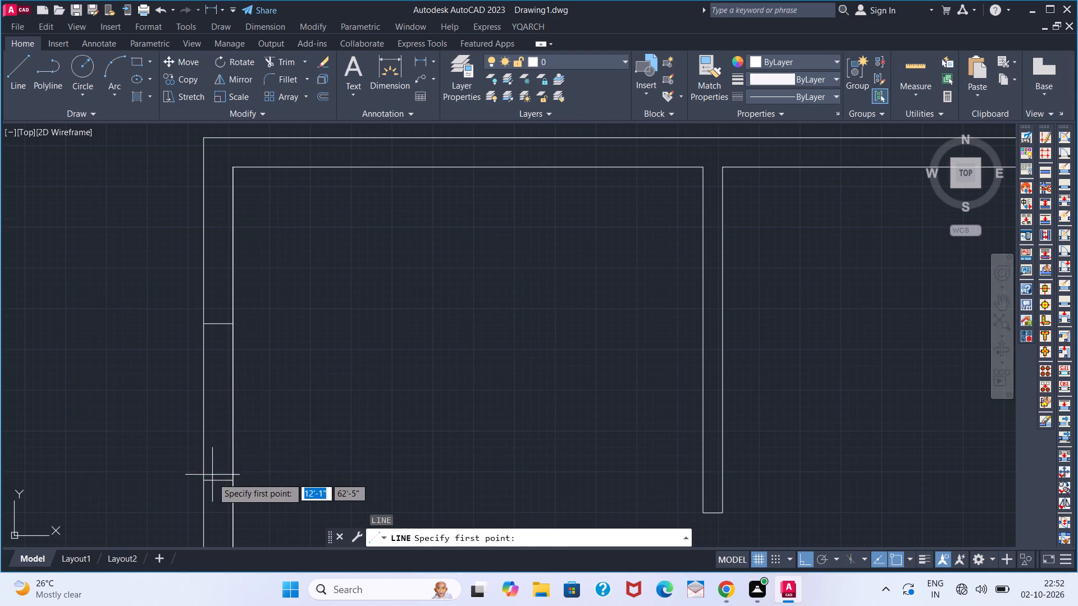
click(213, 480)
click(218, 331)
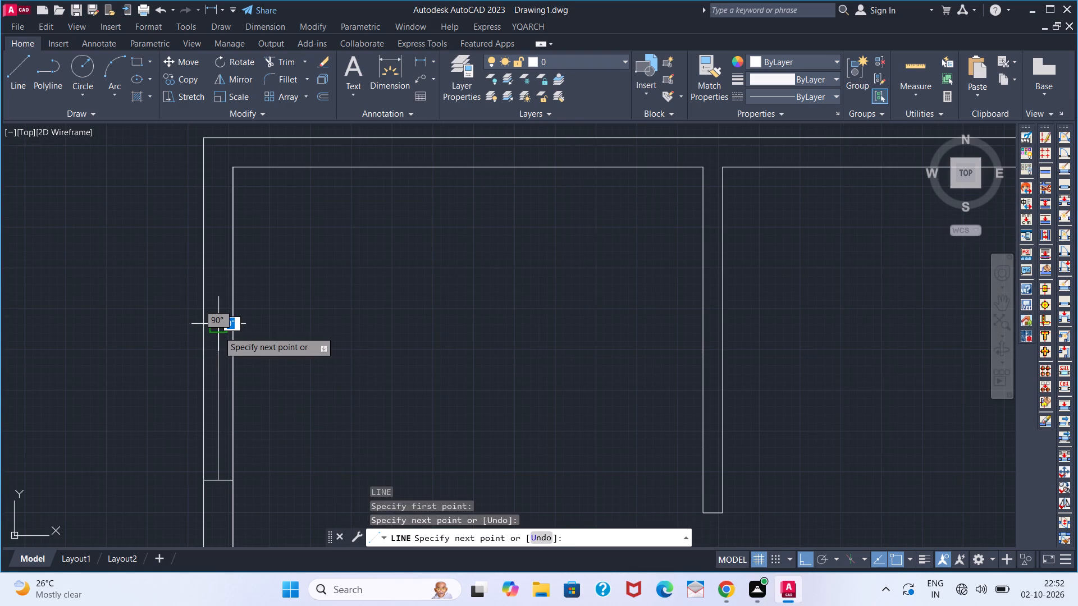
key(space)
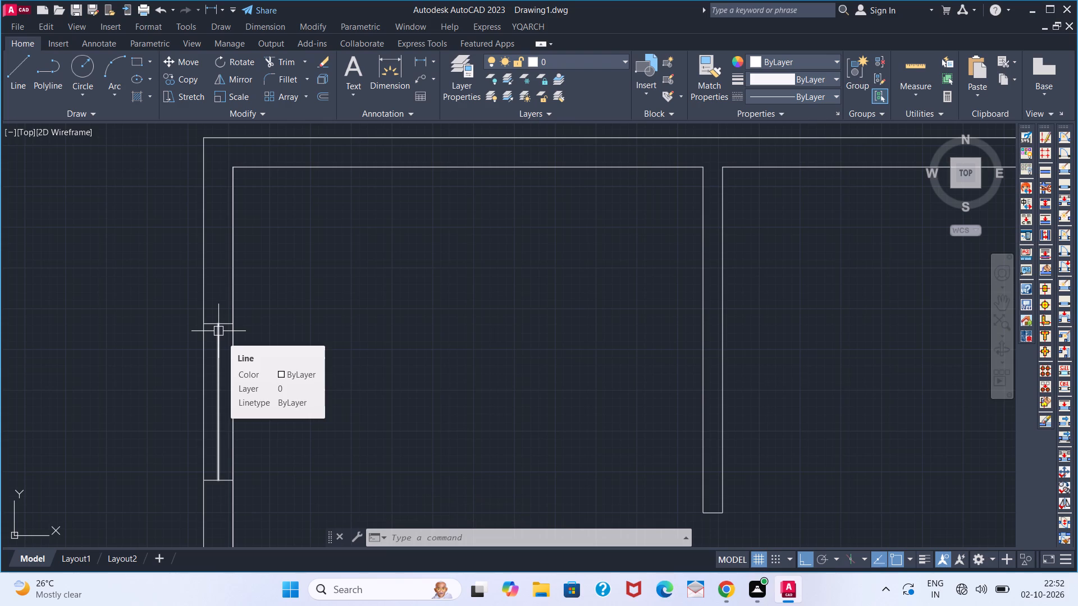
Offset the window's centreline 1" to both sides and delete the original centreline.
key(o)
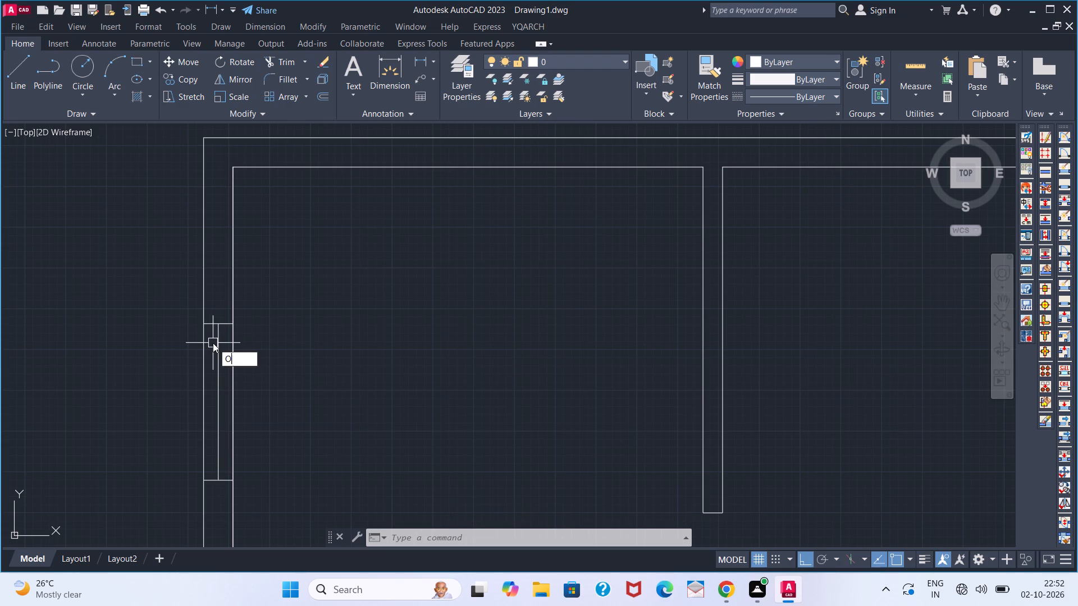
key(Return)
key(1)
key(Return)
click(222, 350)
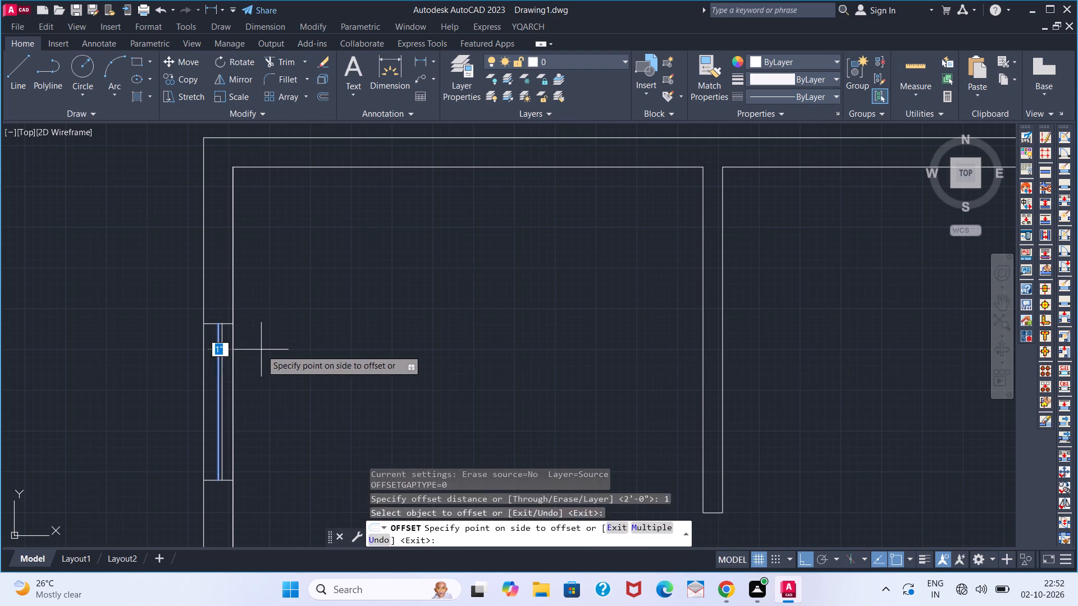
click(261, 350)
scroll(195, 369, up, 3)
click(280, 385)
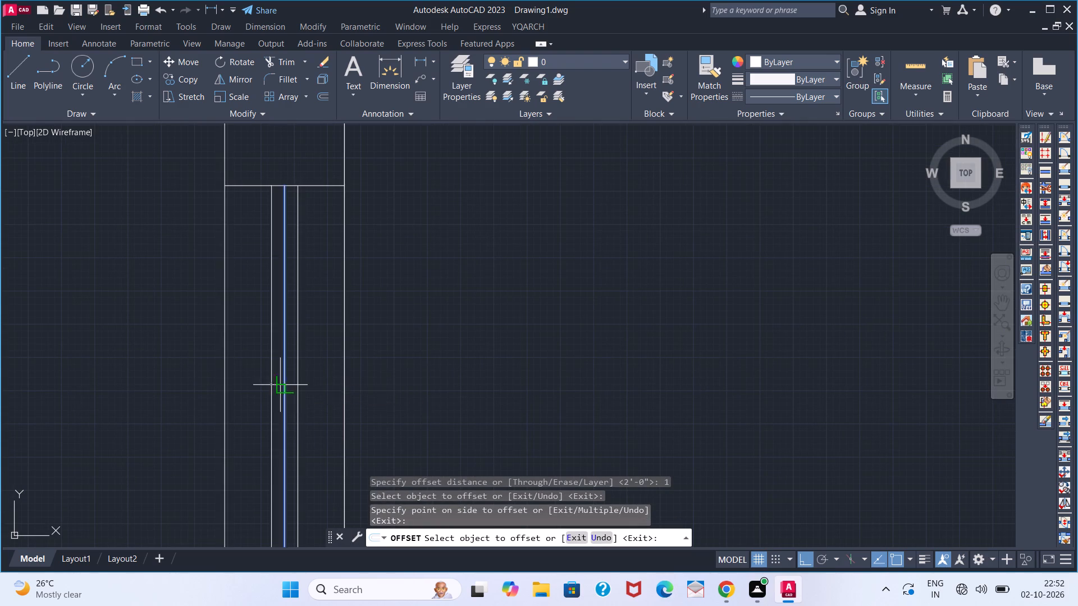
click(240, 381)
key(space)
click(287, 385)
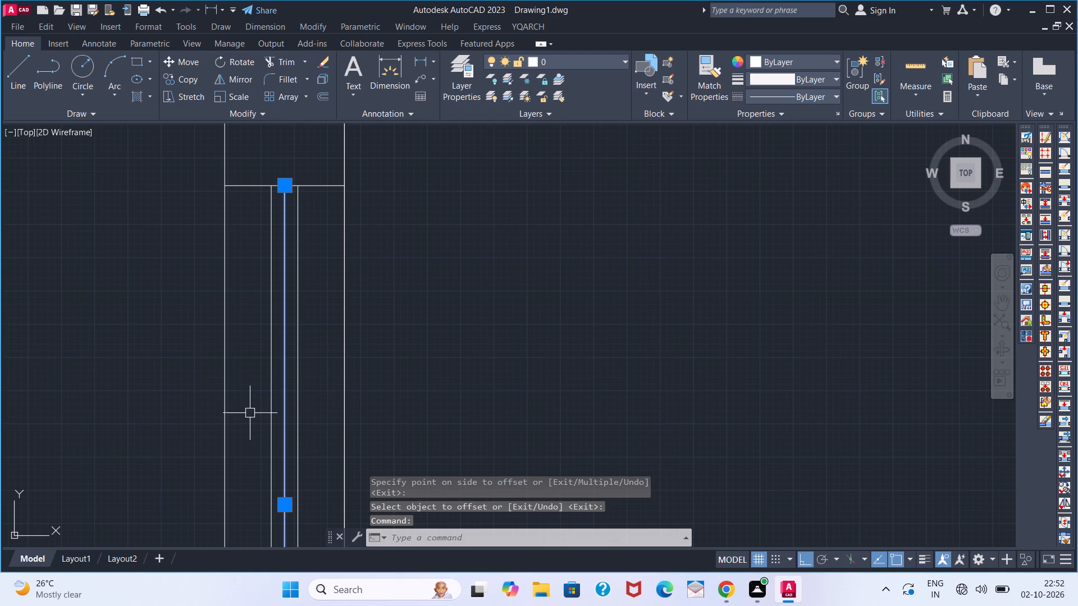
key(Delete)
Group the window's two end lines and two glazing lines into one object.
scroll(260, 384, down, 3)
scroll(265, 319, up, 3)
click(288, 336)
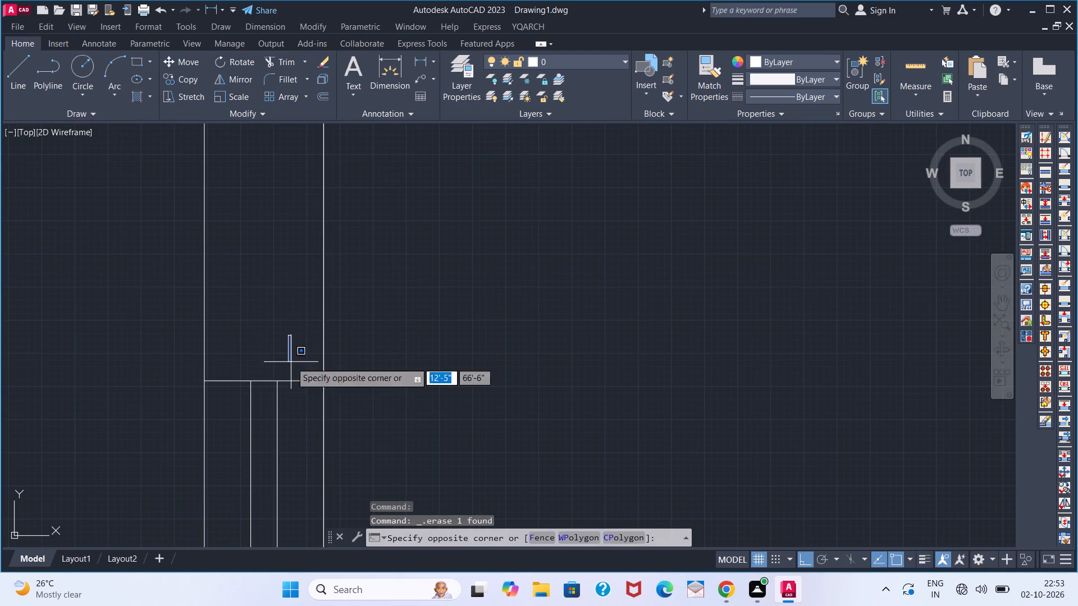
click(245, 459)
scroll(247, 459, down, 3)
middle_drag(261, 477, 254, 366)
scroll(241, 490, up, 1)
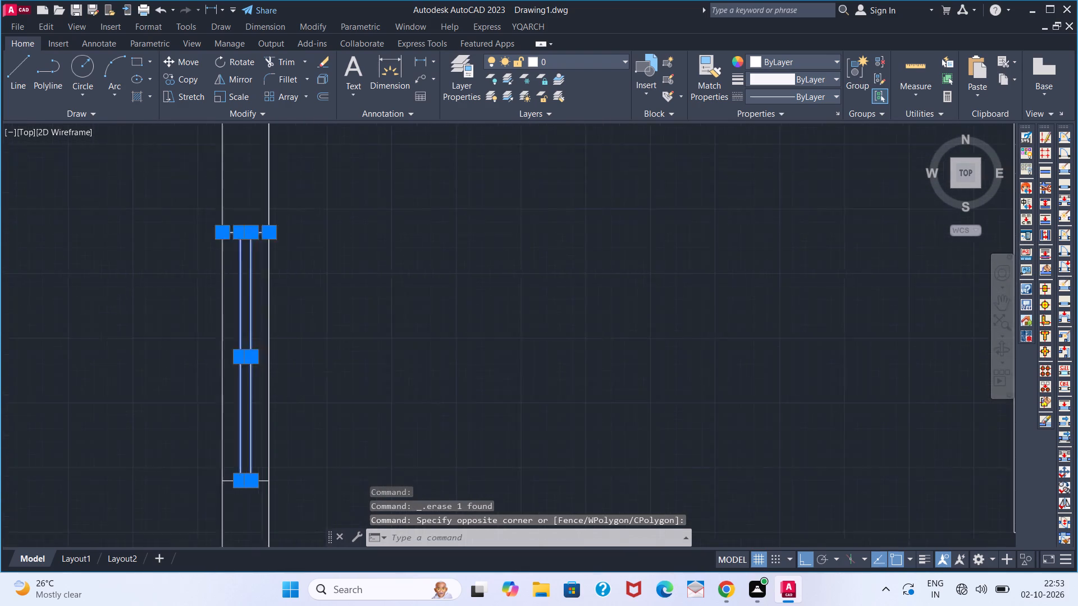
scroll(241, 490, up, 2)
click(218, 470)
text(G)
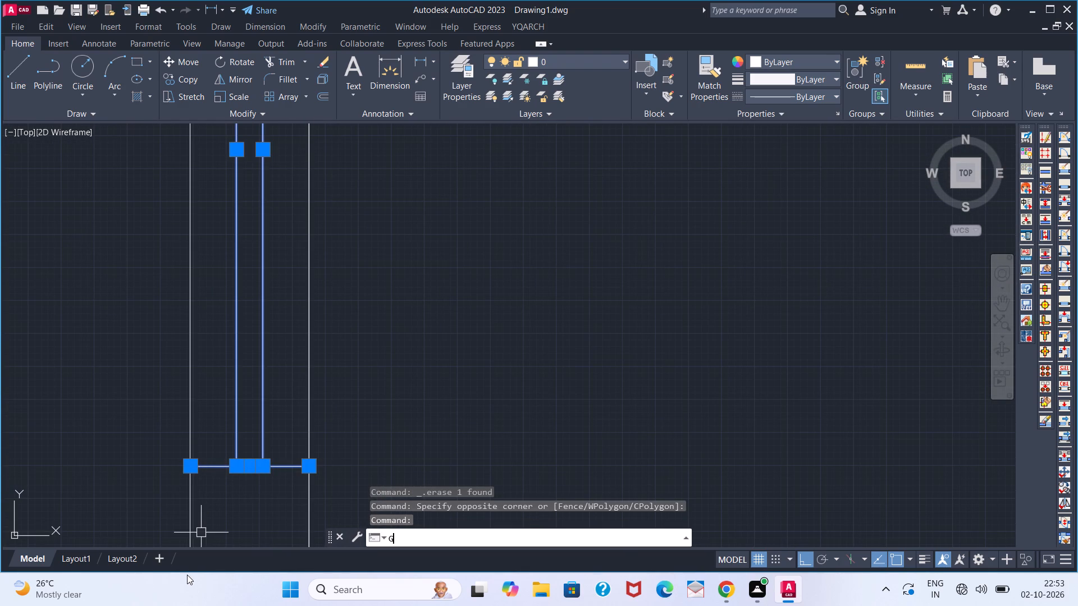
key(space)
Copy the window group straight down the same outer wall to the middle-left room, just below its short partition.
click(248, 463)
scroll(249, 466, down, 2)
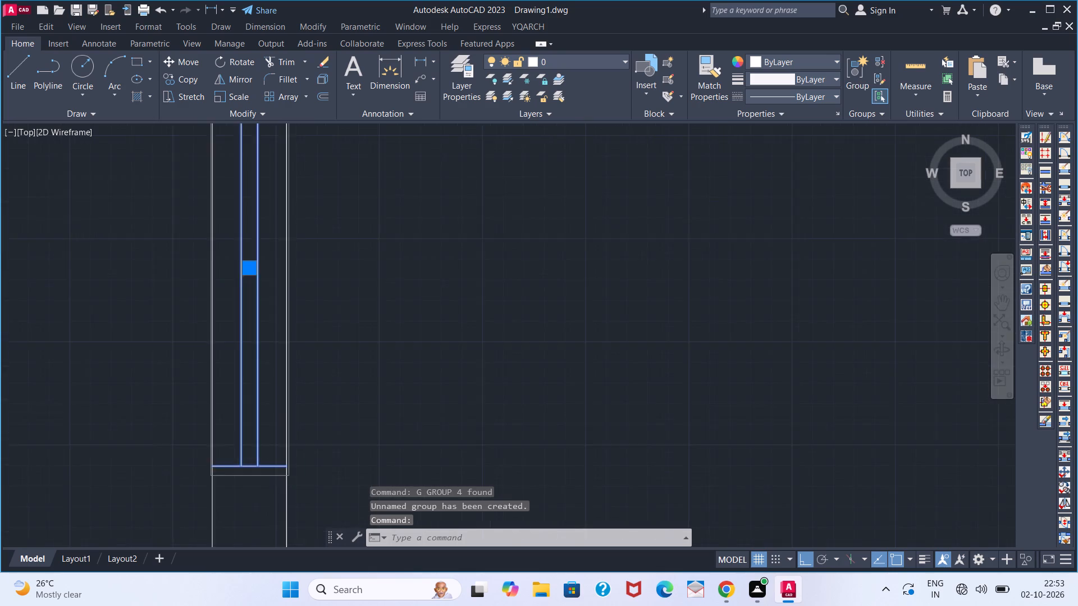
text(CO)
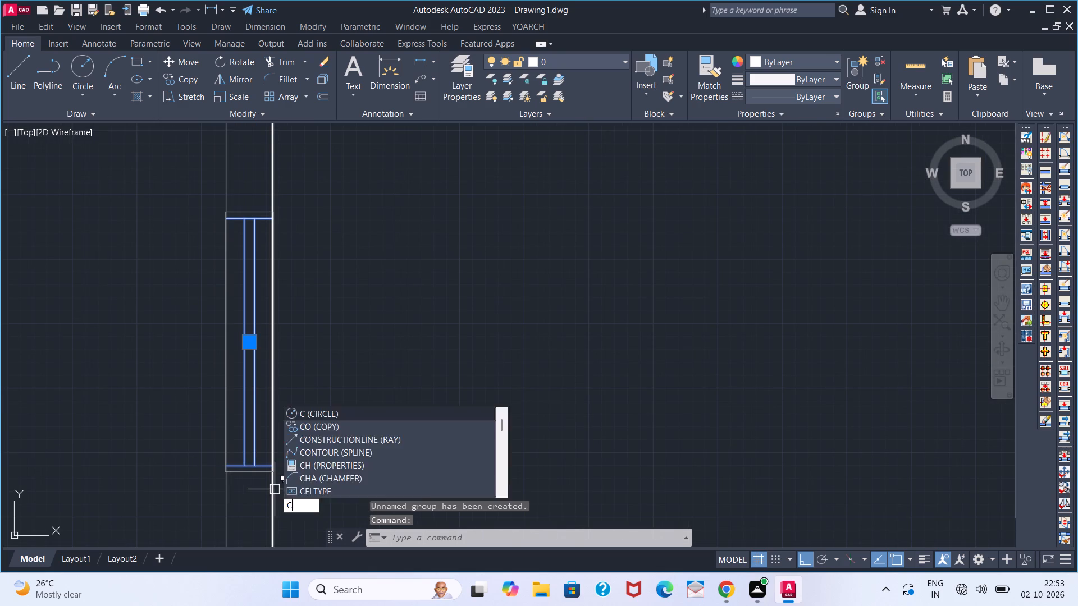
key(Return)
click(279, 471)
scroll(279, 471, down, 5)
middle_drag(279, 471, 290, 364)
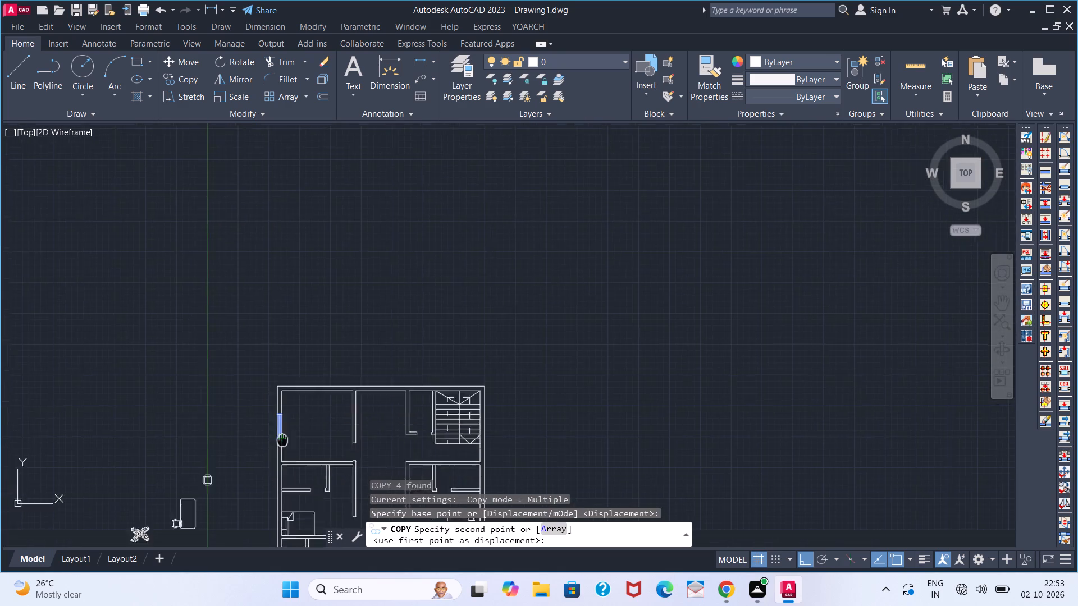
middle_drag(290, 364, 298, 309)
scroll(298, 370, up, 3)
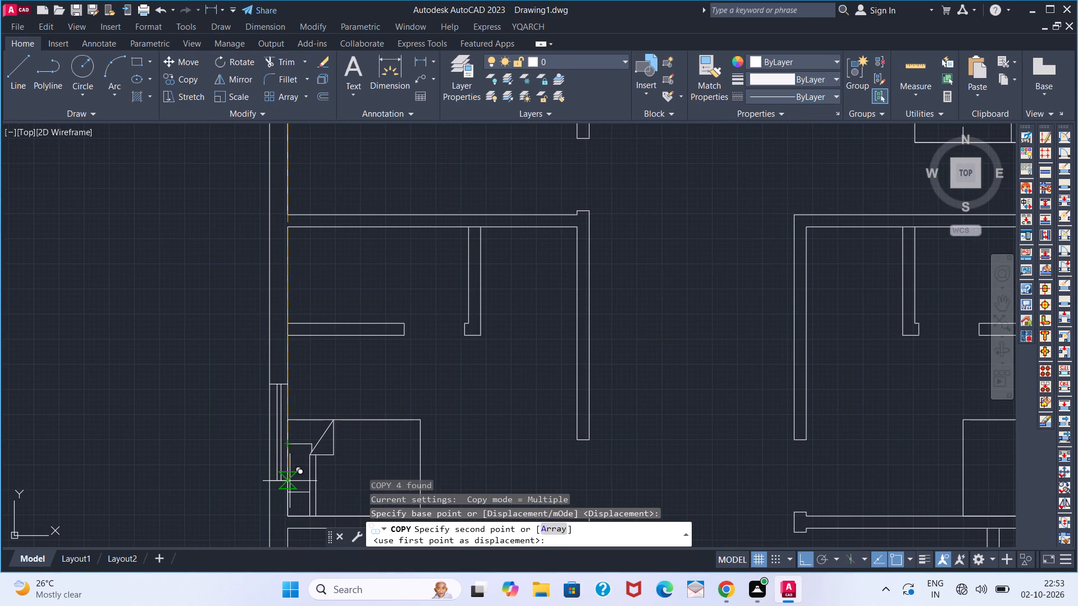
click(288, 433)
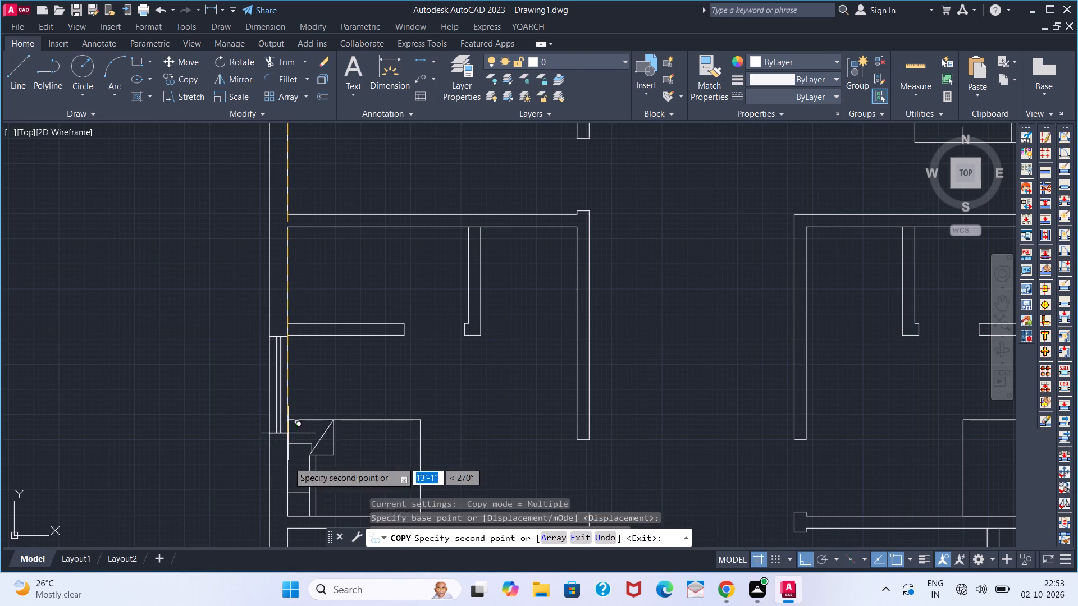
Place another window copy in the same outer wall at the lower-left room, beside the table and chairs.
middle_drag(287, 551, 282, 291)
scroll(271, 545, down, 2)
middle_drag(269, 538, 298, 219)
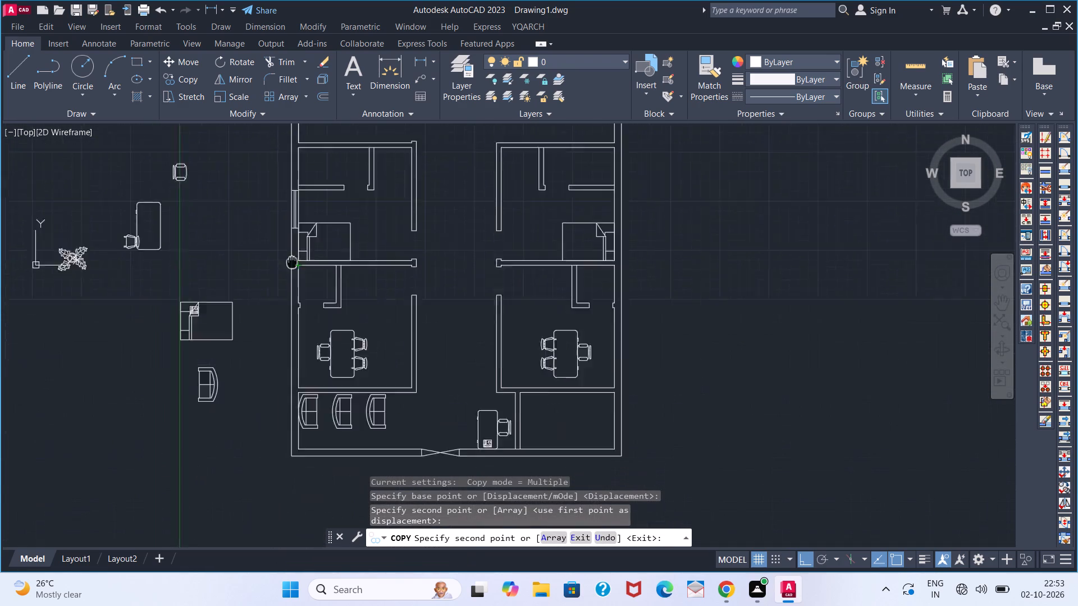
middle_drag(298, 219, 302, 205)
middle_click(302, 205)
scroll(318, 242, up, 4)
scroll(265, 423, down, 2)
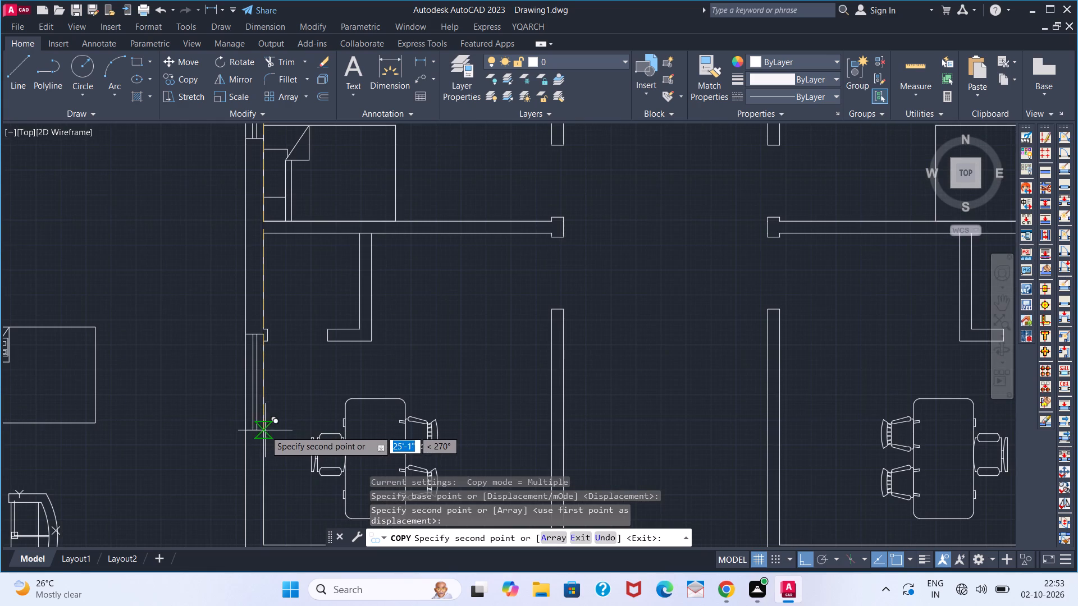
click(269, 485)
Turn ortho off and place window copies in the opposite outer wall at the lower-right and middle-right rooms.
scroll(359, 465, down, 4)
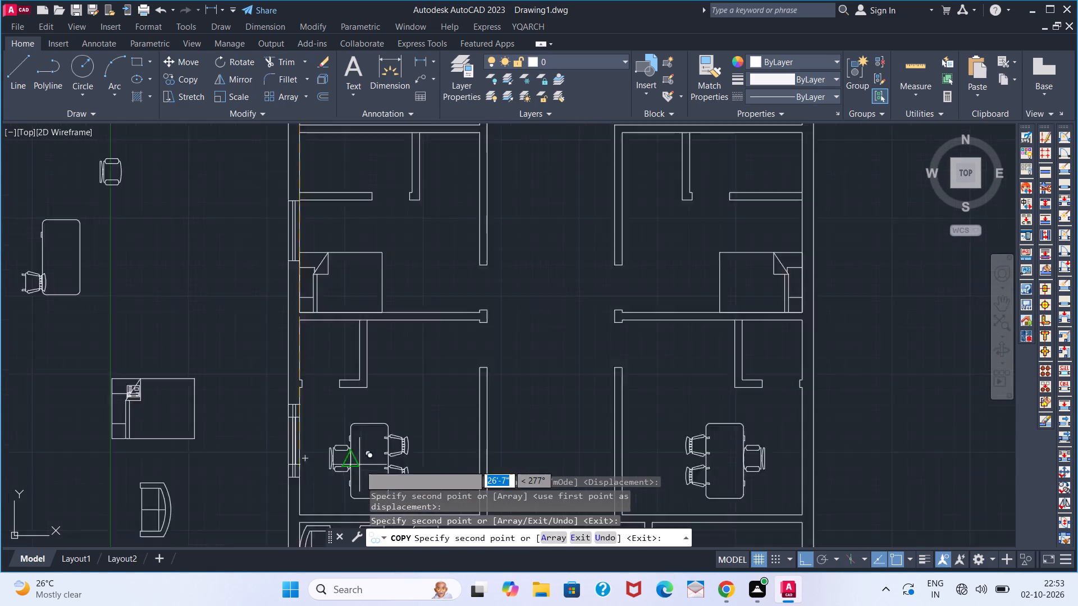
click(799, 553)
scroll(504, 471, up, 2)
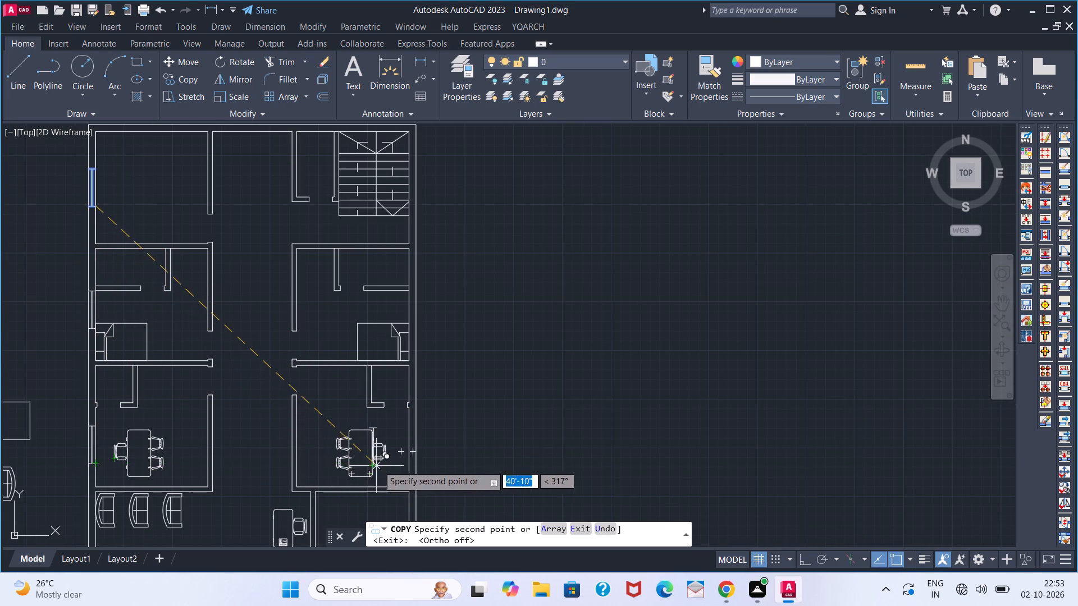
click(418, 464)
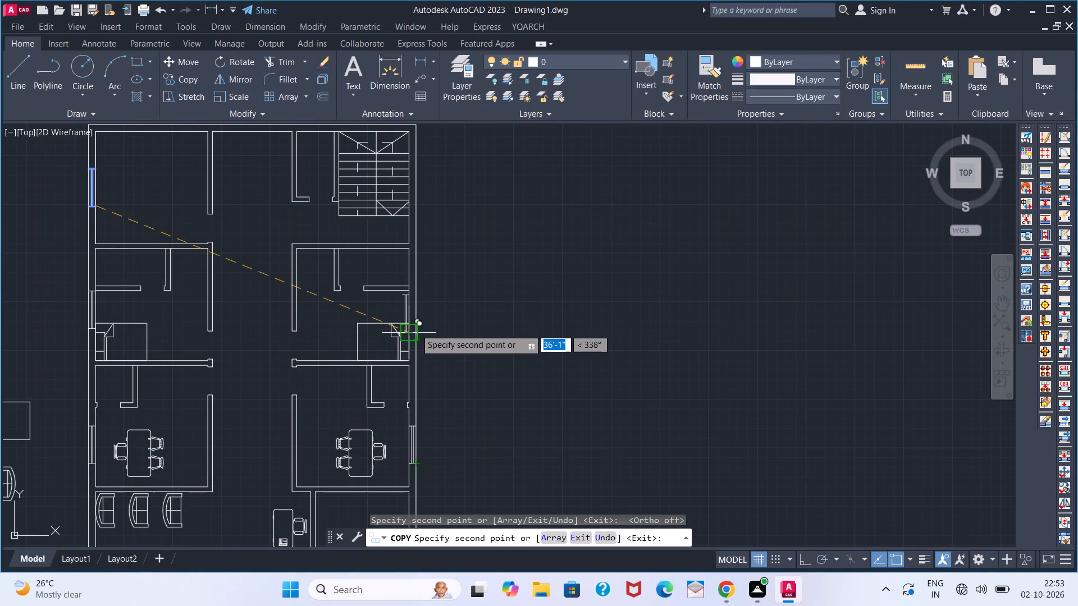
scroll(415, 329, up, 3)
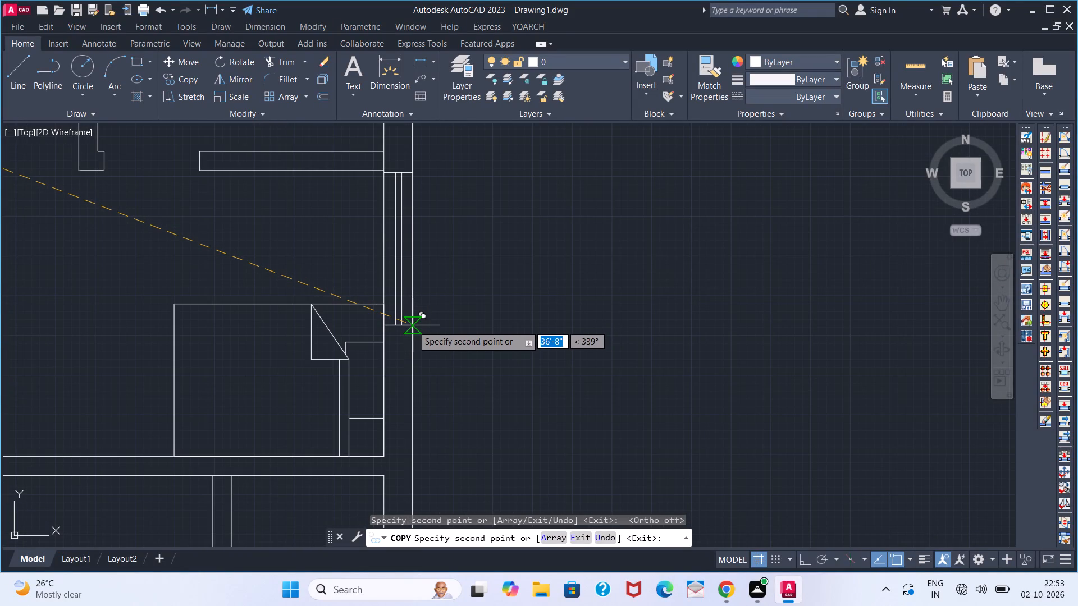
click(413, 325)
End the window copying and look over the whole floor plan, checking the placed windows and the remaining outer walls.
middle_drag(400, 332, 382, 604)
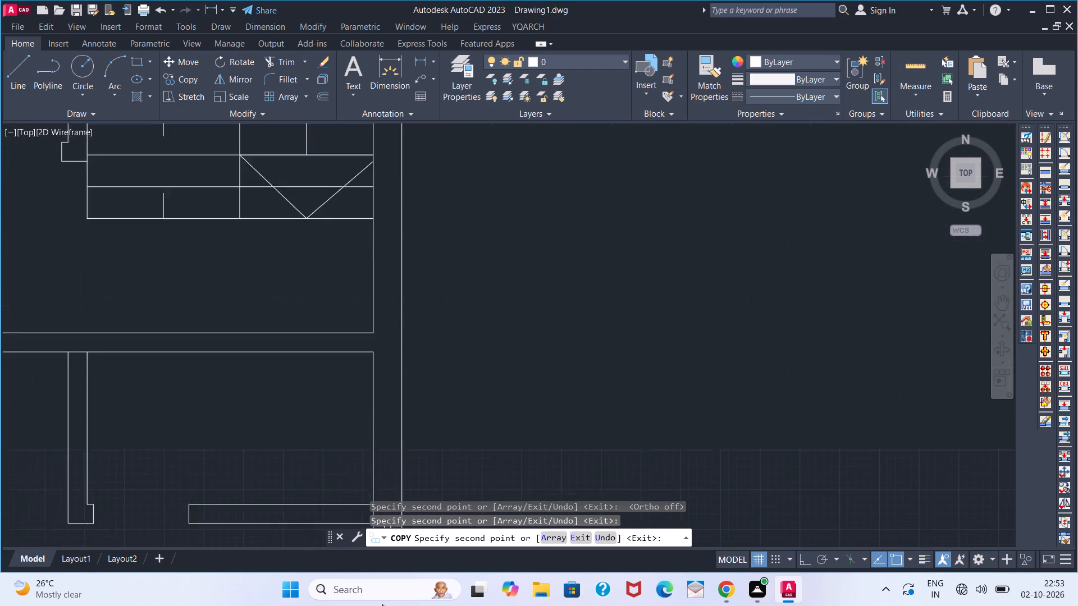
middle_drag(382, 604, 386, 605)
scroll(362, 416, down, 2)
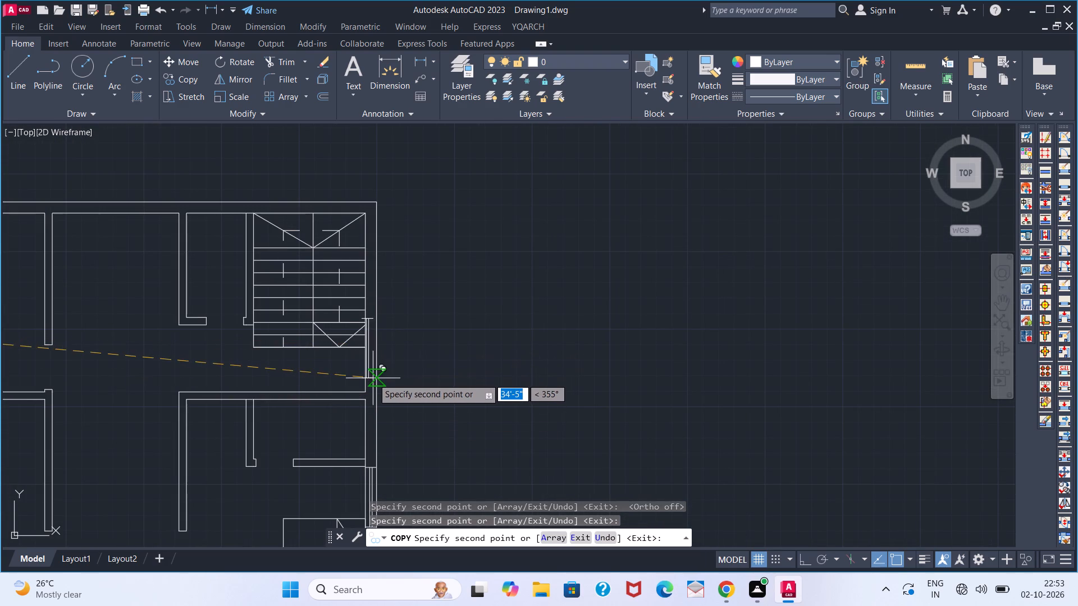
key(Escape)
scroll(165, 332, down, 3)
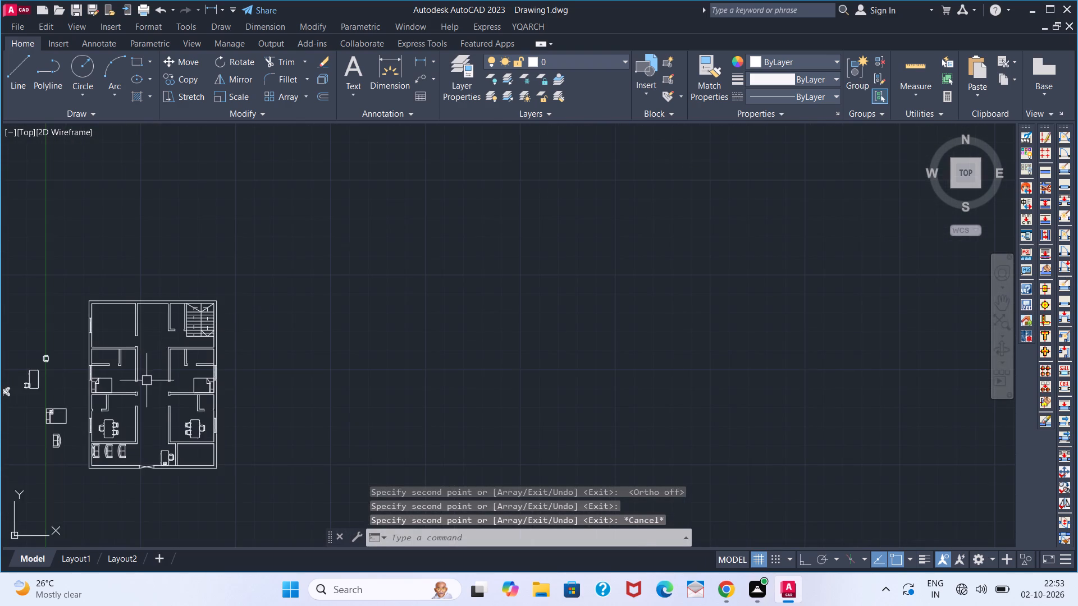
middle_drag(151, 380, 352, 324)
scroll(415, 353, up, 1)
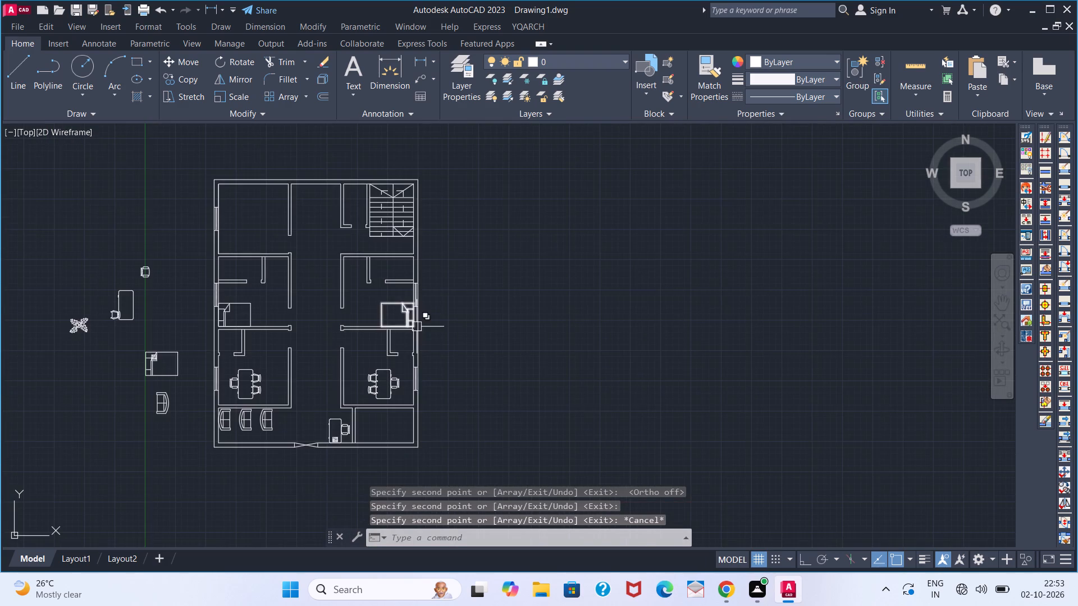
scroll(421, 315, up, 3)
scroll(311, 299, down, 2)
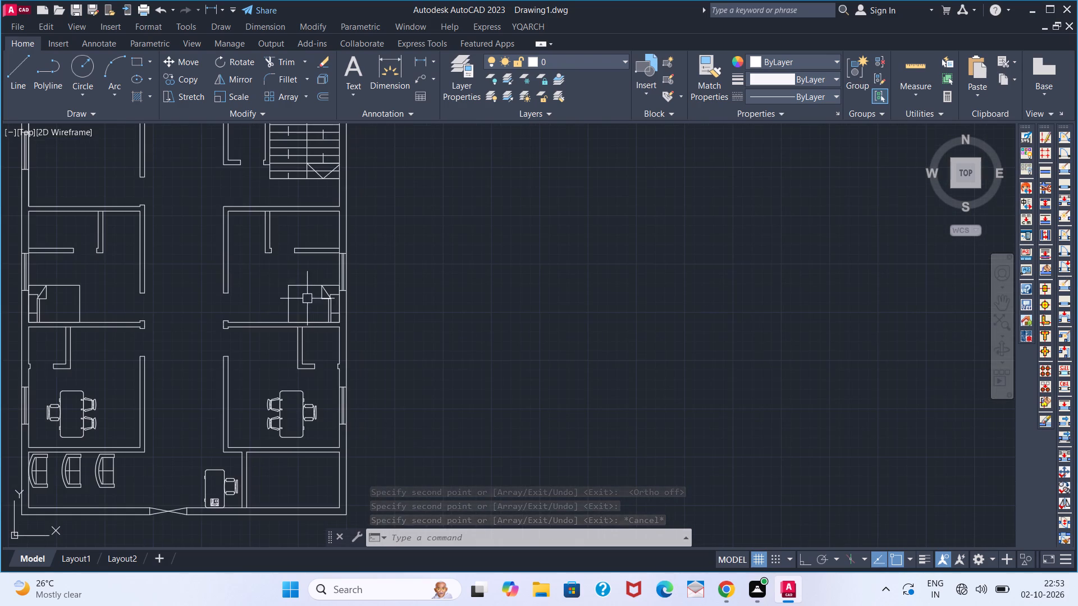
middle_drag(61, 282, 306, 322)
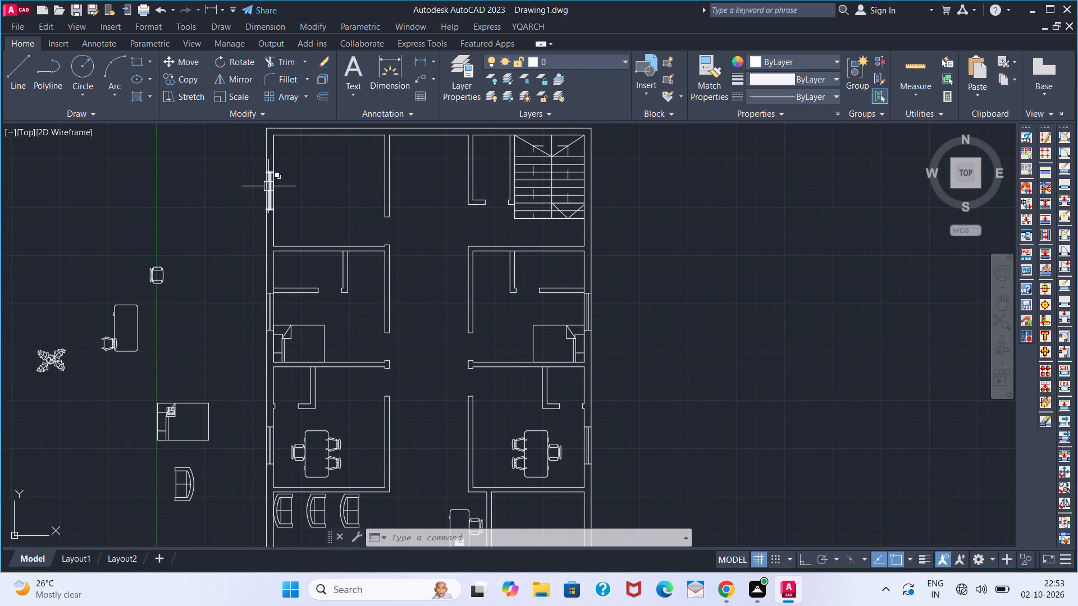
scroll(268, 186, up, 1)
scroll(268, 186, down, 1)
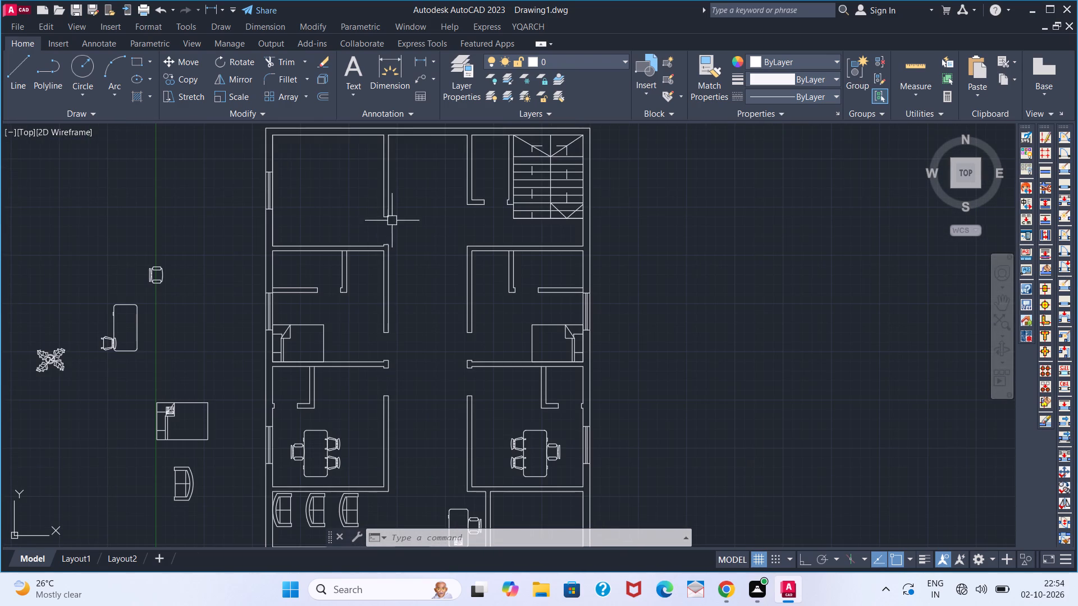
scroll(419, 206, down, 1)
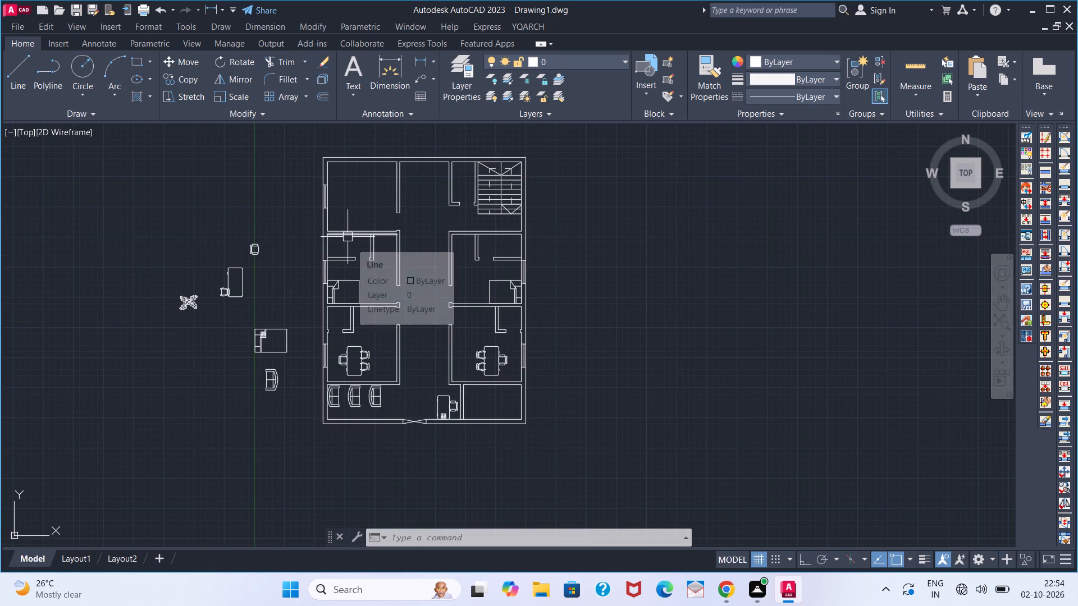
scroll(512, 217, up, 2)
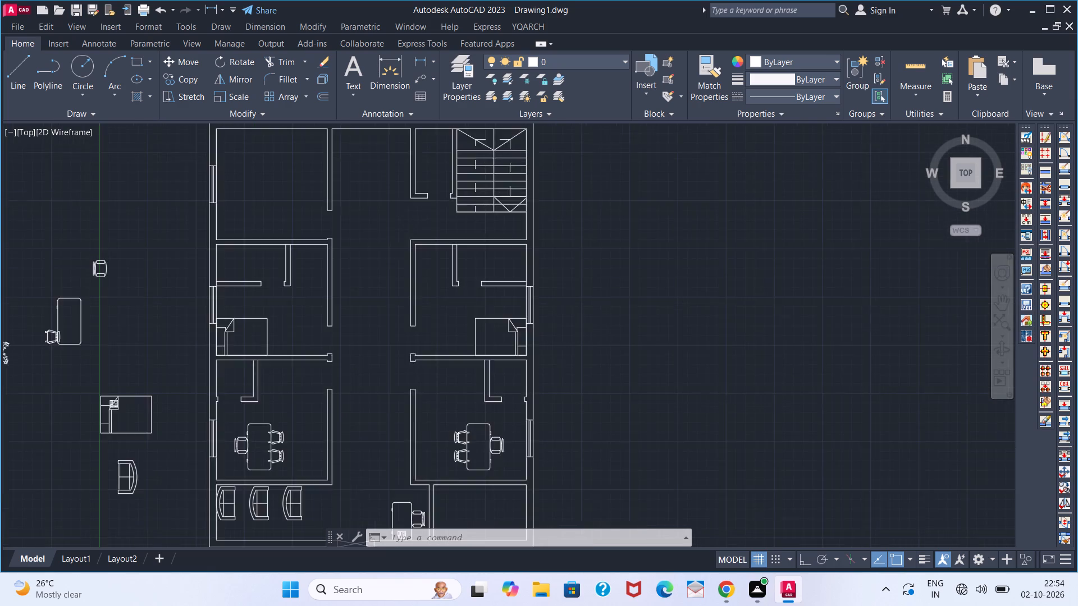
scroll(513, 218, down, 2)
middle_drag(412, 408, 390, 394)
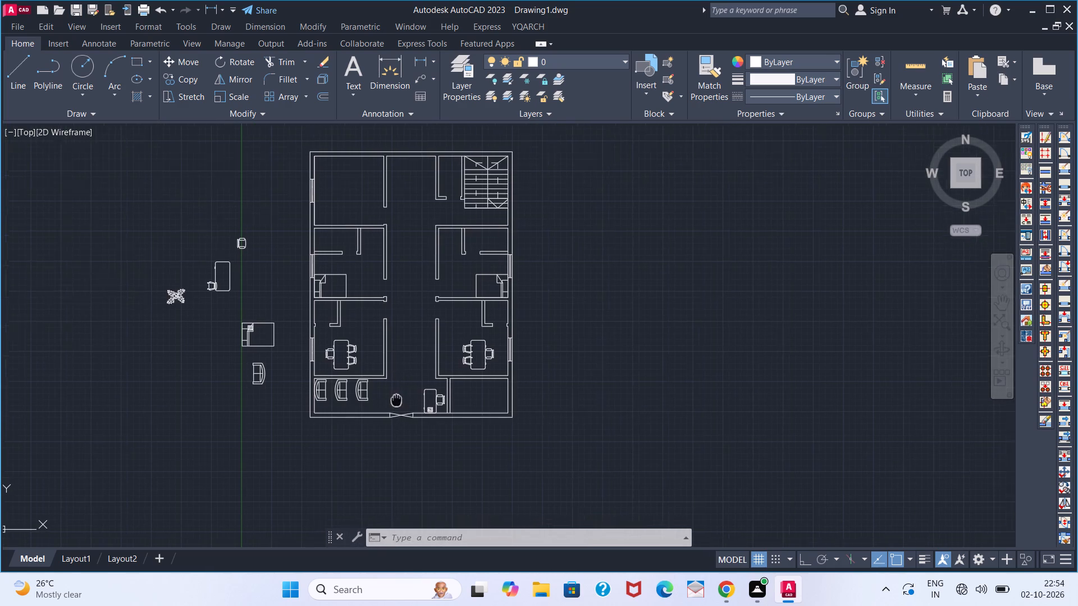
middle_drag(390, 394, 314, 368)
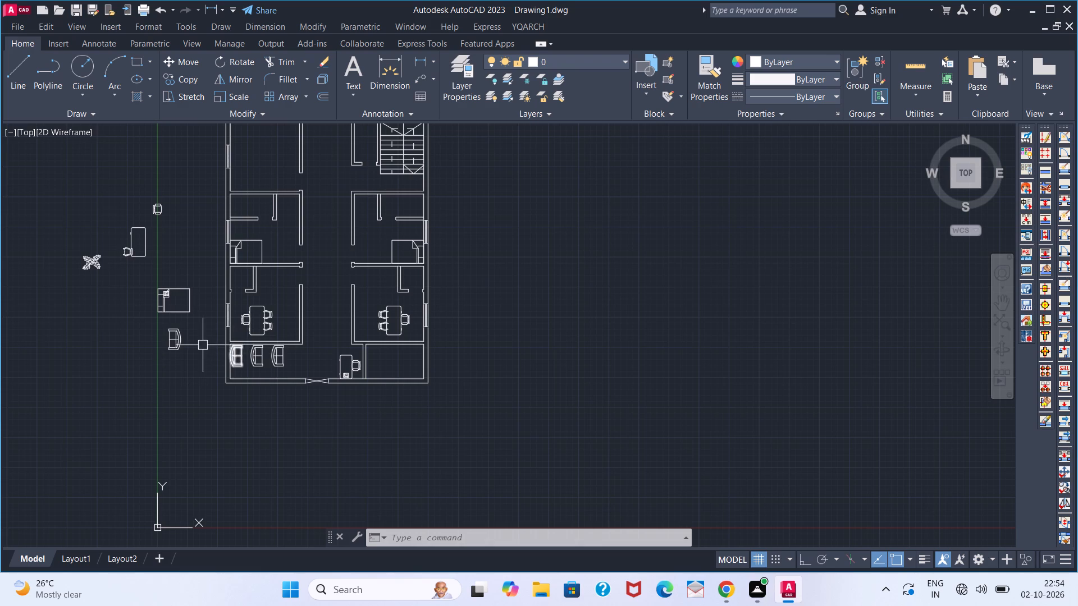
scroll(400, 367, up, 1)
scroll(399, 366, down, 1)
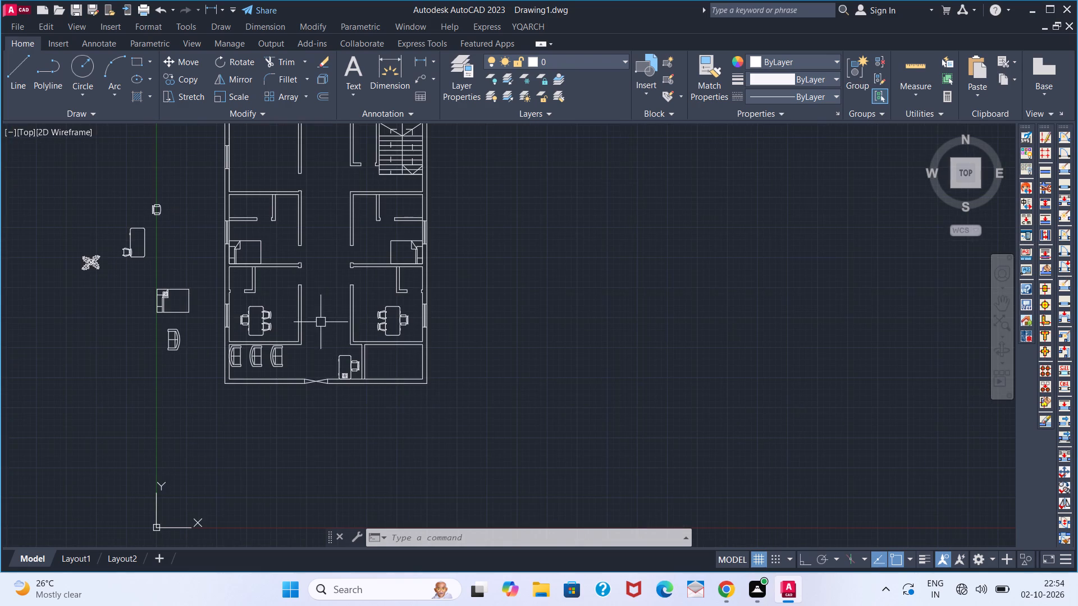
middle_drag(320, 322, 348, 383)
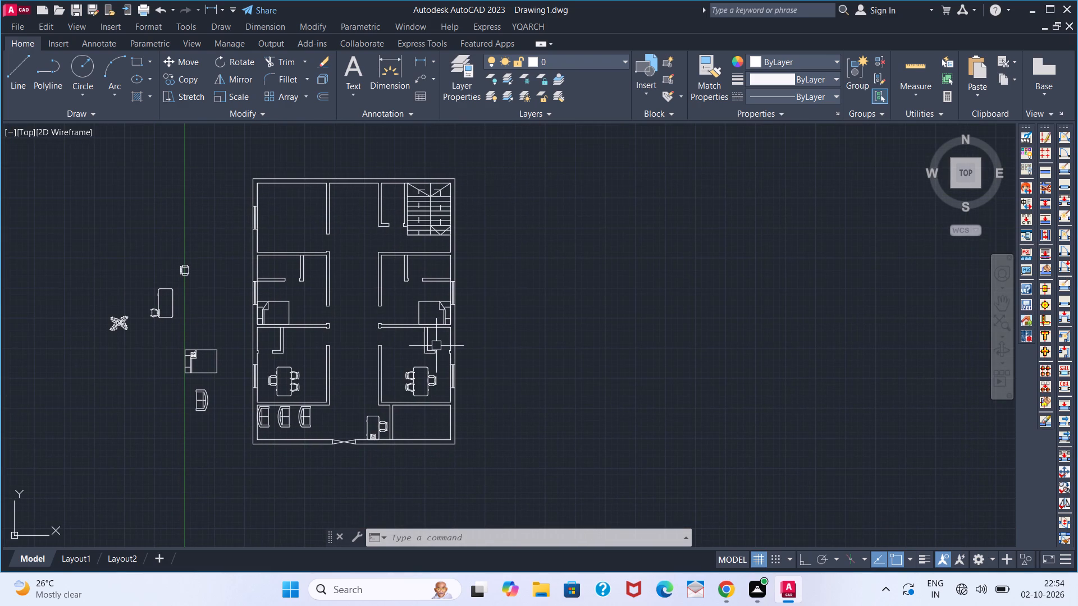
scroll(440, 344, up, 1)
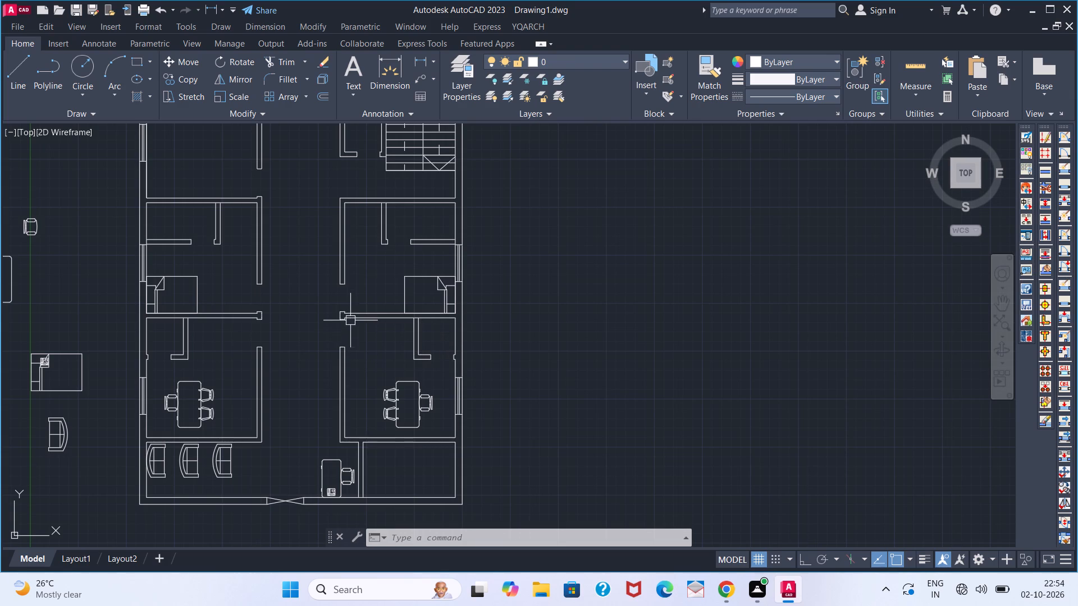
middle_drag(344, 269, 358, 317)
scroll(344, 274, up, 1)
scroll(354, 309, down, 2)
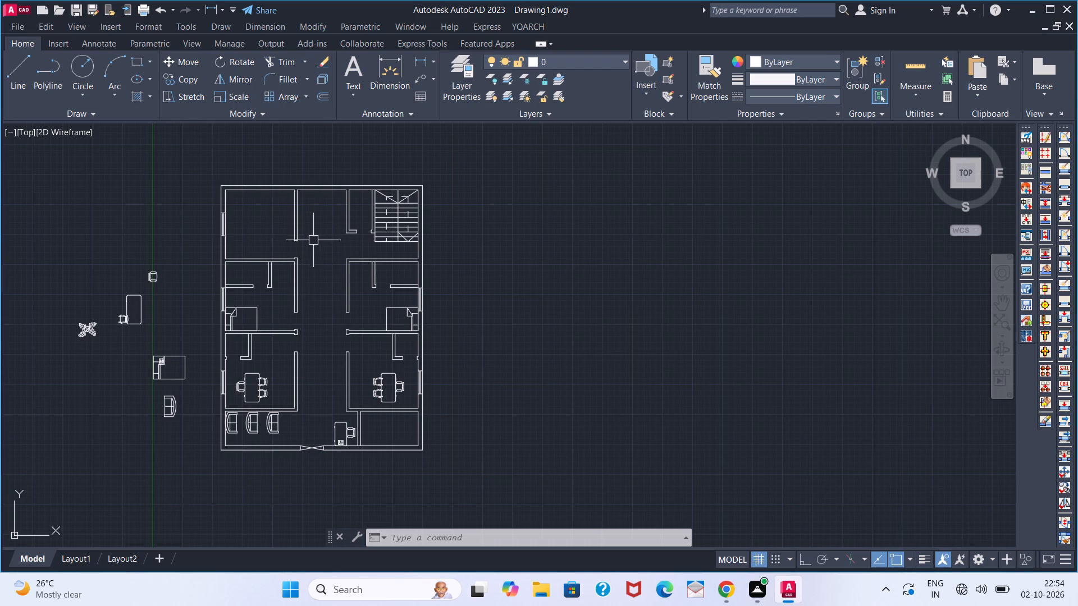
scroll(288, 250, up, 1)
scroll(271, 233, down, 1)
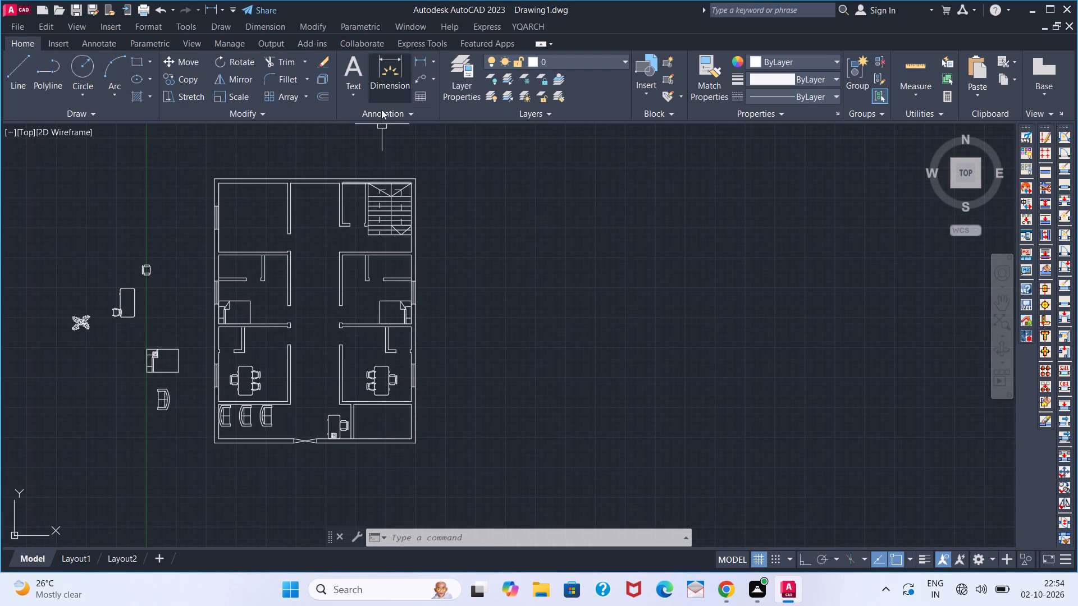
Draw a line along the inner wall face of the small room beside the staircase, and a short line across the outer wall at its midpoint.
scroll(351, 186, up, 2)
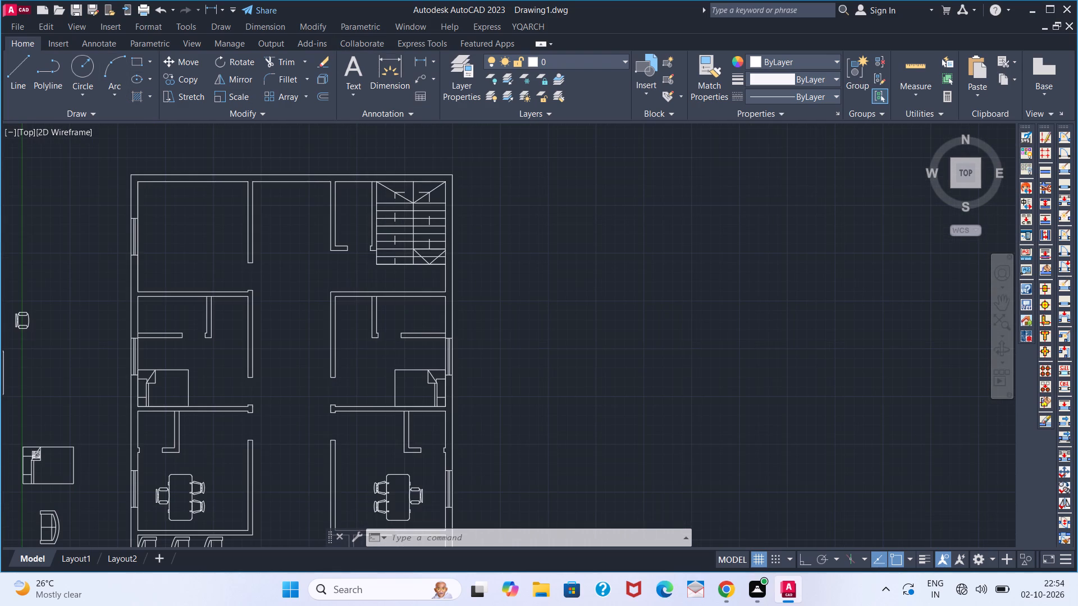
key(l)
key(Return)
click(330, 185)
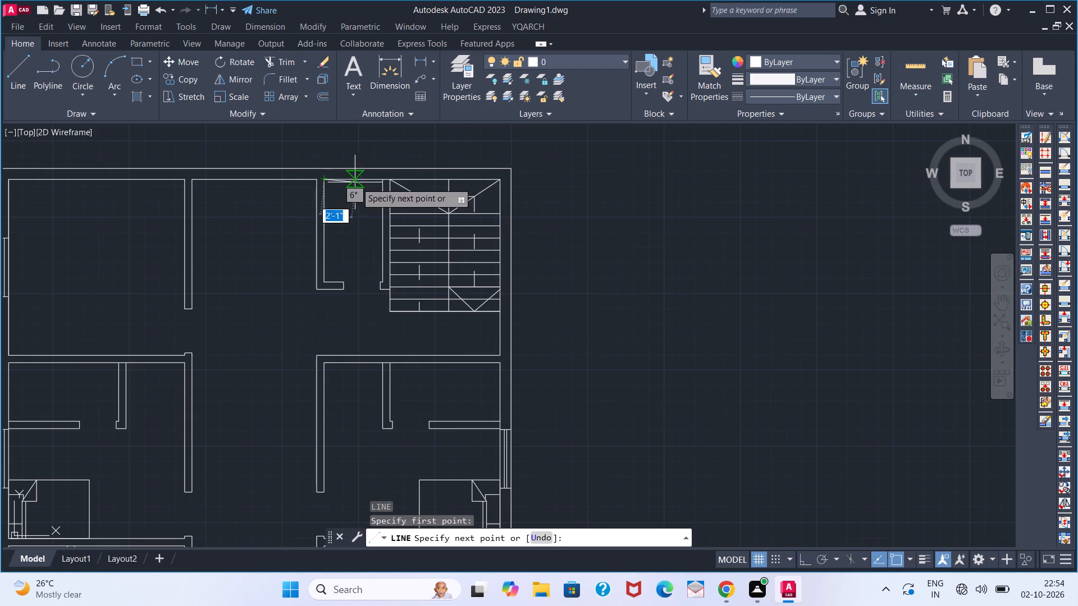
click(382, 180)
key(space)
key(space)
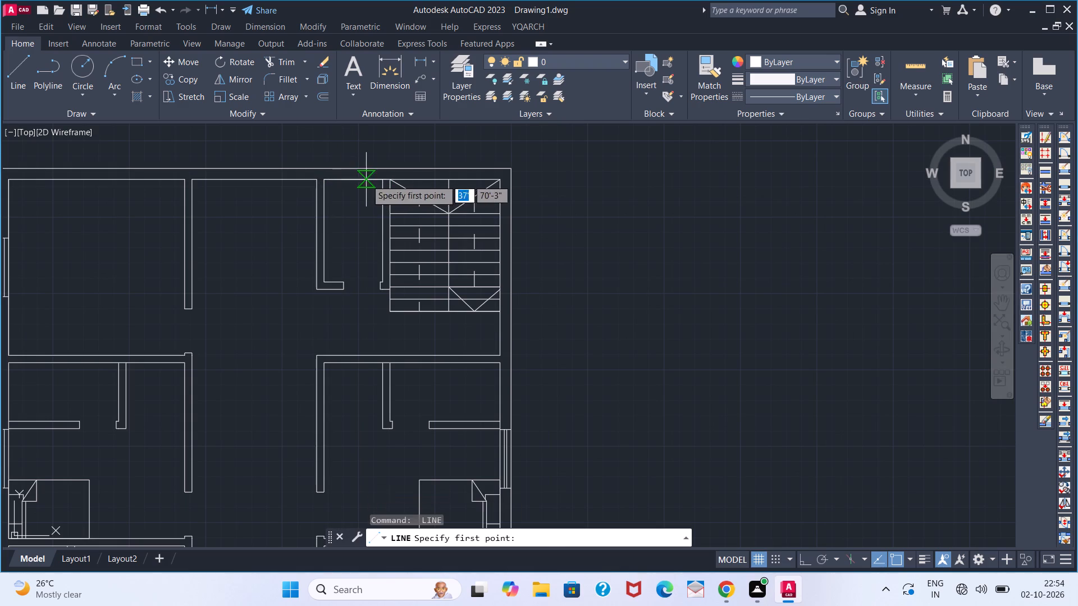
click(361, 180)
click(357, 169)
key(space)
Offset the short line across the outer wall 1' to each side to form the window's two end lines.
scroll(357, 171, up, 2)
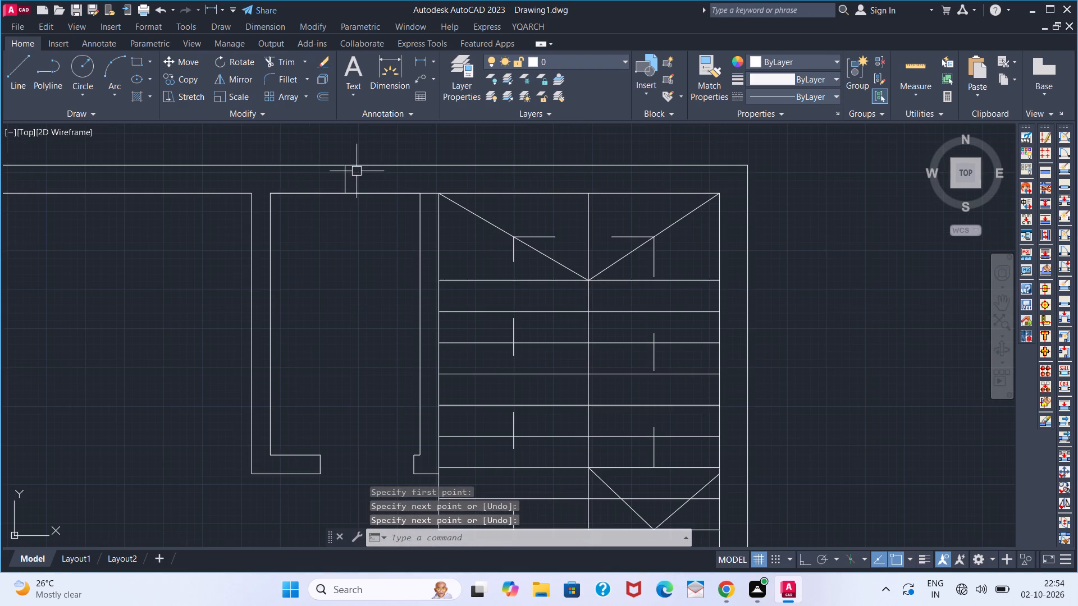
key(p)
key(BackSpace)
key(o)
key(Return)
text(1')
key(Return)
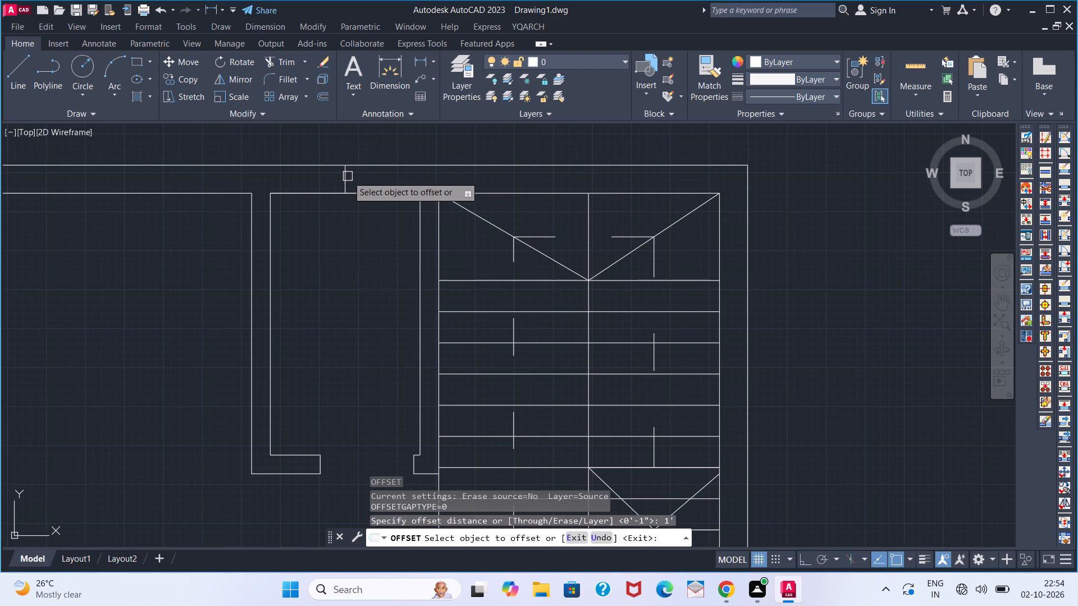
click(347, 176)
click(396, 176)
click(346, 180)
click(212, 182)
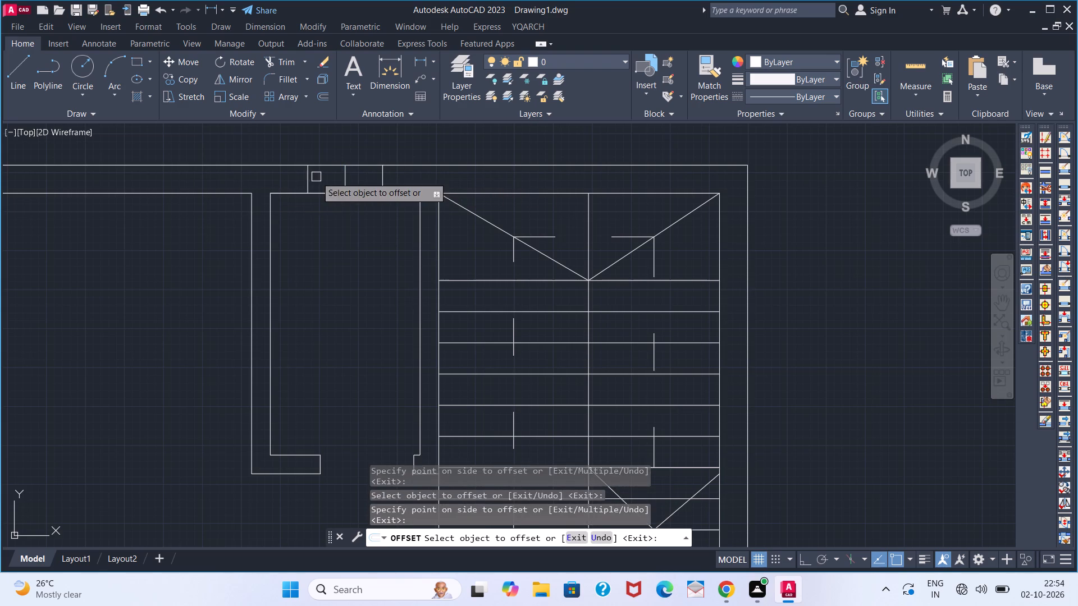
key(space)
Delete the original middle line between the window's two end lines.
click(341, 182)
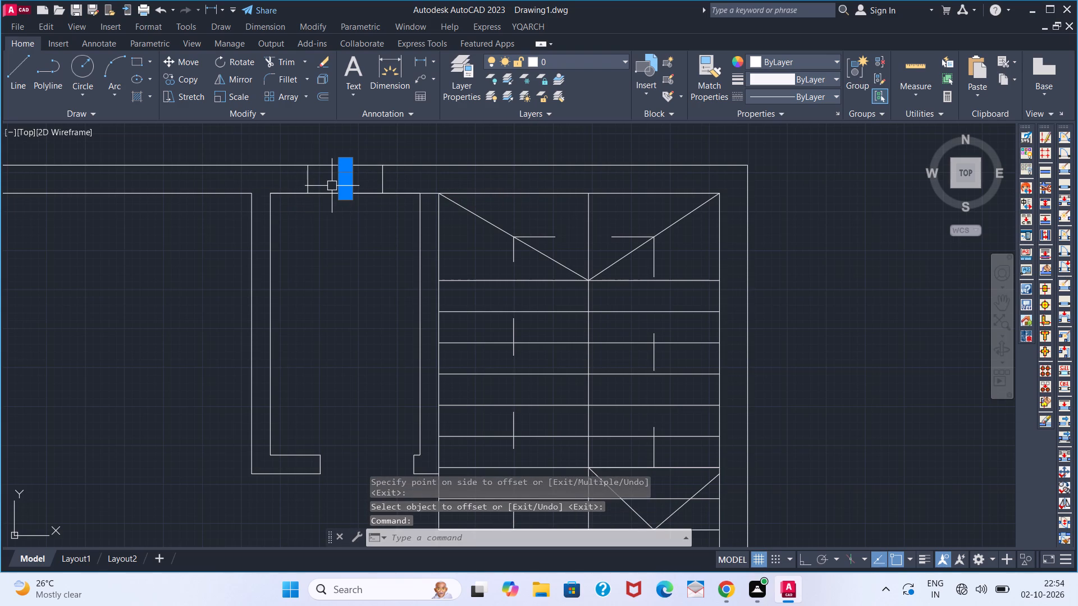
key(space)
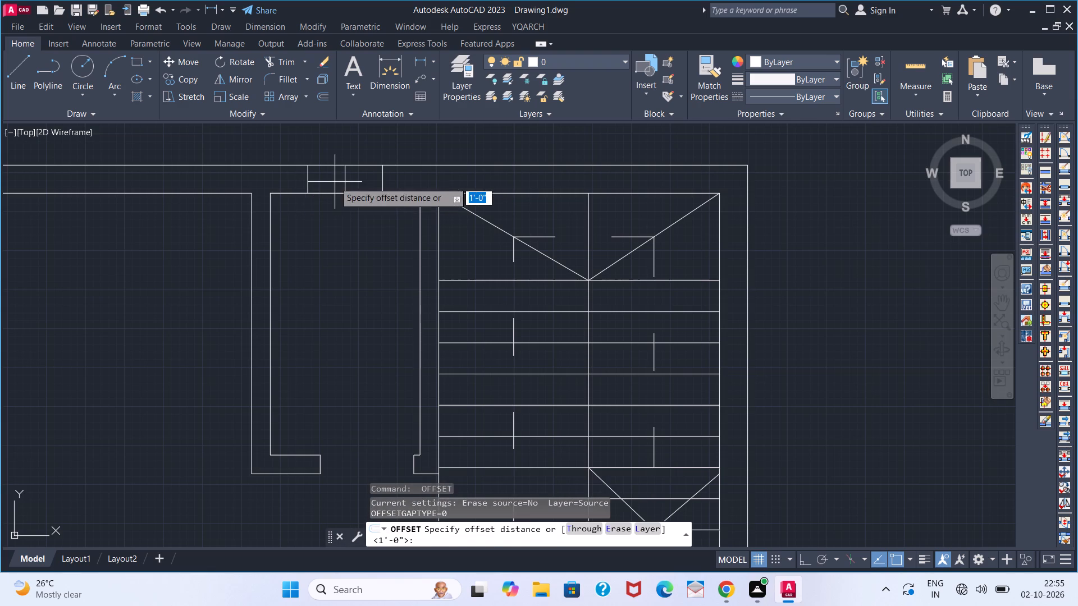
double_click(335, 182)
key(Escape)
click(344, 181)
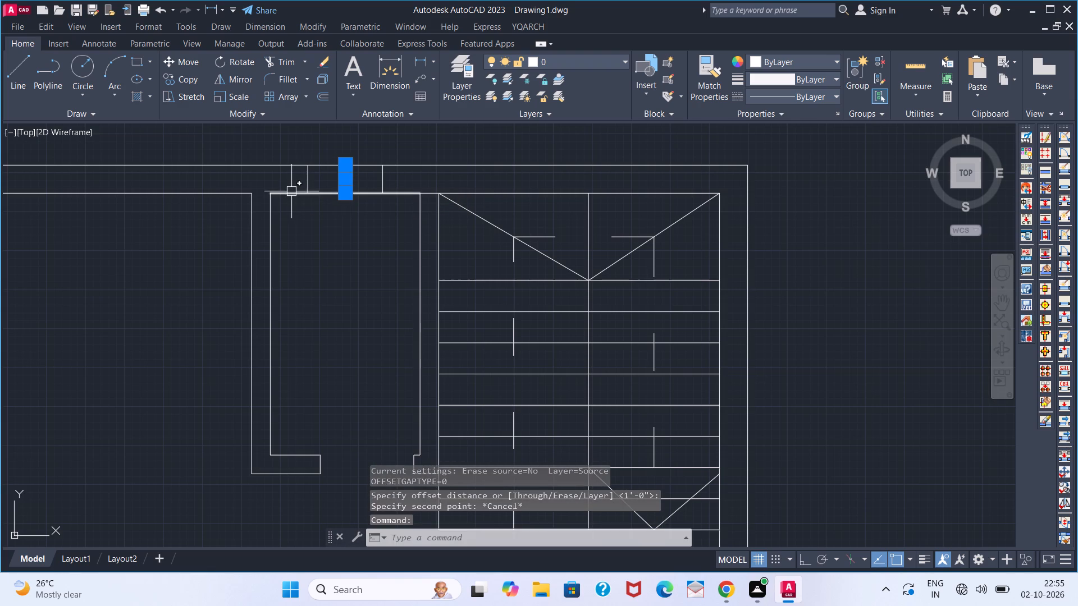
key(Delete)
Draw a 2' glazing line between the midpoints of the window's two end lines in the outer wall.
key(l)
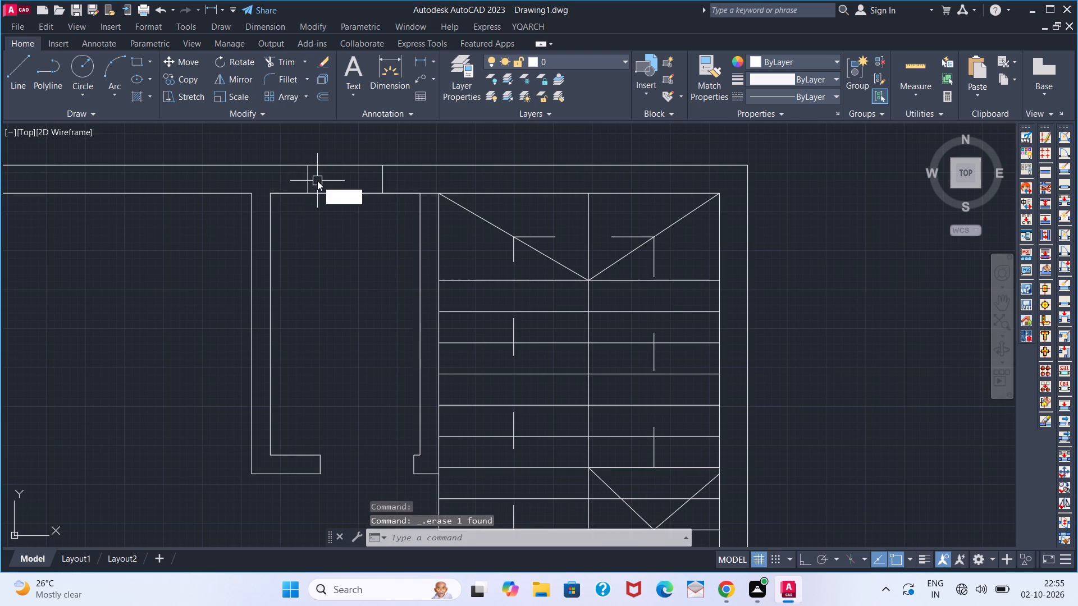
key(Return)
click(313, 181)
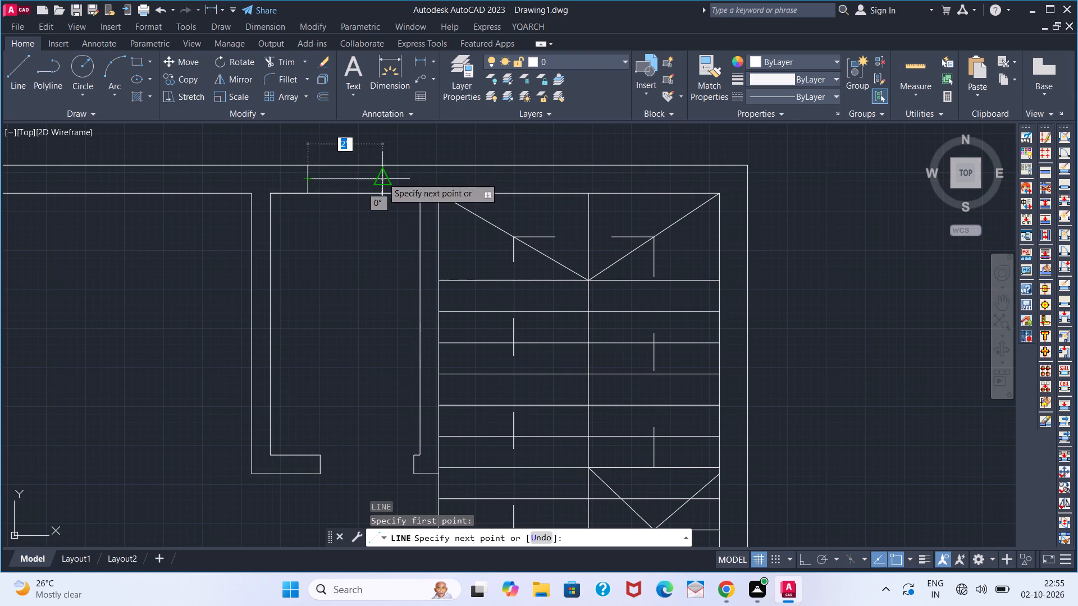
click(382, 177)
key(space)
Offset the window's glazing line 1" toward the small room, undoing the 1' offset tried first.
key(o)
key(Return)
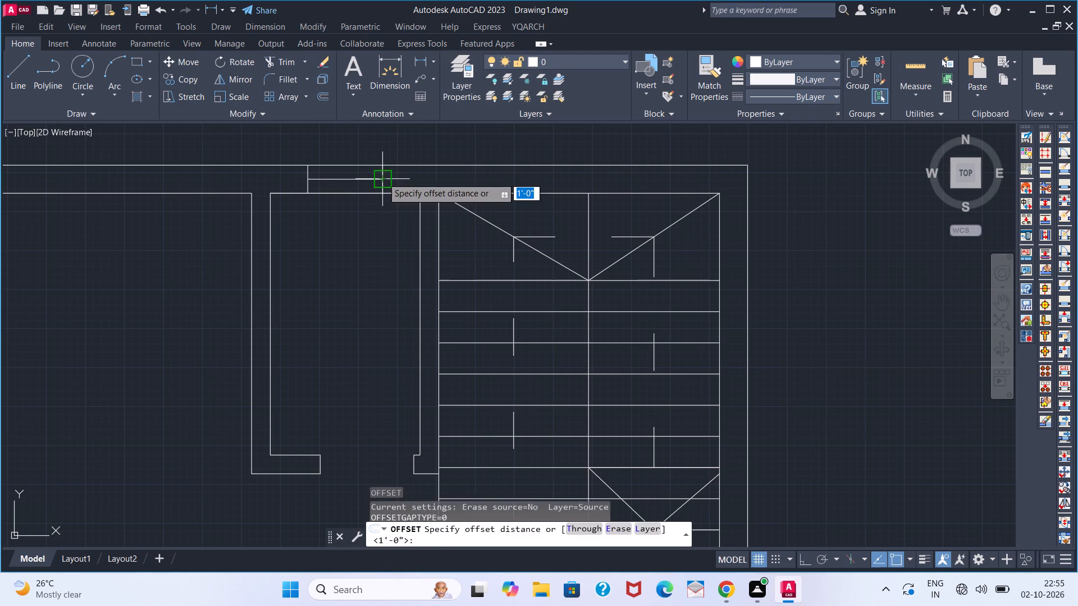
key(Return)
click(369, 178)
click(363, 205)
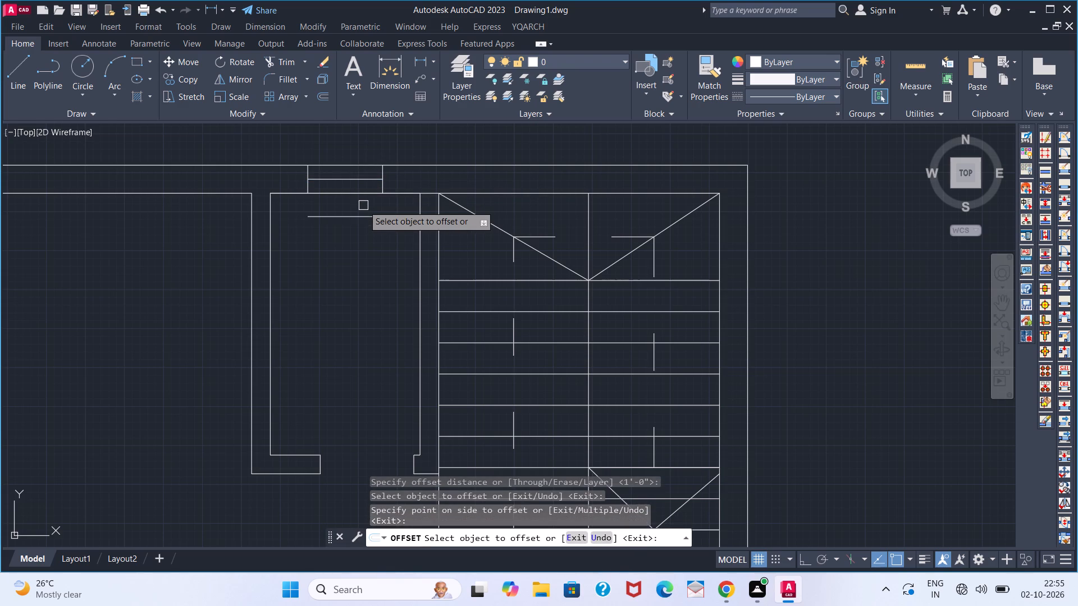
key(ctrl+z)
click(346, 176)
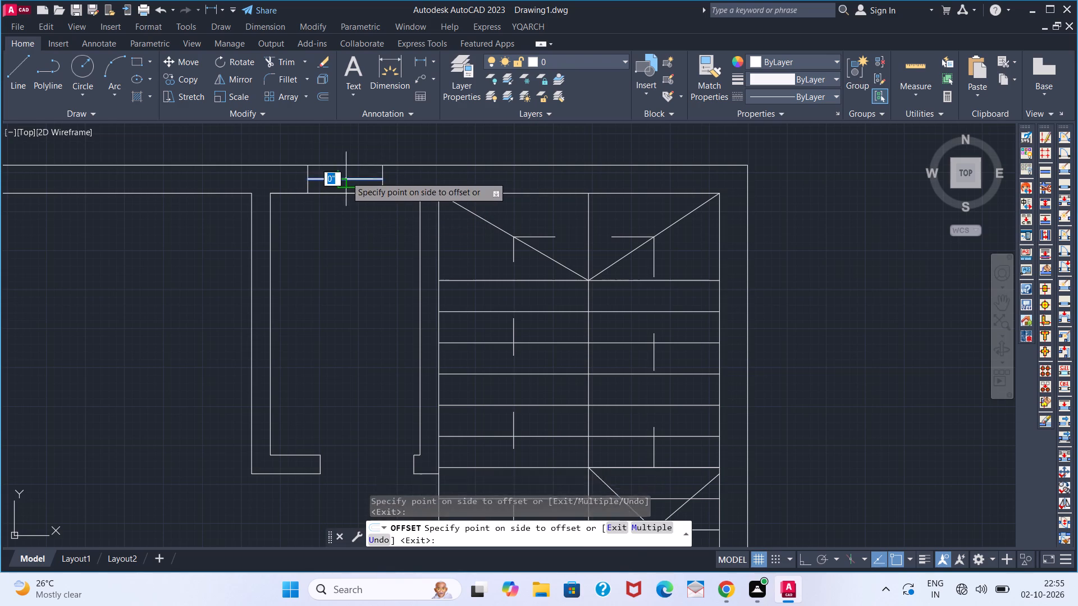
key(1)
key(Return)
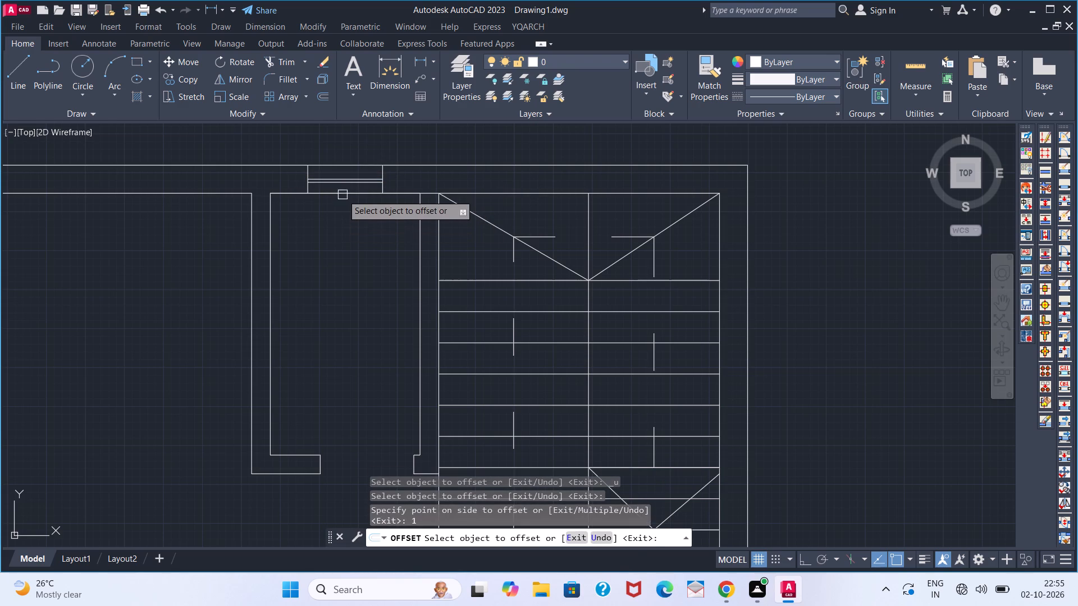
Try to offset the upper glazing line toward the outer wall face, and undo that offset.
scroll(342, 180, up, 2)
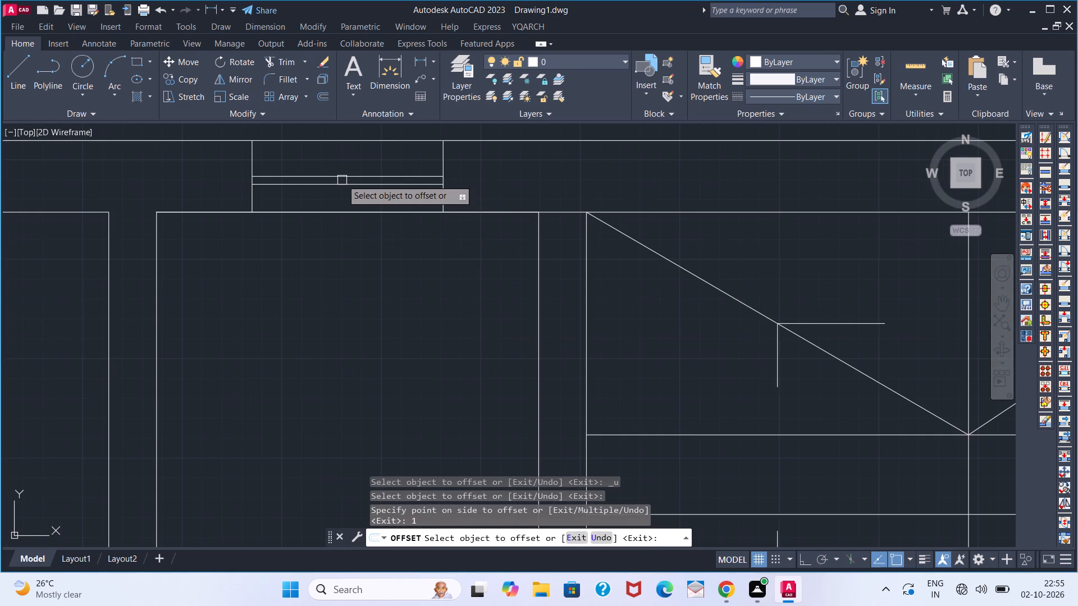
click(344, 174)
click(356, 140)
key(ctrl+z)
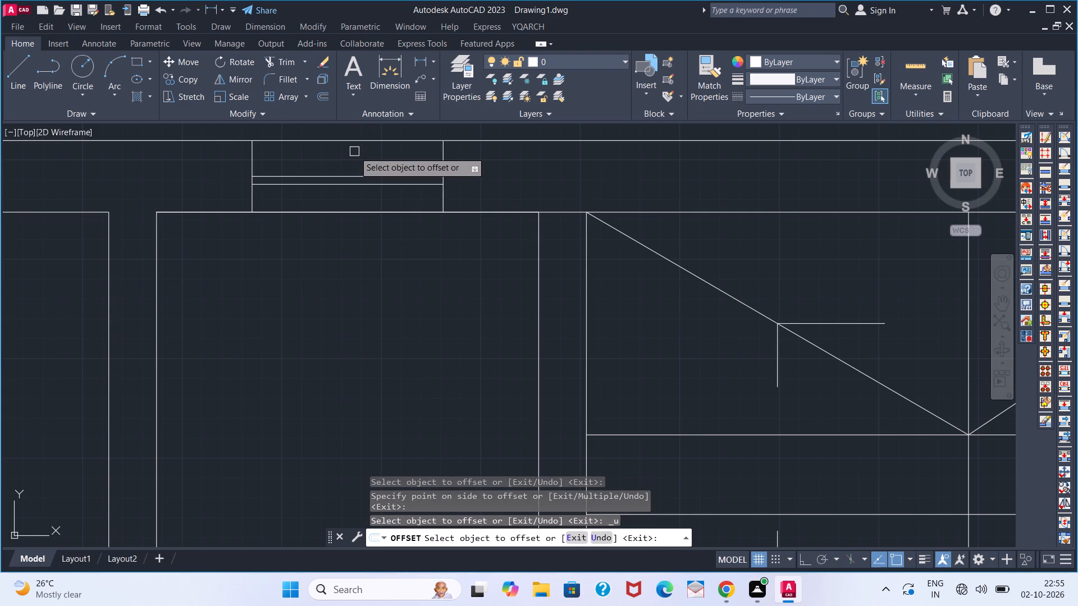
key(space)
Offset the window's upper glazing line 1" toward the outer face of the wall.
key(space)
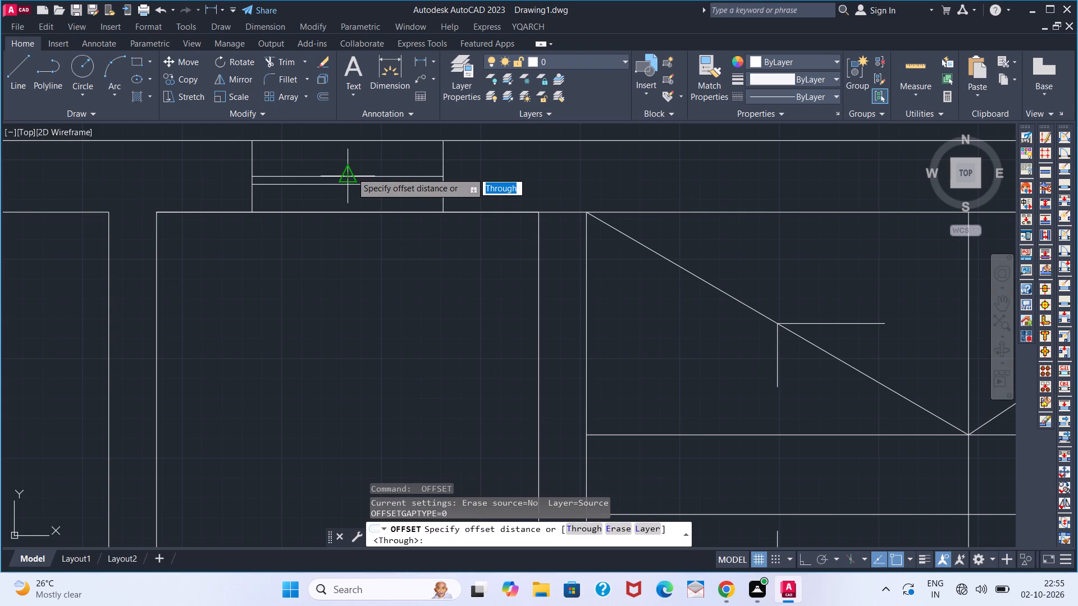
key(1)
key(Return)
click(351, 172)
click(358, 153)
scroll(359, 158, down, 2)
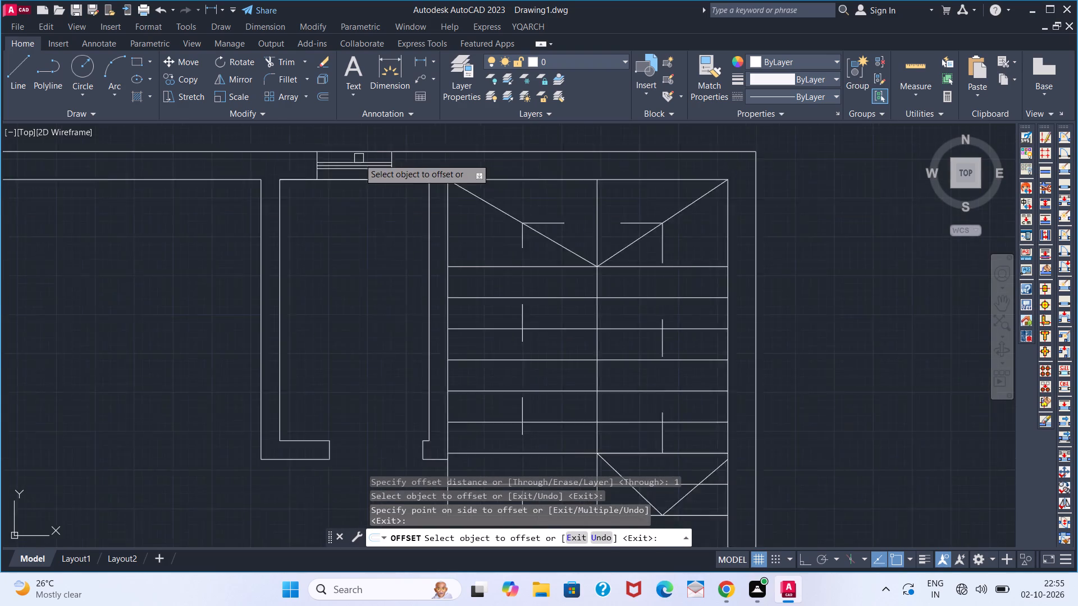
scroll(359, 158, down, 1)
key(space)
Group the two end lines and three glazing lines of the window beside the staircase.
scroll(359, 159, up, 2)
click(430, 155)
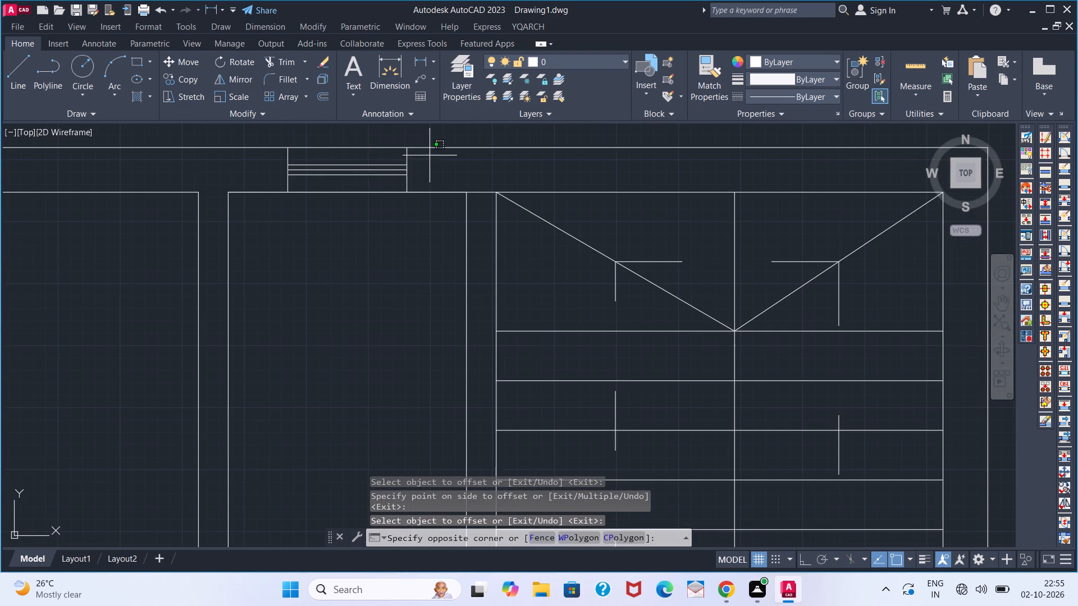
click(272, 186)
text(G)
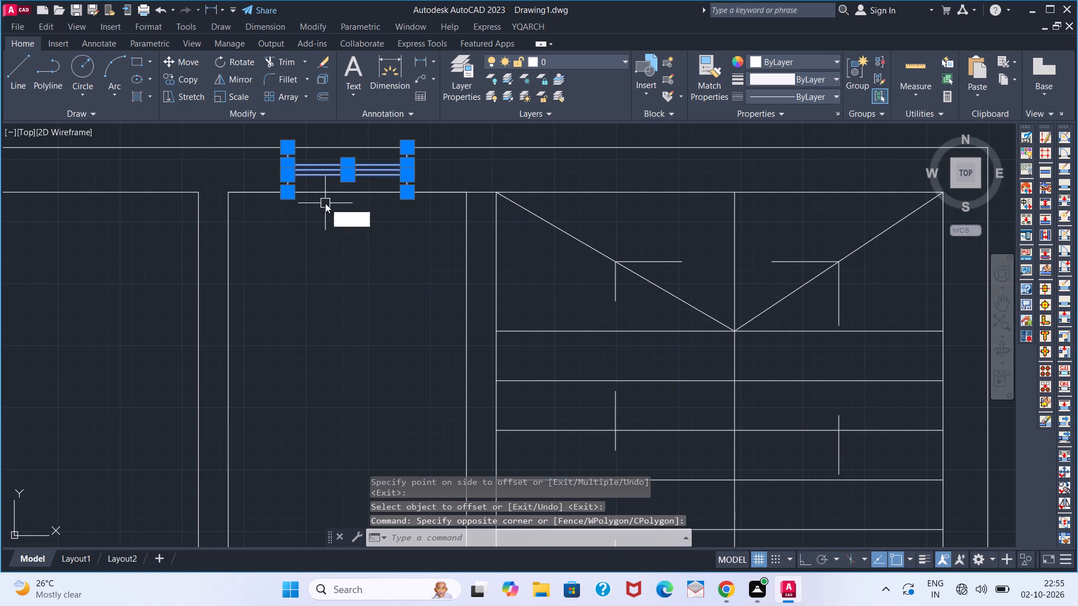
key(space)
Copy the grouped window onto the left and right outer walls at the small partitioned rooms of the two bed rooms.
click(340, 169)
text(CO)
key(Return)
click(355, 160)
scroll(350, 252, down, 3)
right_click(350, 252)
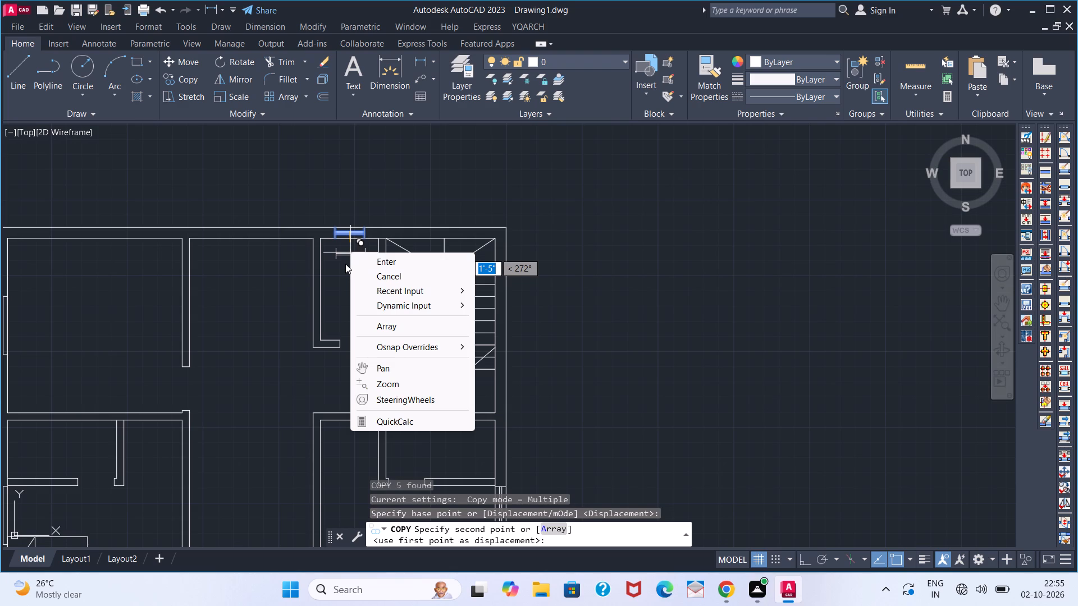
key(grave)
key(Escape)
scroll(327, 374, down, 2)
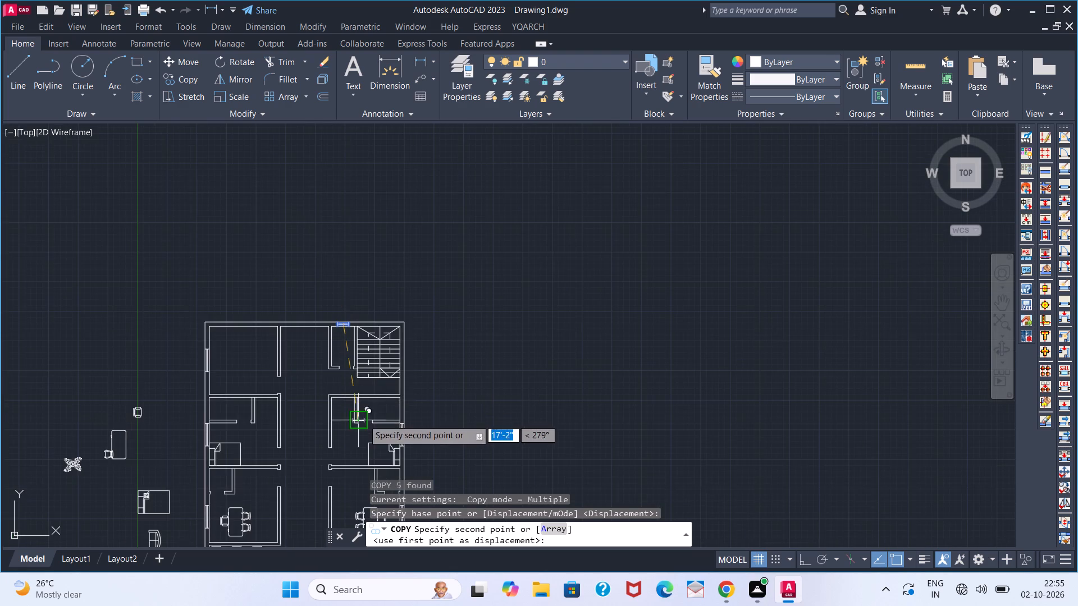
middle_drag(363, 408, 486, 210)
scroll(335, 280, up, 2)
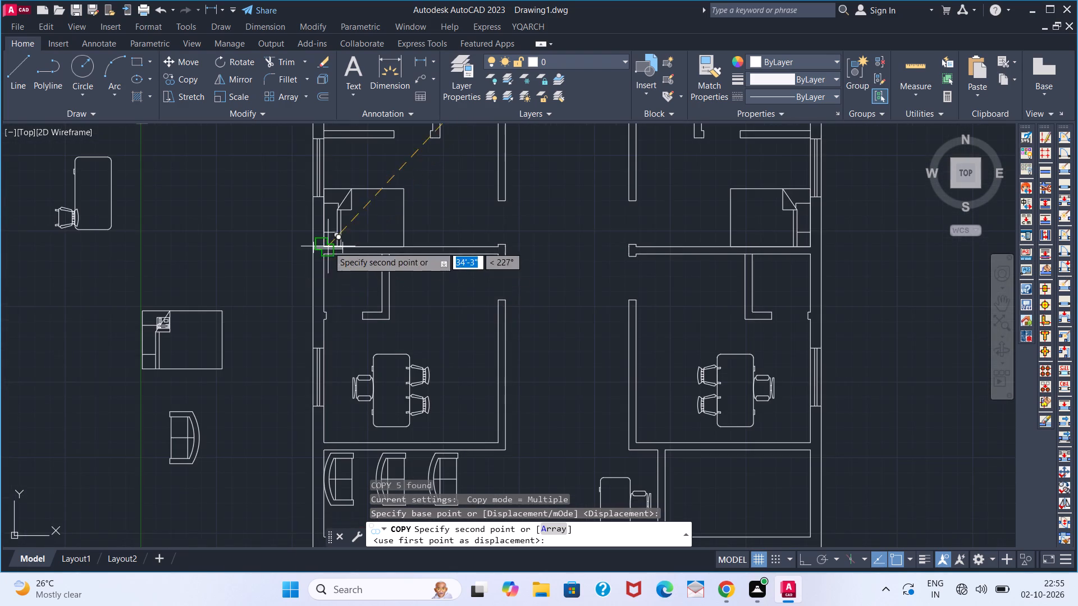
middle_drag(328, 246, 352, 469)
click(342, 326)
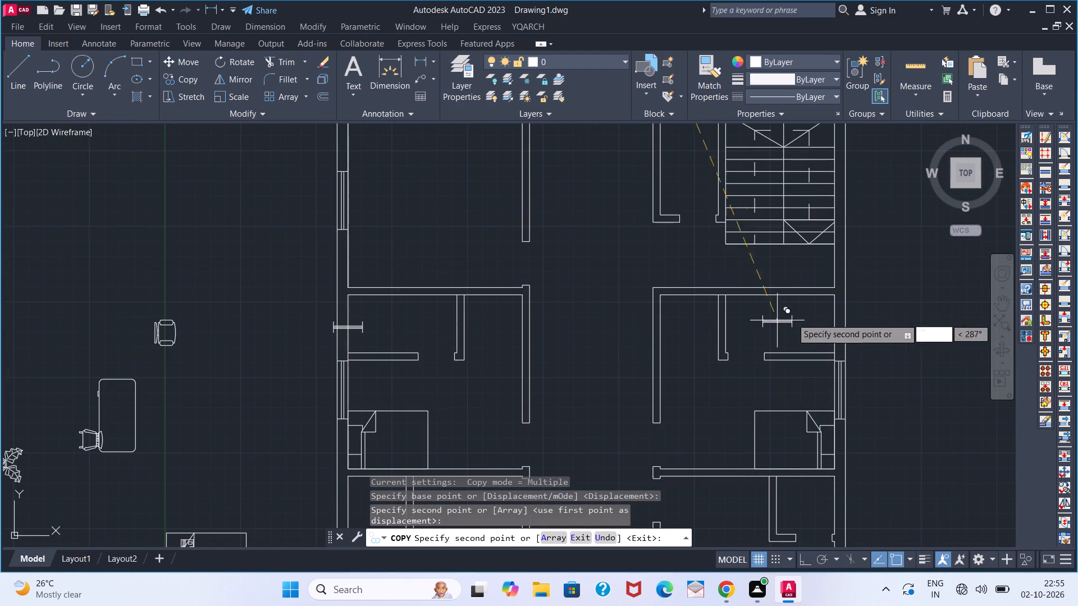
click(836, 328)
Place two more window copies on the right and left outer walls at the small partitioned rooms above the table-and-chair sets.
middle_drag(735, 404, 566, 210)
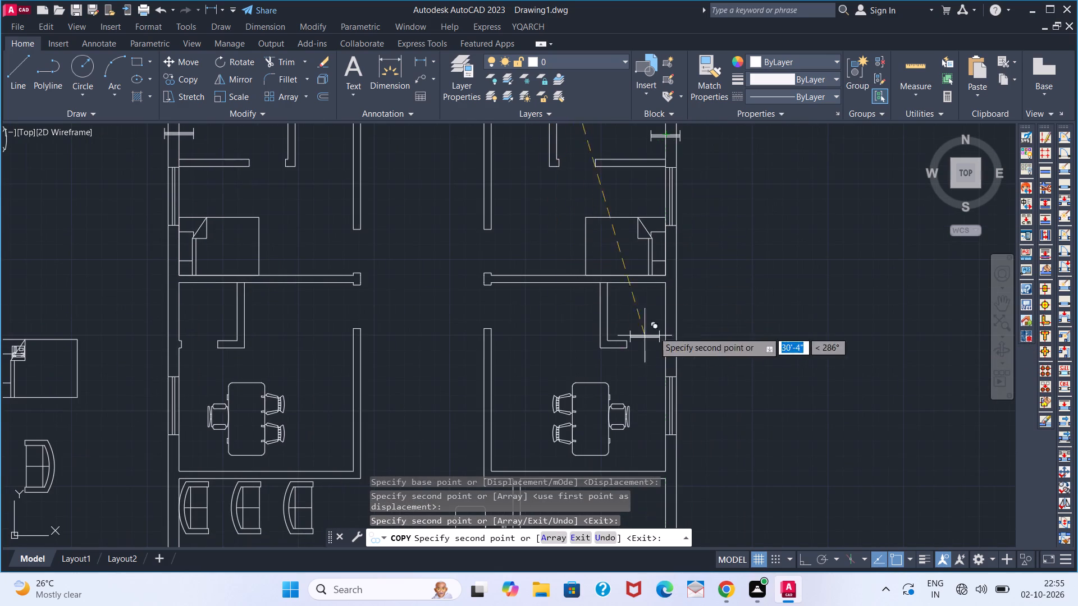
click(664, 315)
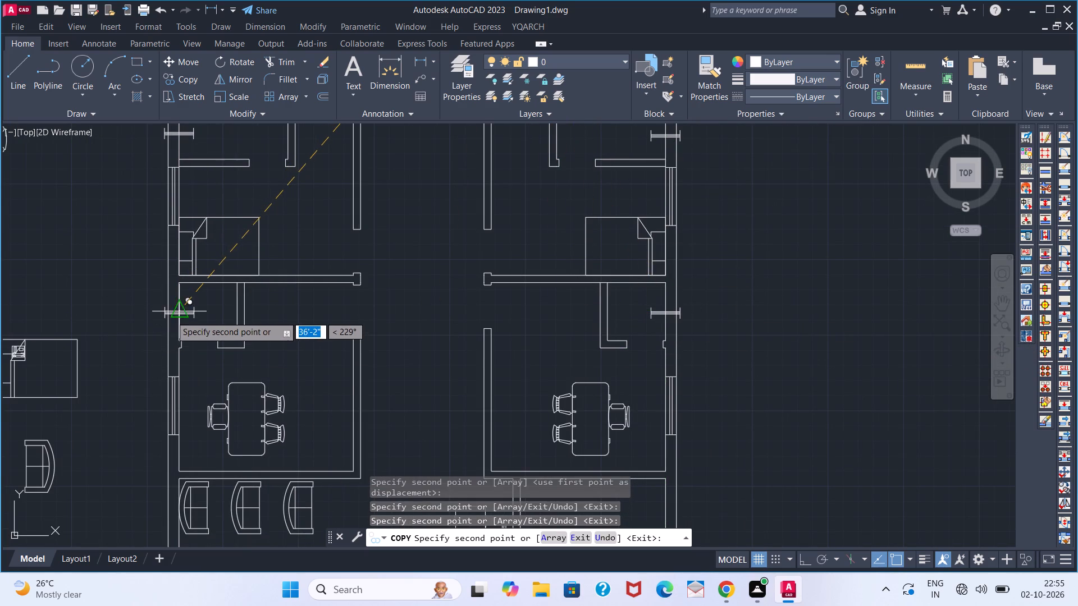
click(171, 316)
key(space)
scroll(299, 330, down, 1)
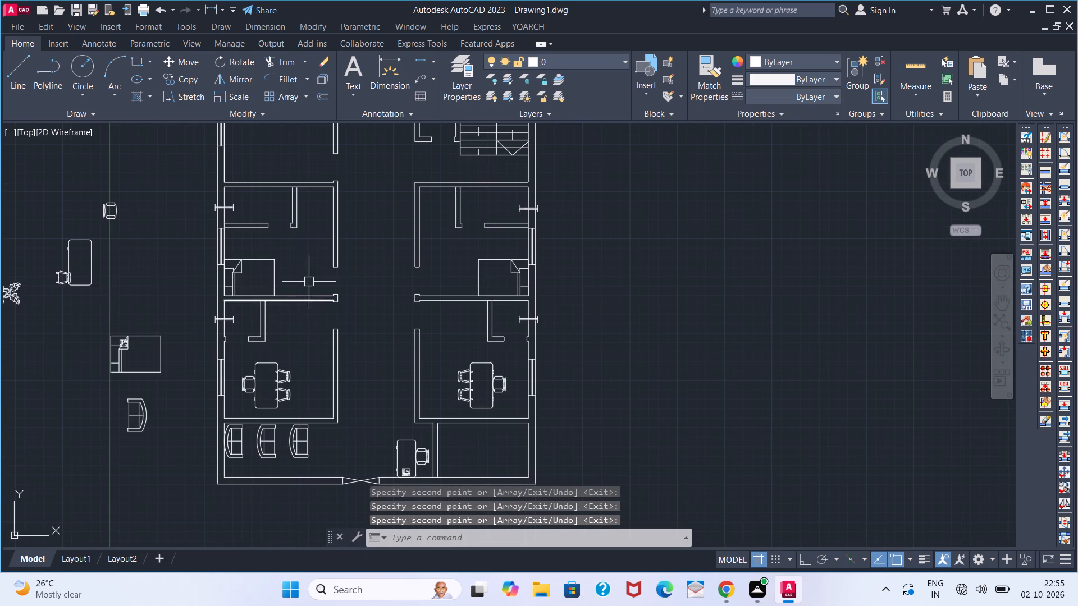
middle_drag(309, 278, 309, 377)
middle_click(309, 385)
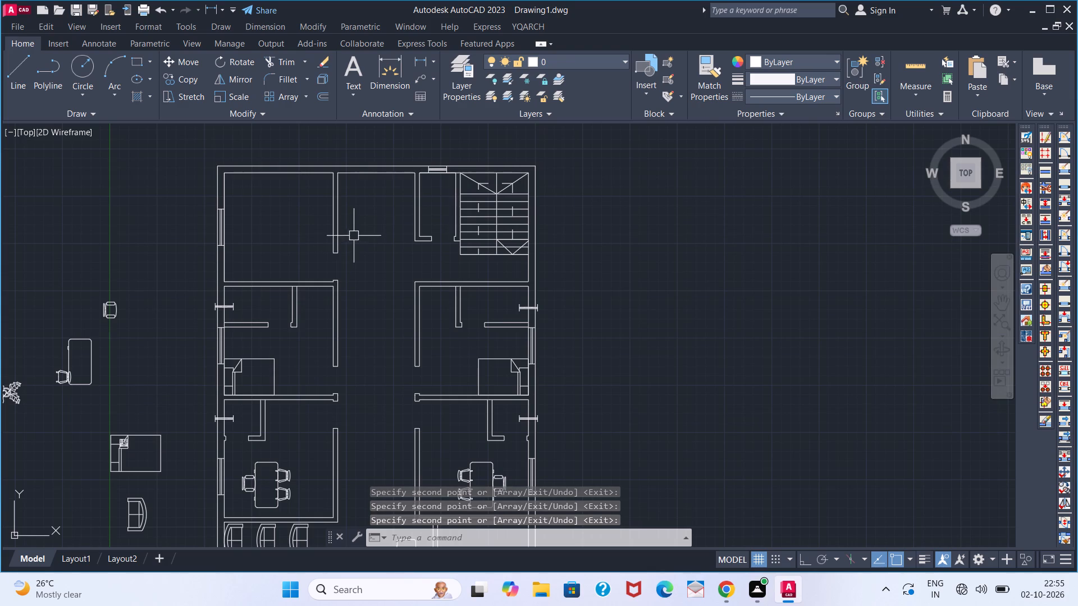
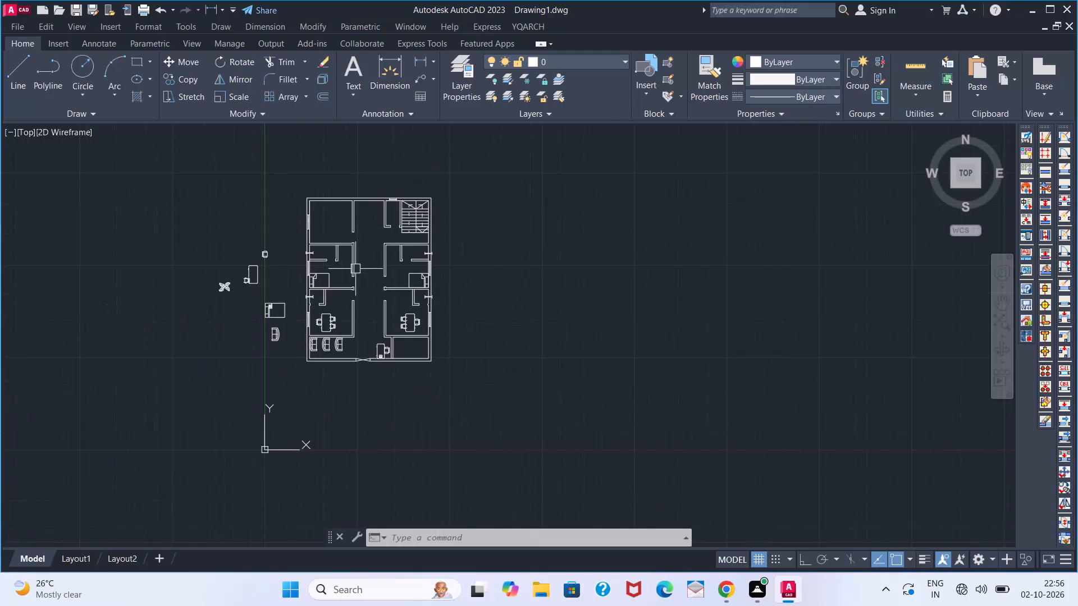
Rotate the window copy on the left outer wall at the lower partitioned room 270° so it runs along the wall.
scroll(328, 287, up, 2)
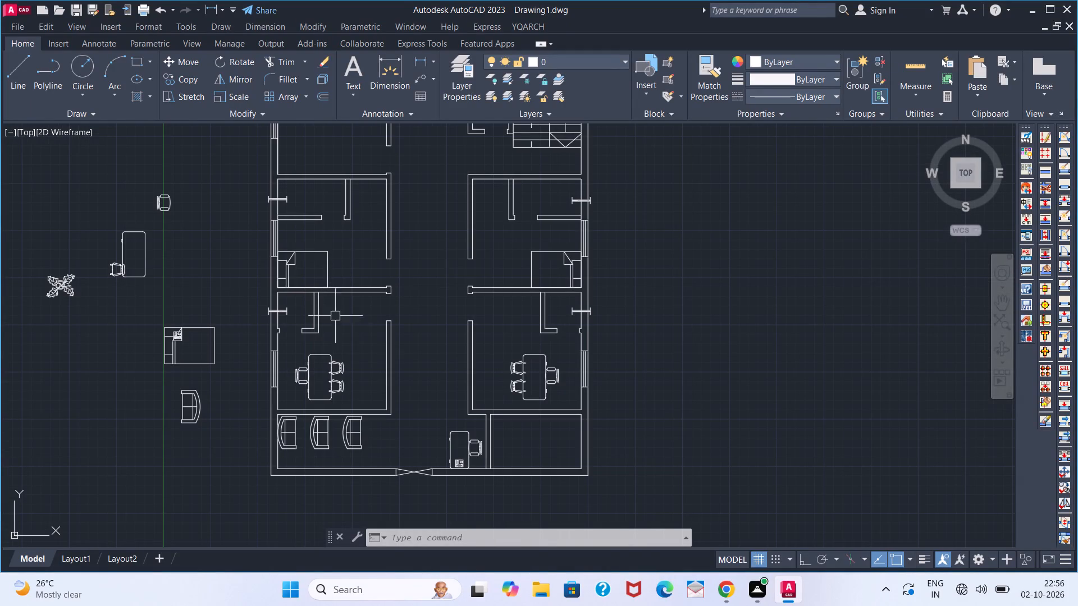
scroll(431, 373, down, 1)
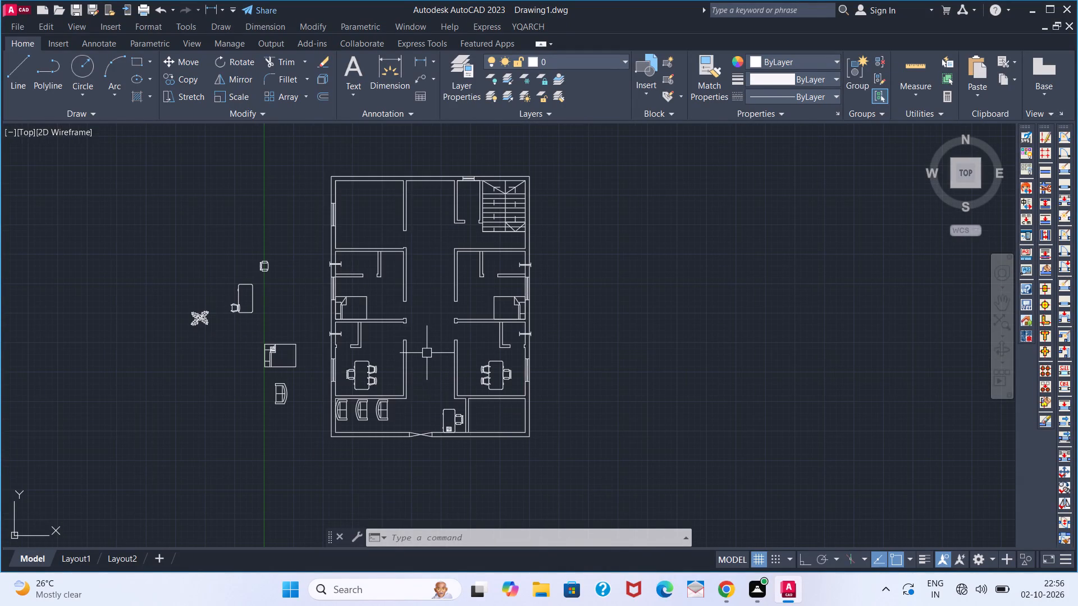
scroll(330, 341, up, 3)
click(366, 320)
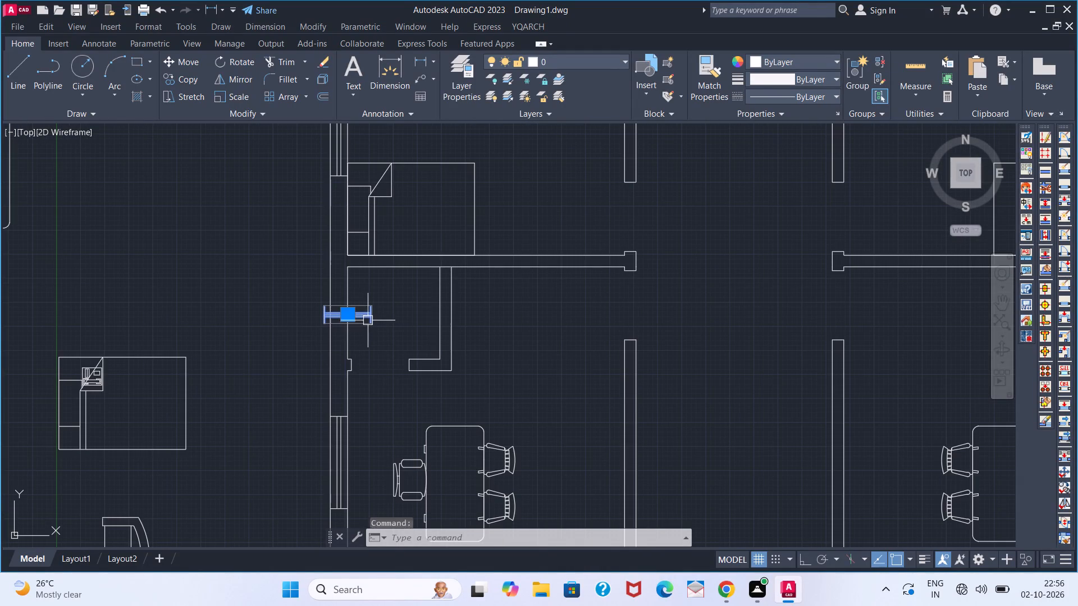
click(801, 559)
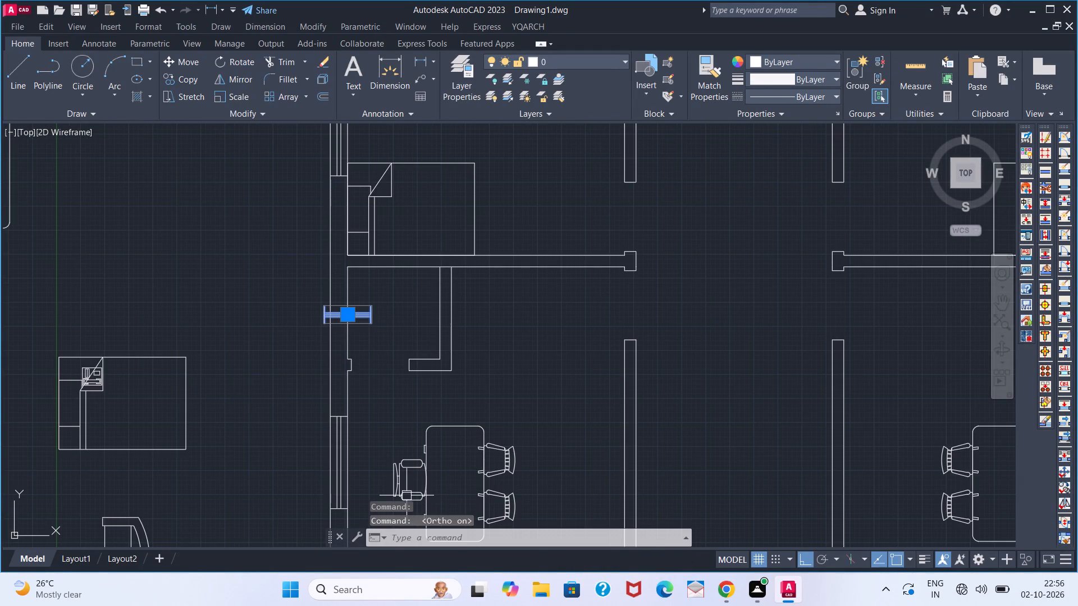
text(RO)
key(Return)
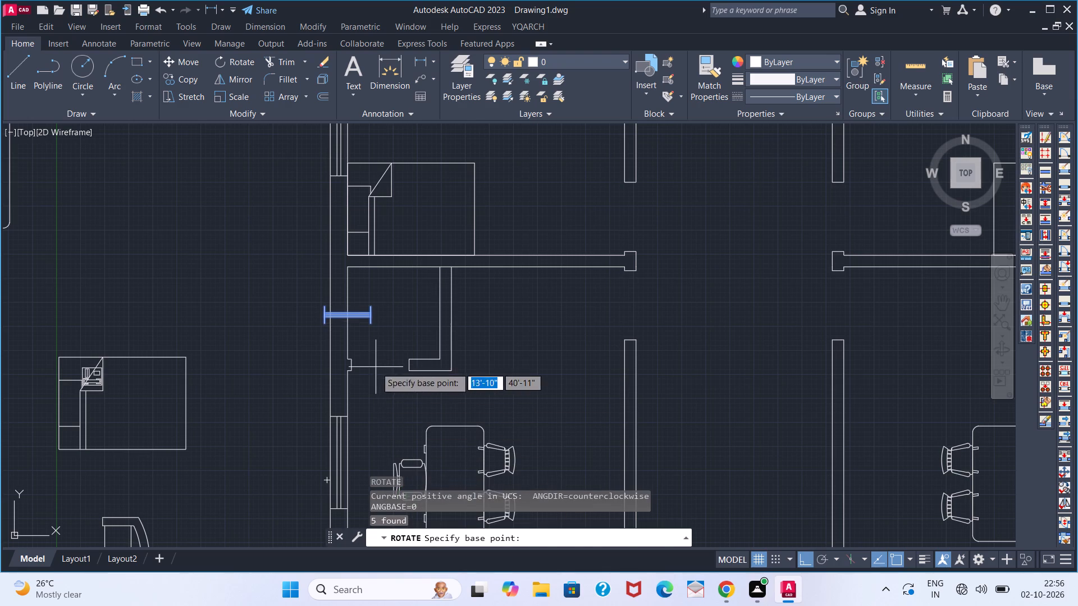
click(376, 367)
click(371, 416)
key(space)
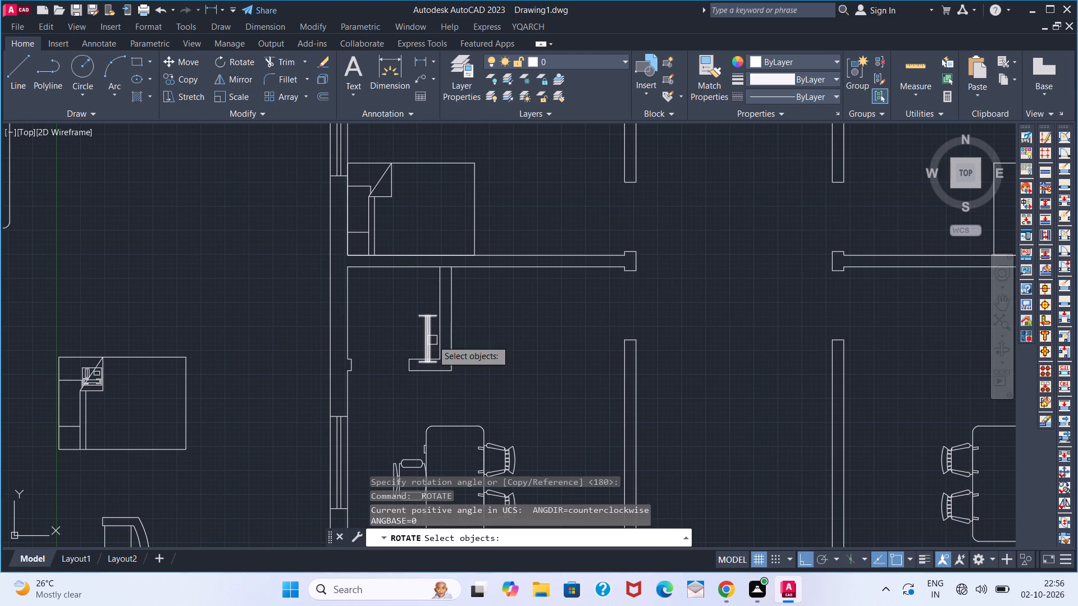
click(801, 570)
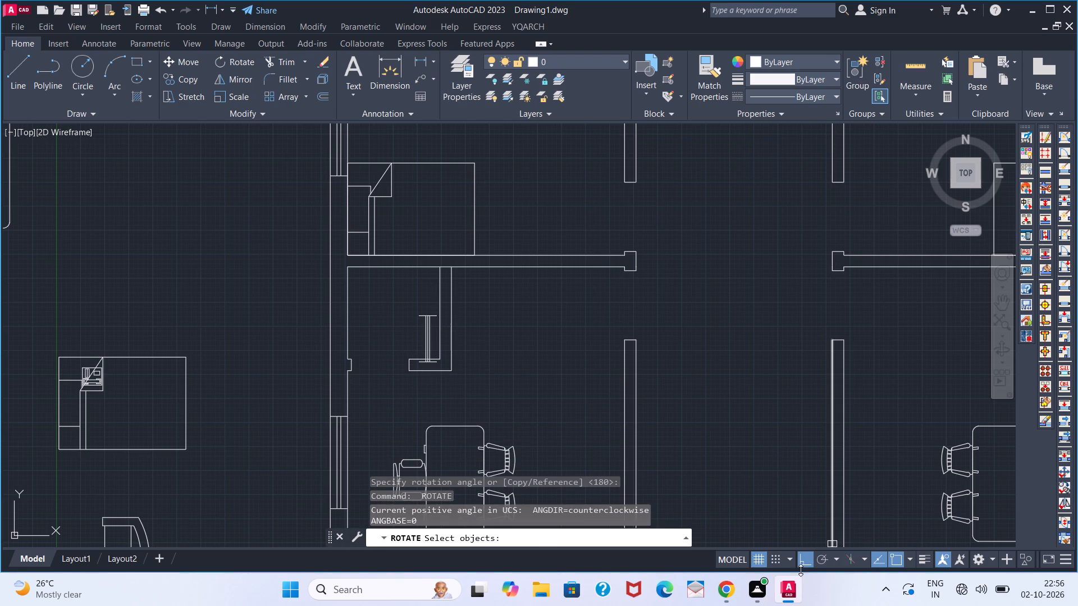
click(803, 565)
key(space)
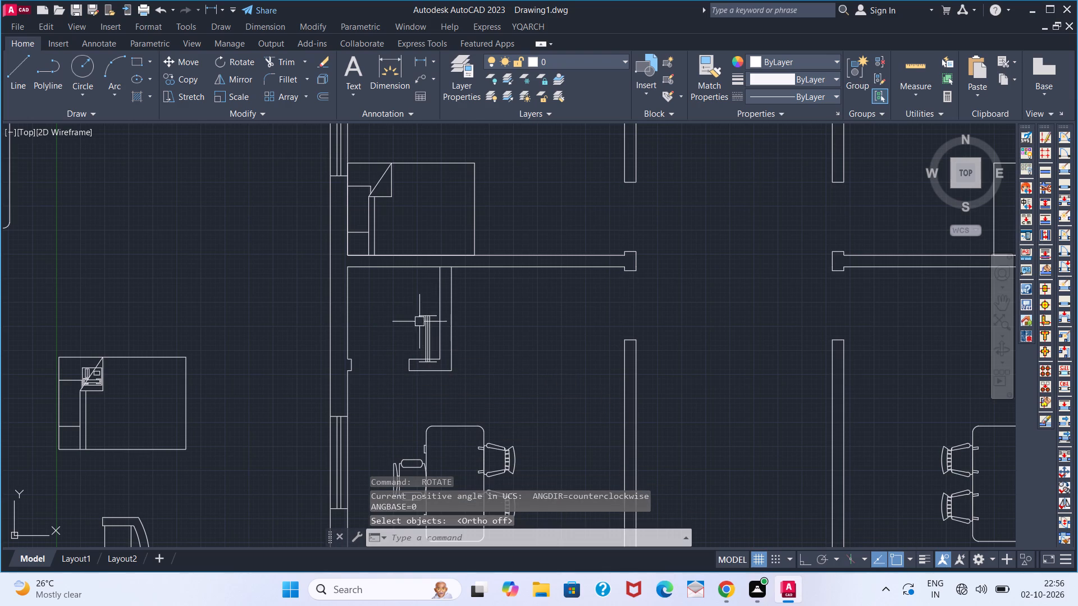
Move the rotated window into the thickness of the left outer wall at the lower partitioned room.
click(427, 313)
key(m)
key(Return)
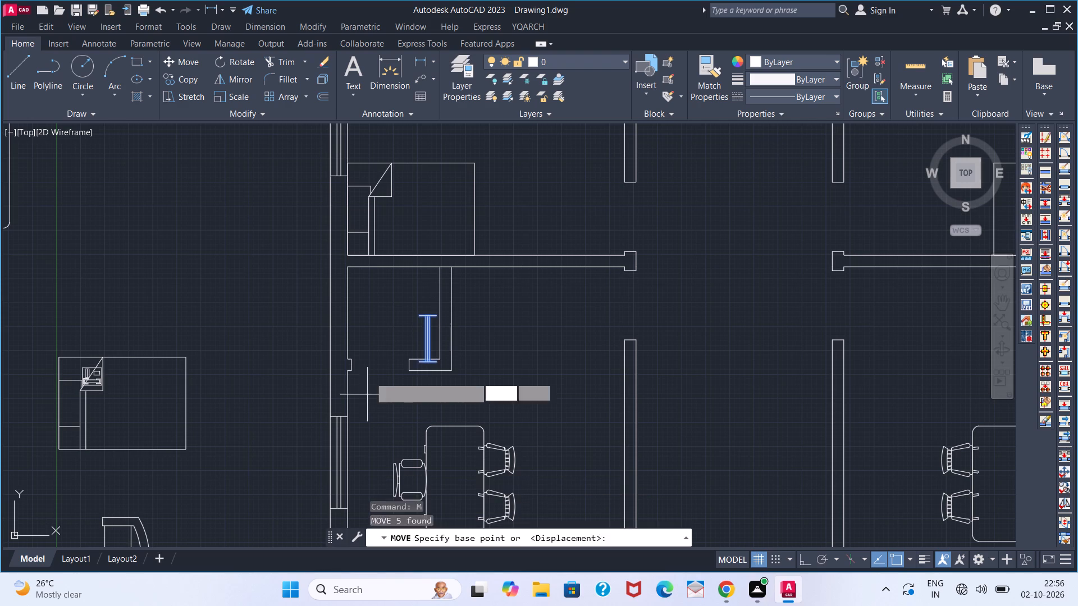
click(414, 318)
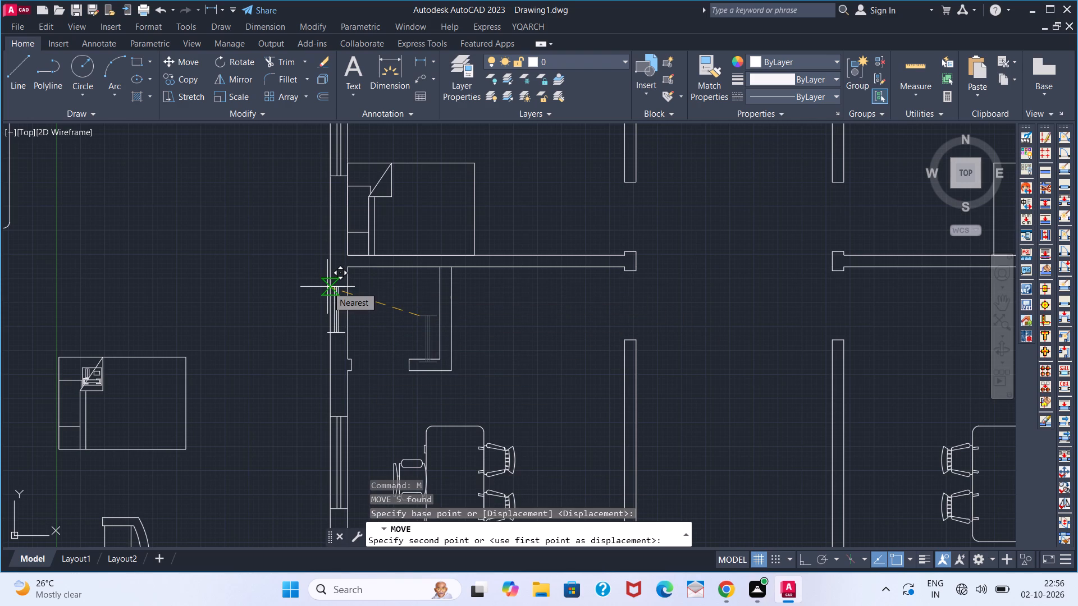
scroll(327, 287, up, 3)
click(327, 287)
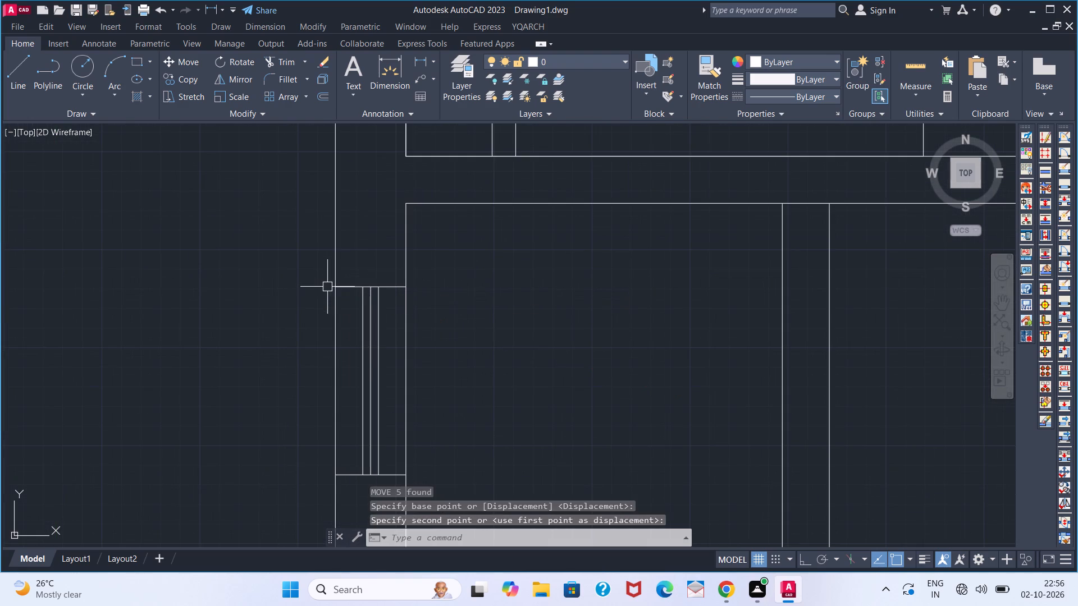
Rotate the window copy on the right outer wall at the lower partitioned room 270° so it runs vertically.
scroll(490, 361, down, 3)
scroll(601, 378, down, 1)
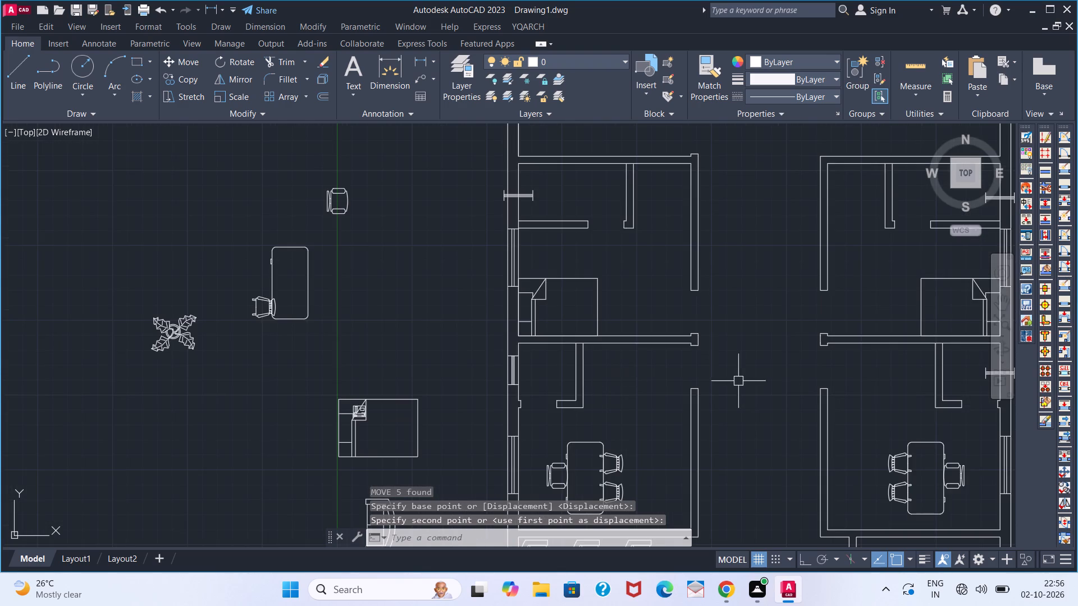
middle_drag(739, 381, 278, 372)
scroll(558, 362, up, 2)
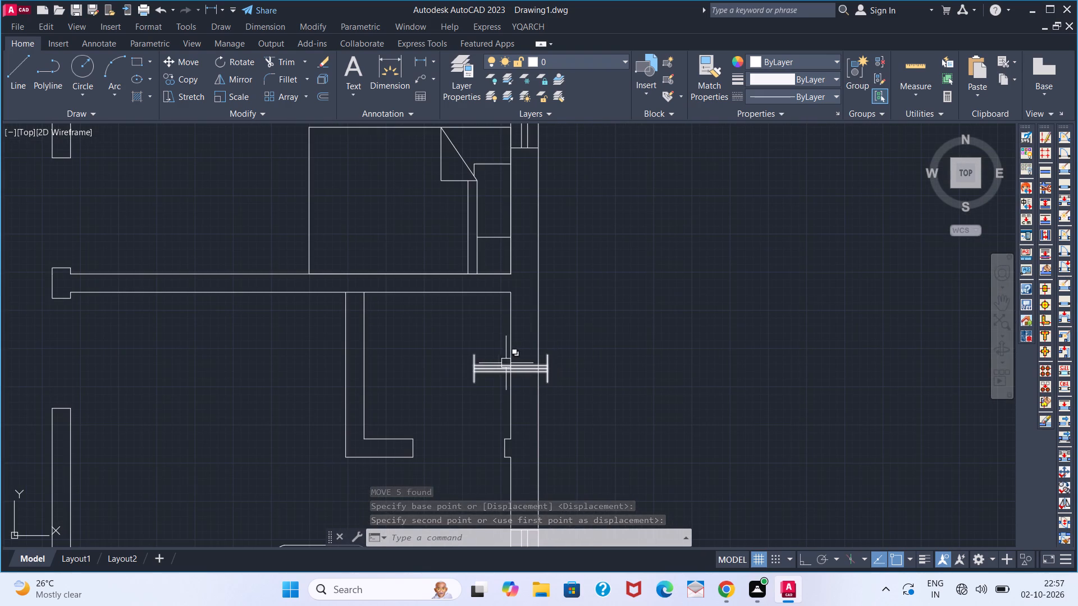
click(498, 365)
text(RO)
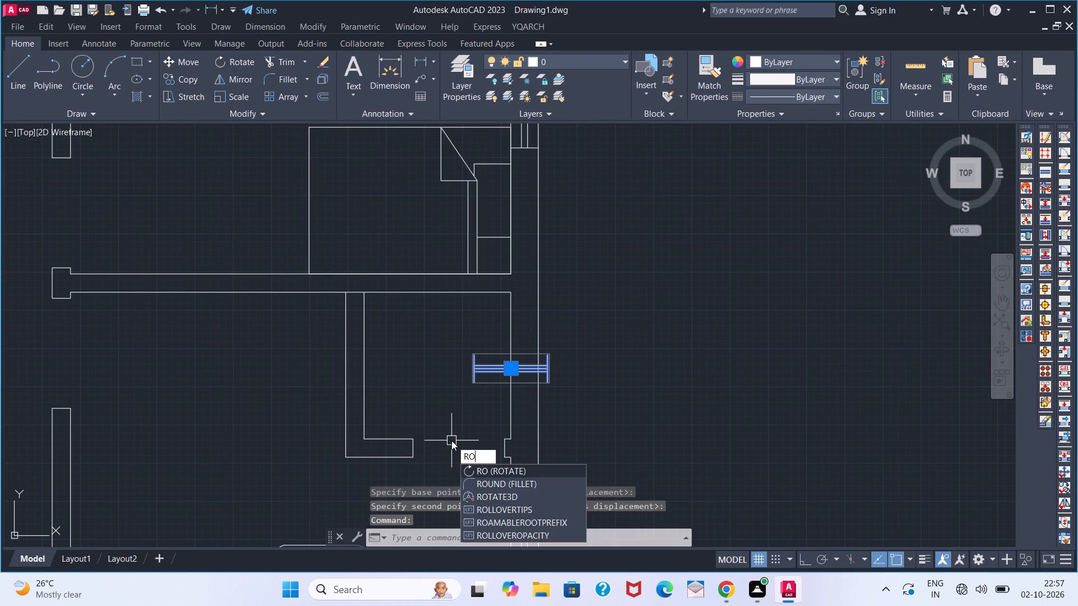
key(space)
click(806, 562)
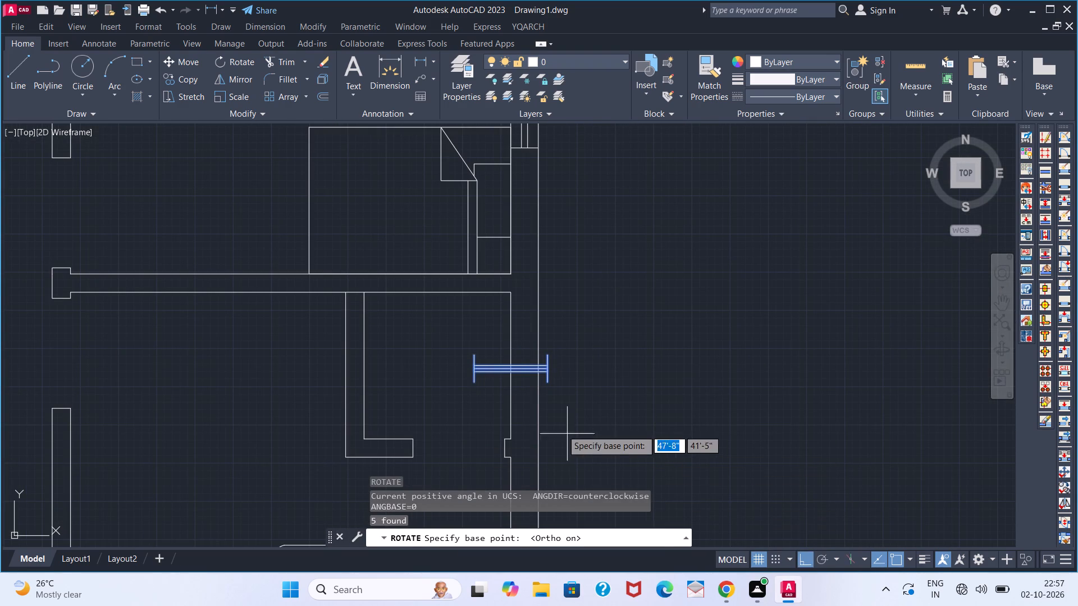
click(556, 399)
click(555, 432)
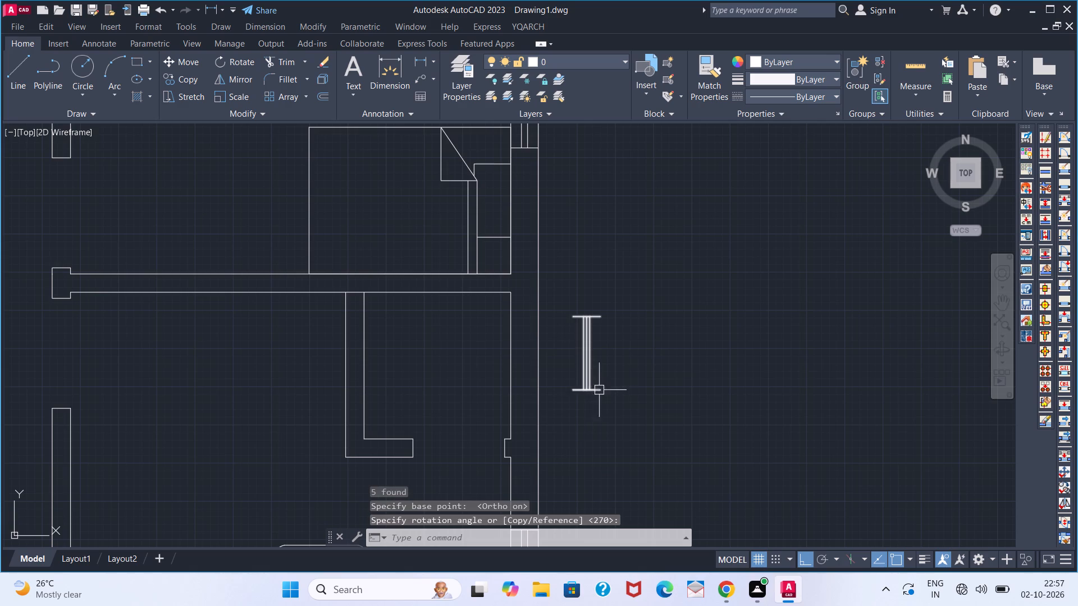
Move the rotated window into the thickness of the right outer wall, aligned with the wall's inner and outer faces.
scroll(581, 391, up, 2)
click(576, 391)
key(m)
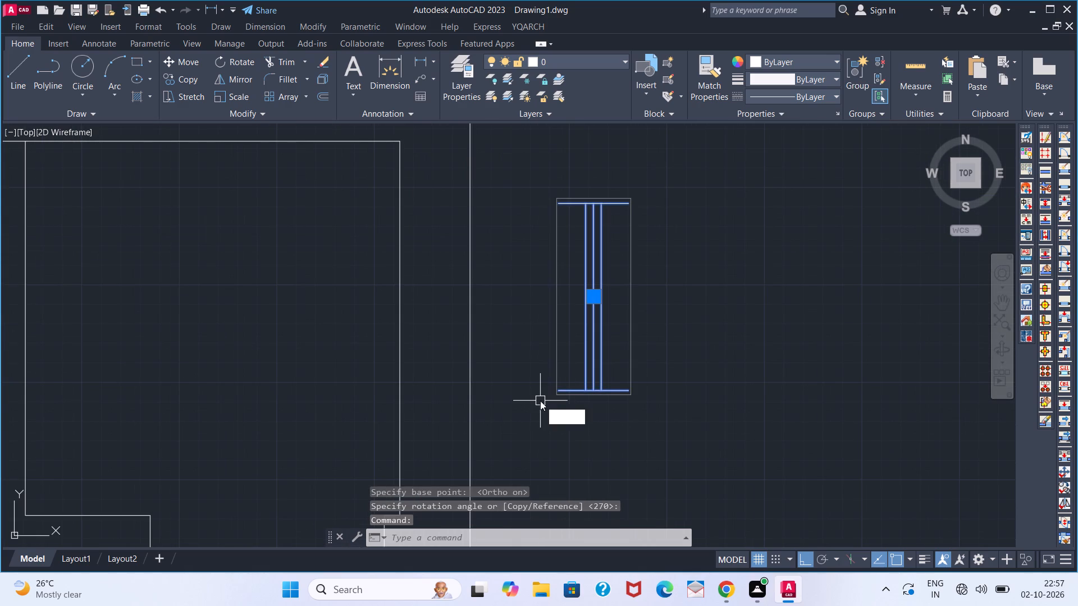
key(Return)
click(550, 393)
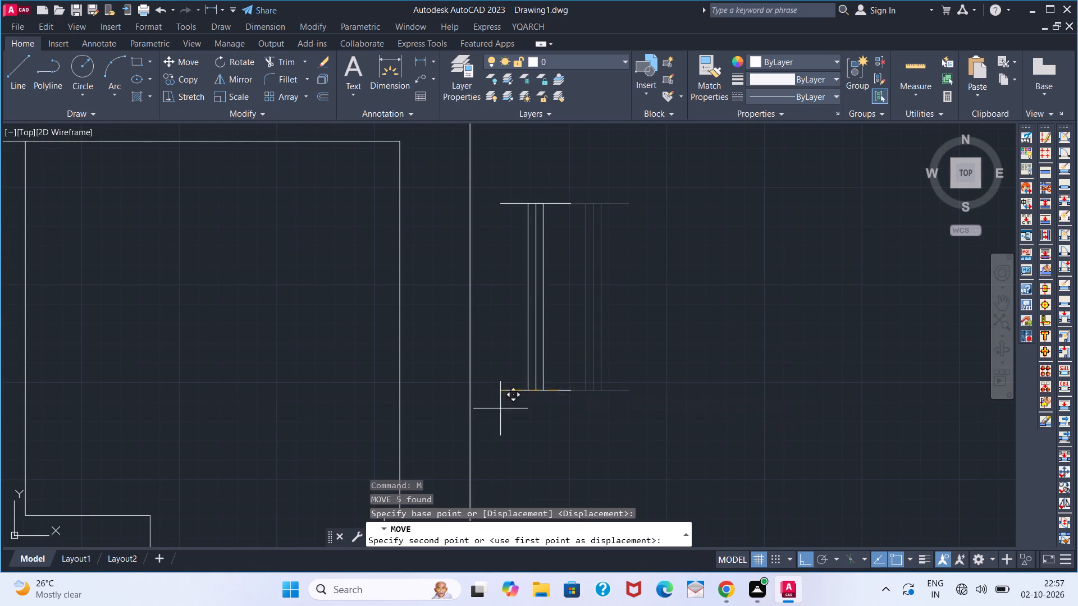
click(807, 564)
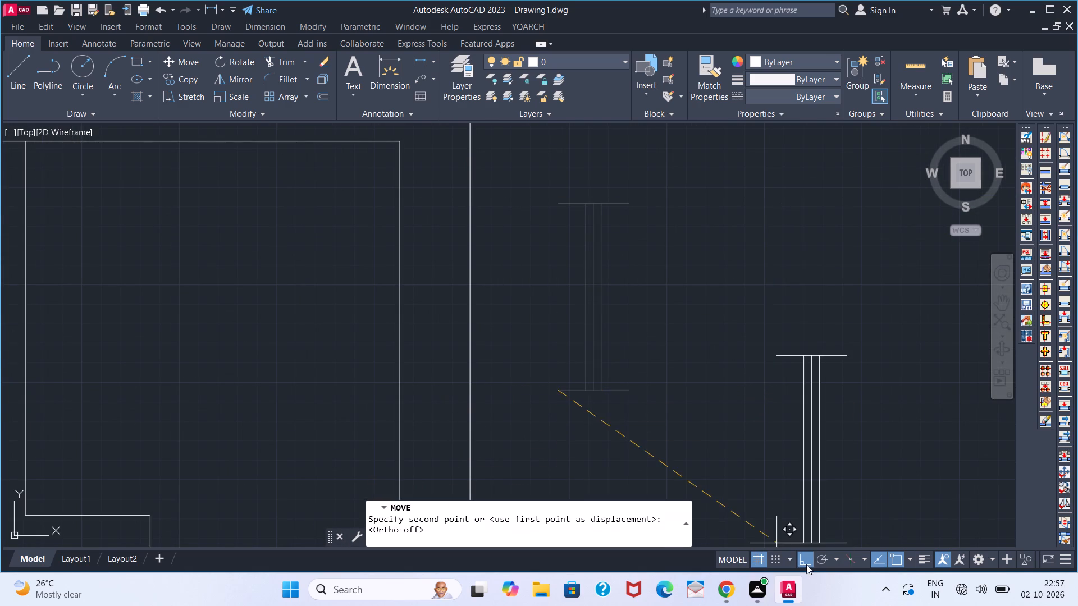
scroll(460, 415, down, 1)
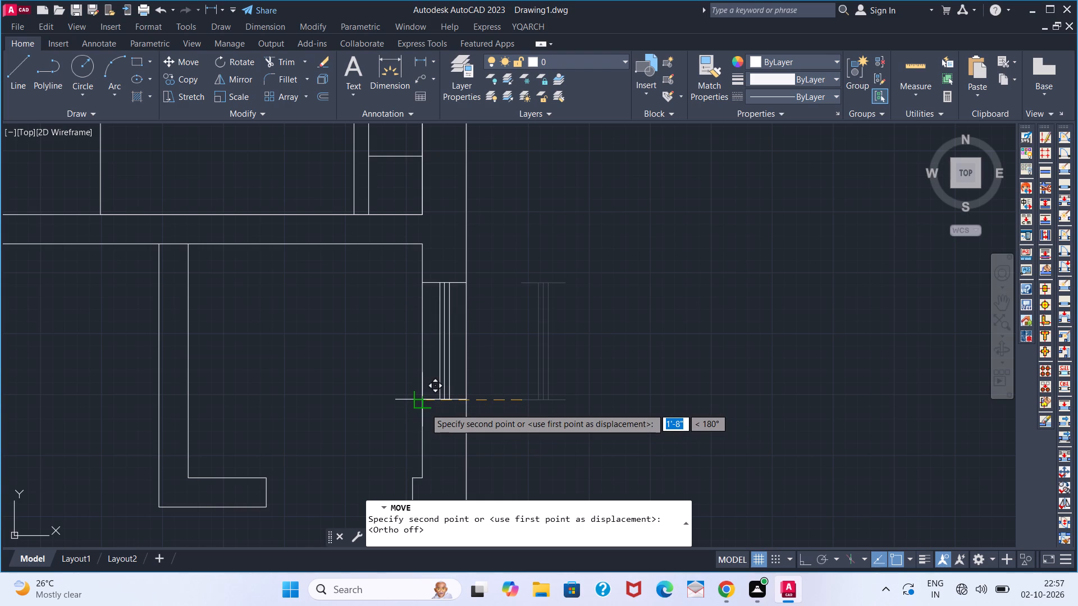
click(423, 415)
Delete the two unrotated window copies on the outer walls at the bed rooms' small partitioned rooms.
scroll(347, 424, down, 3)
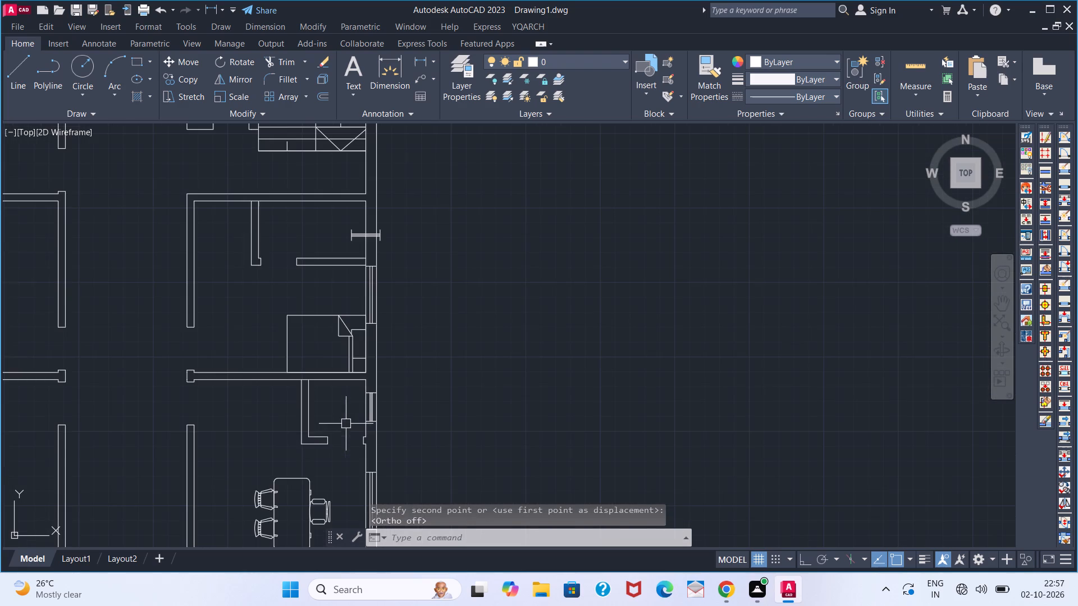
click(350, 235)
scroll(190, 264, down, 2)
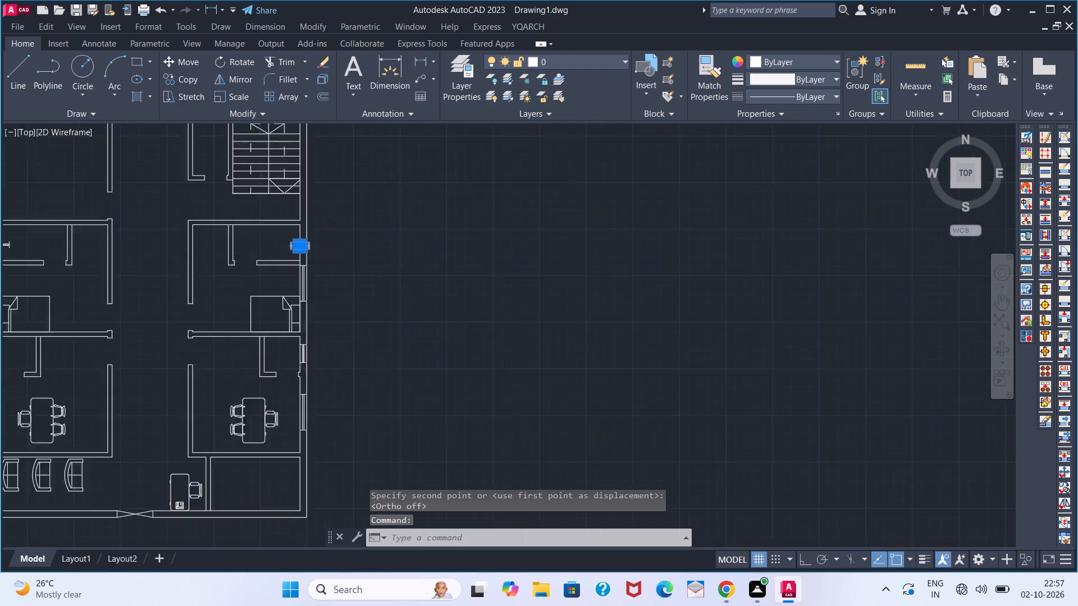
scroll(190, 264, down, 1)
scroll(117, 259, up, 3)
click(123, 247)
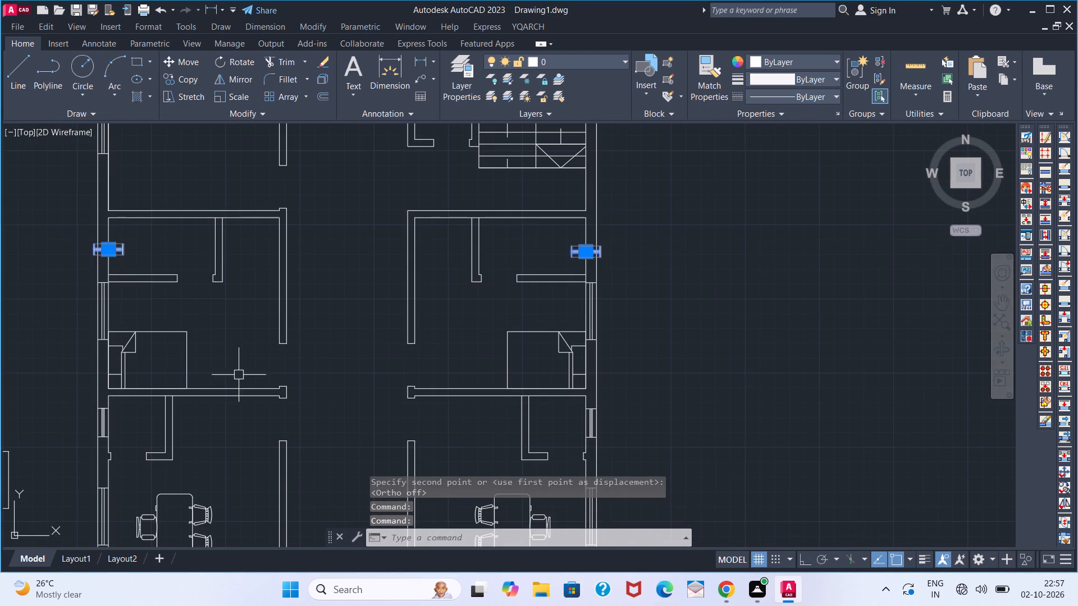
key(Delete)
Create a new layer named PLANT and set its colour to green.
scroll(326, 358, down, 3)
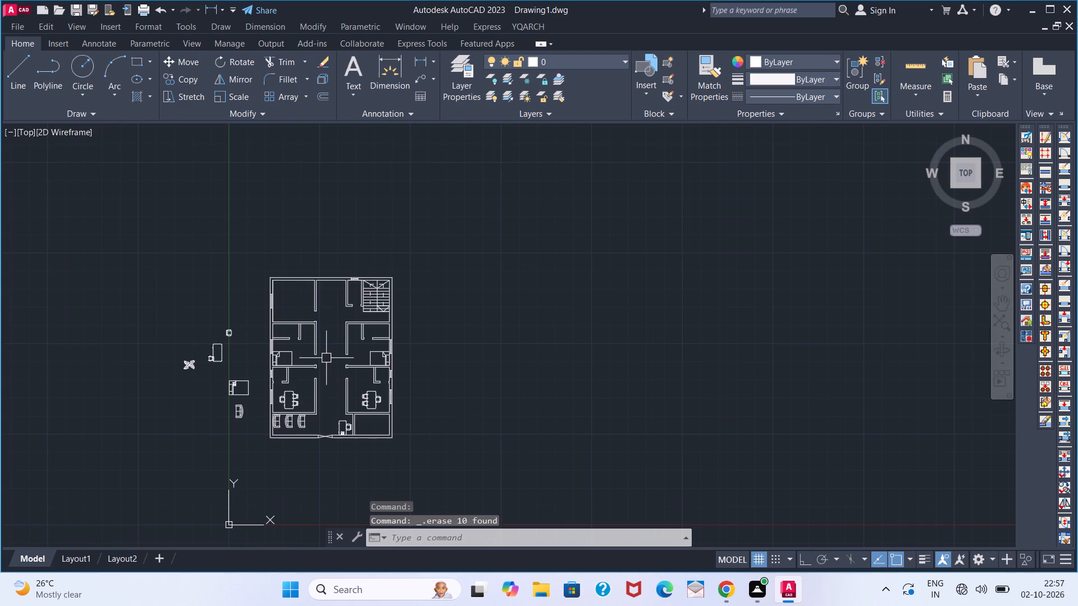
middle_drag(327, 368, 362, 332)
middle_click(370, 327)
scroll(350, 366, up, 3)
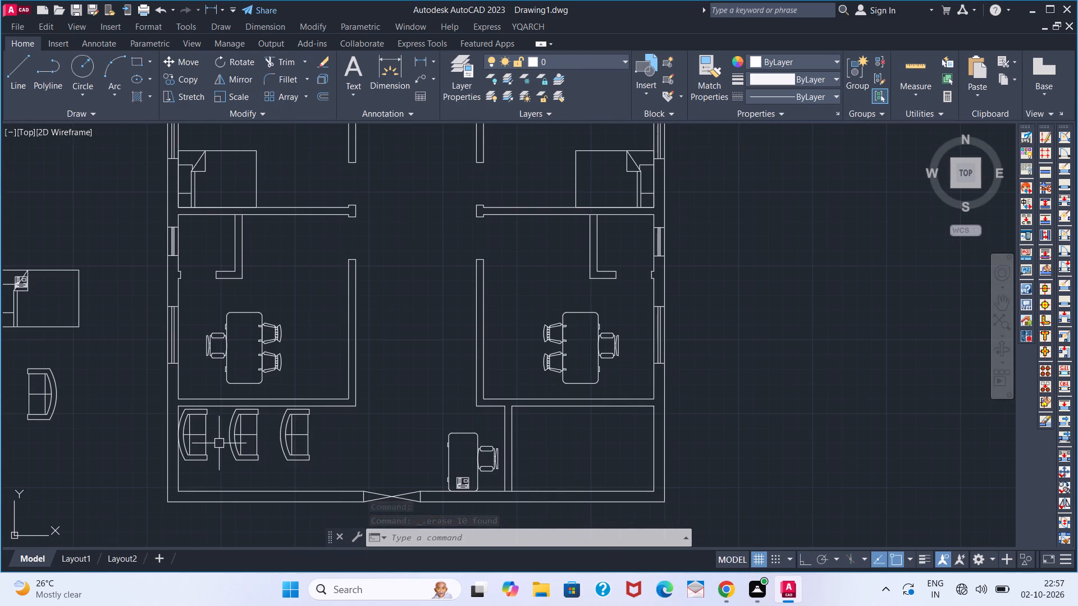
scroll(219, 443, down, 2)
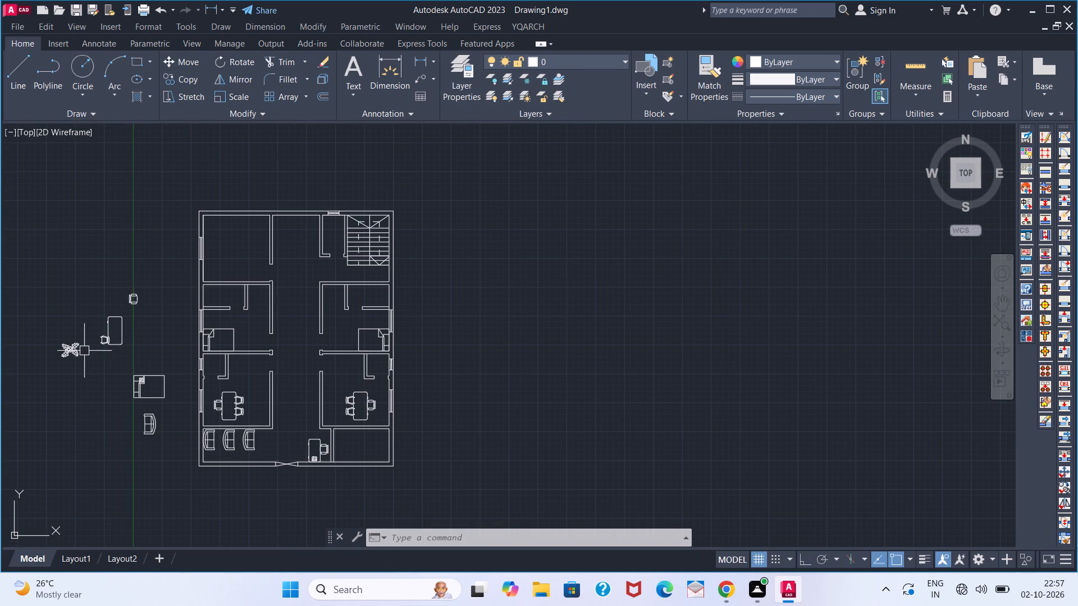
click(80, 351)
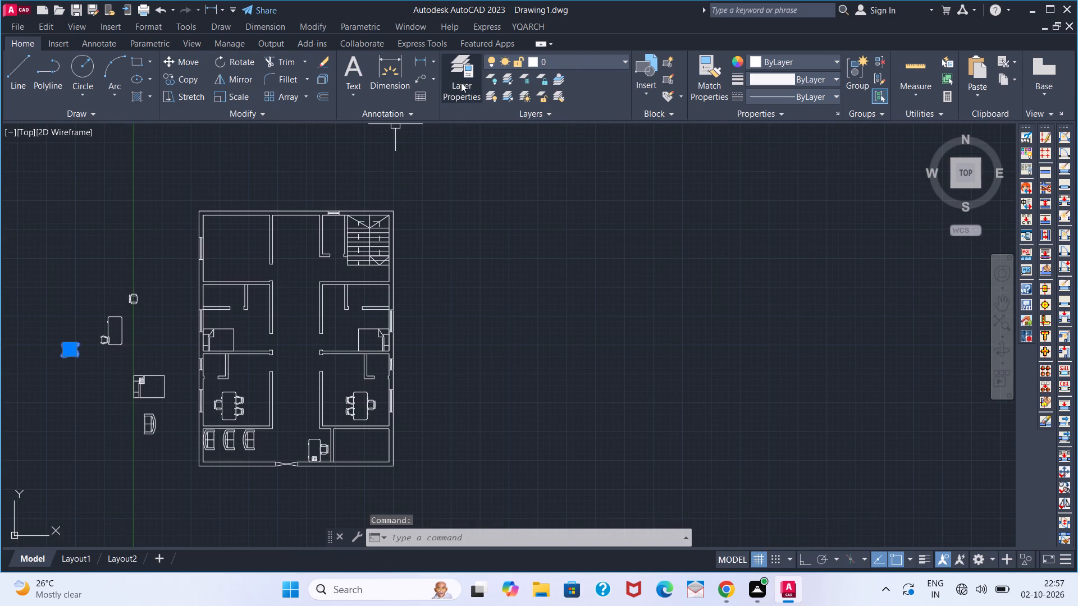
click(469, 68)
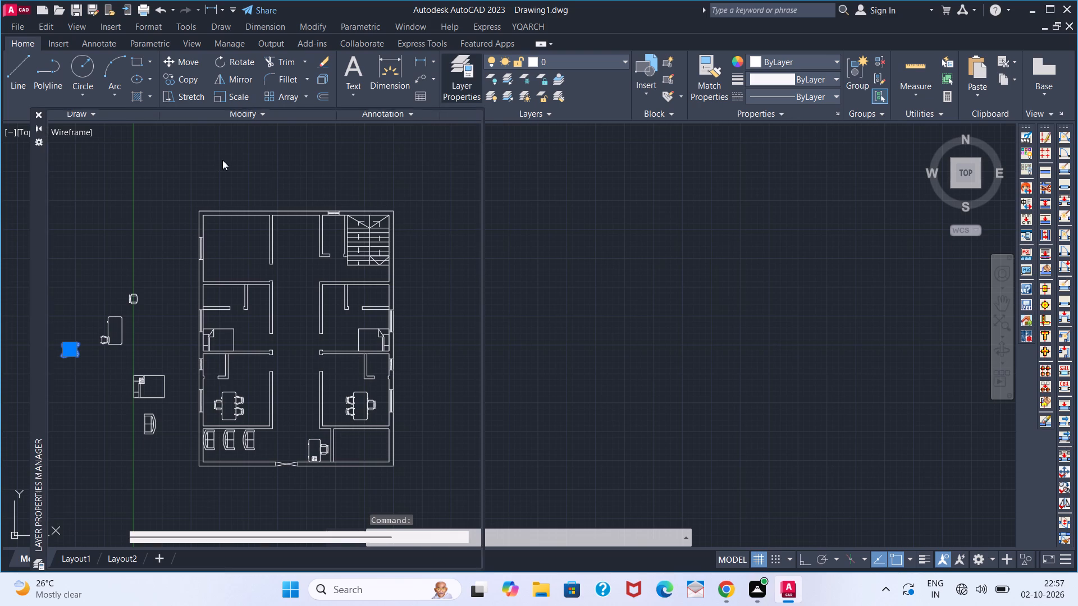
click(126, 140)
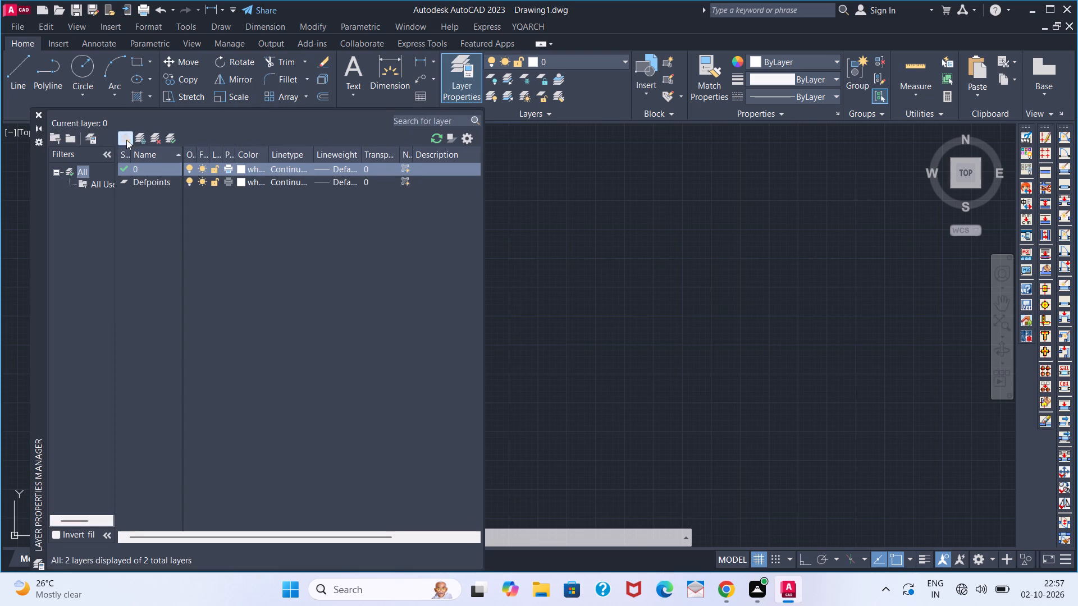
text(PLANT)
key(Return)
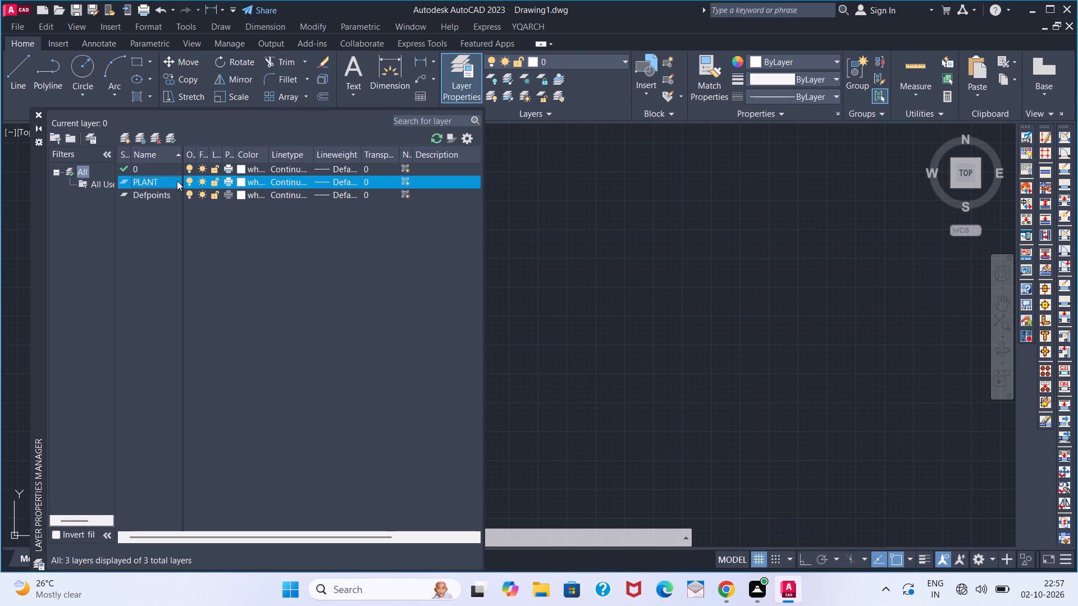
click(238, 183)
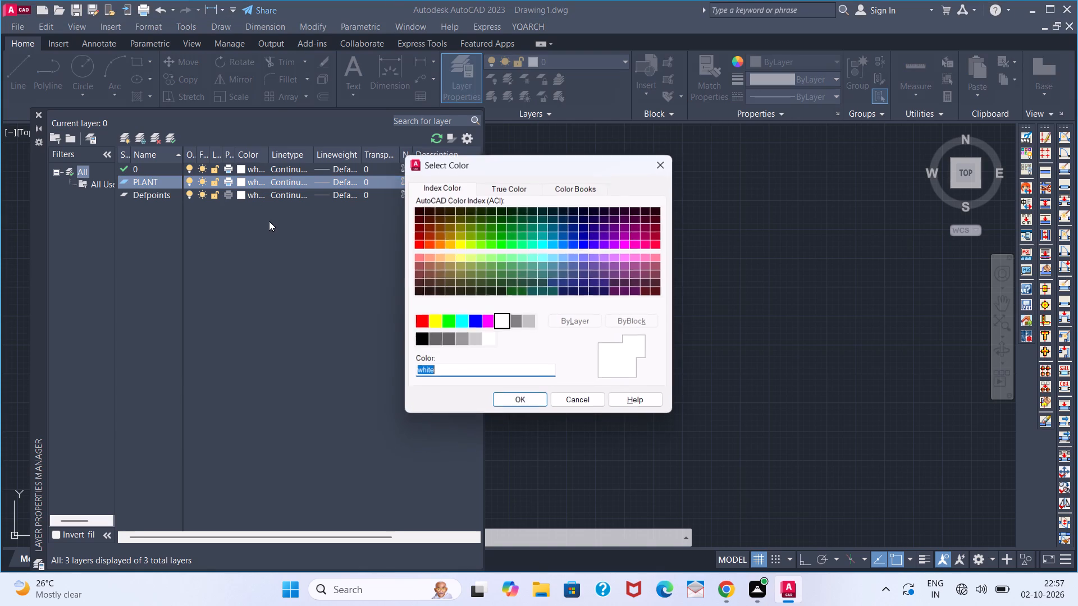
click(450, 327)
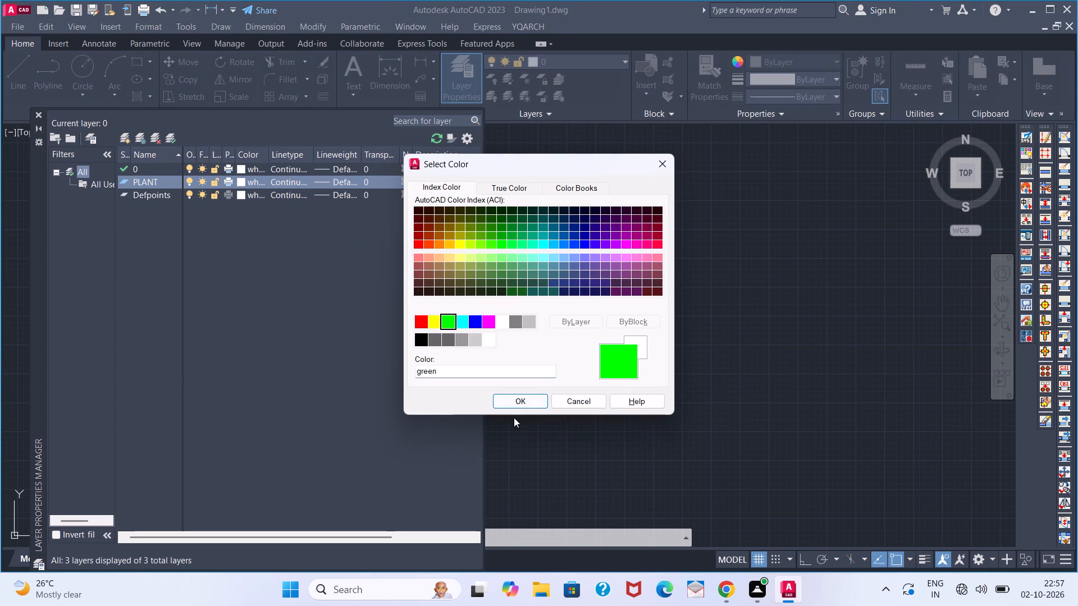
click(517, 404)
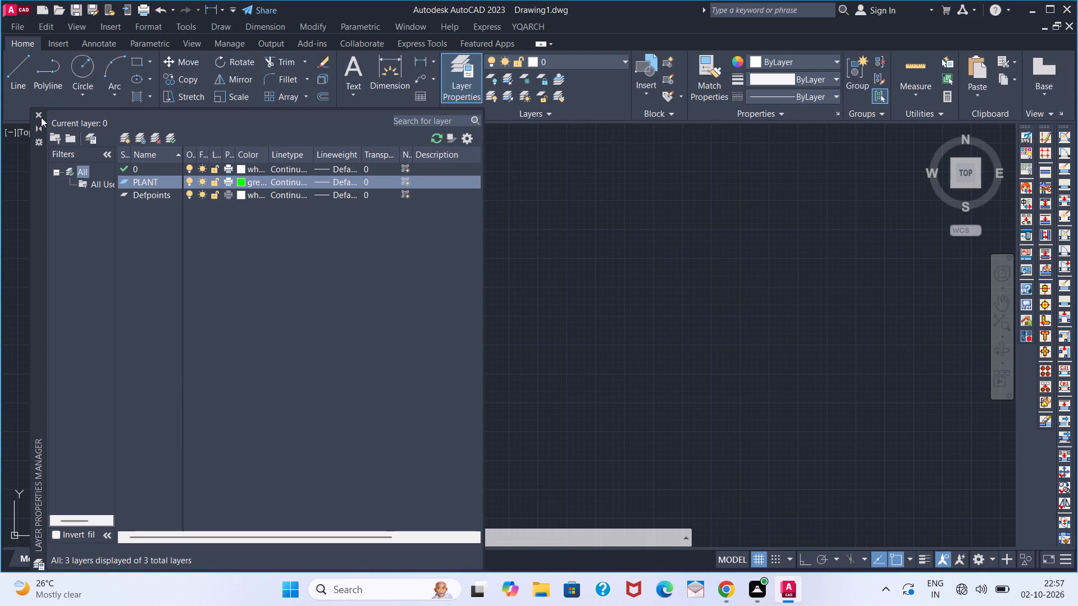
click(41, 117)
Assign the loose plant block outside the floor plan to the PLANT layer.
scroll(95, 227, down, 1)
scroll(97, 300, up, 3)
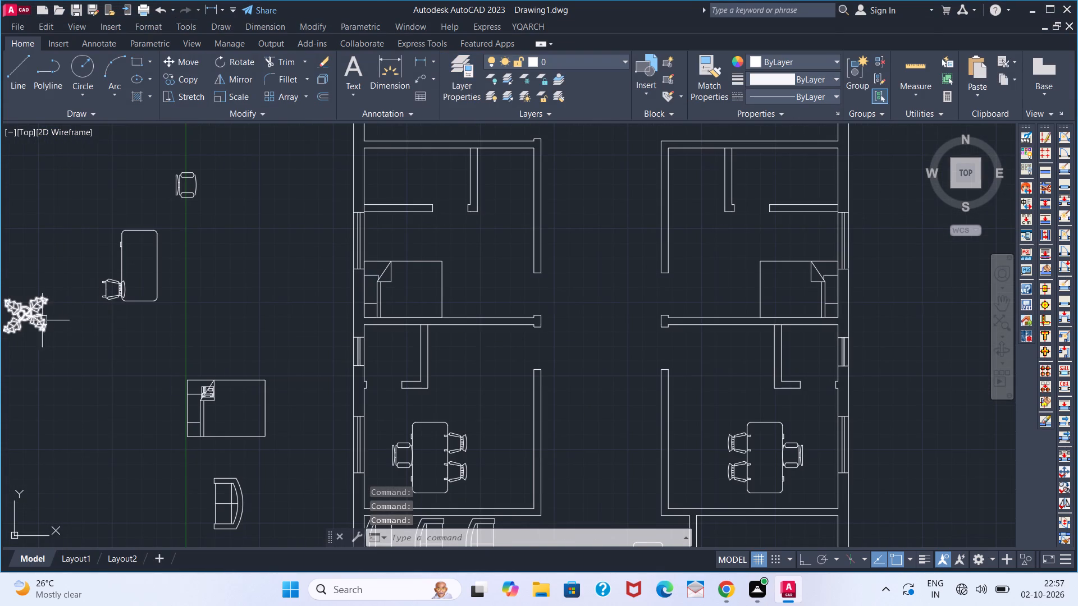
click(37, 319)
click(546, 60)
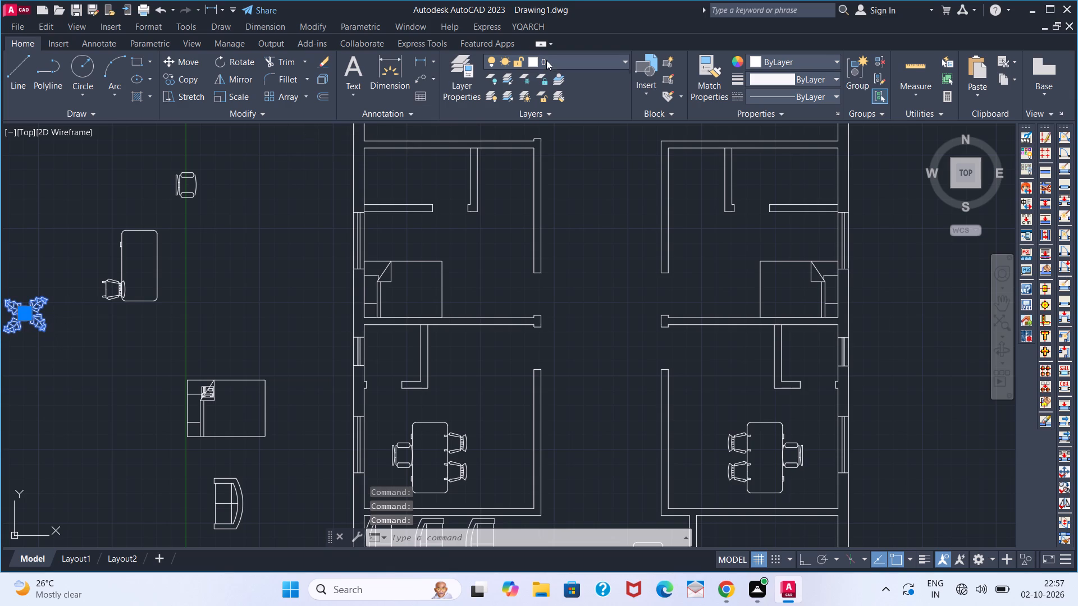
click(559, 114)
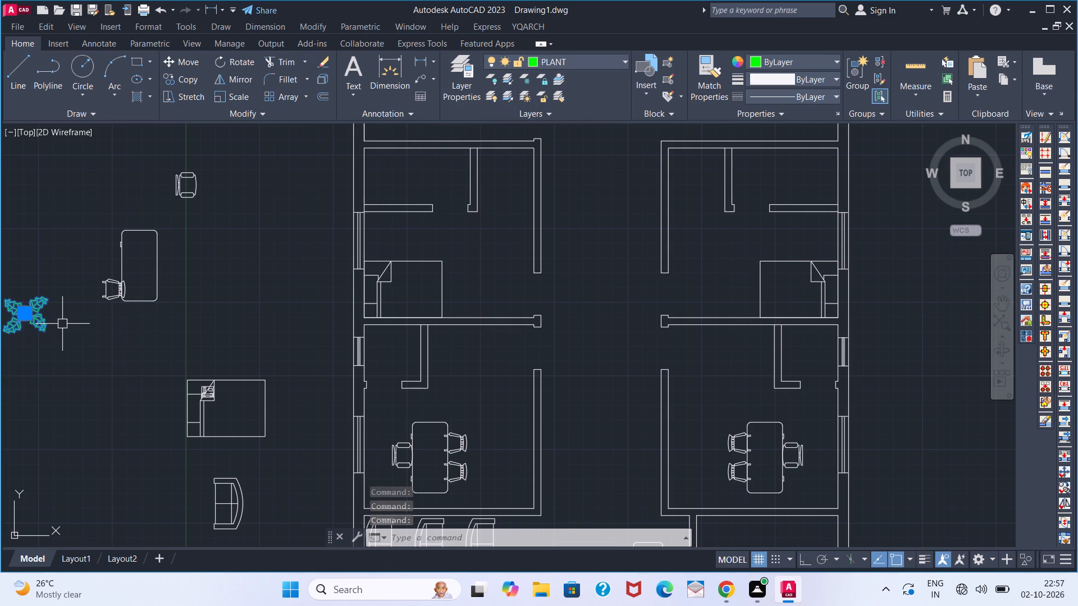
Scale the loose plant block down freehand from a base point near its centre.
text(SC)
key(space)
click(34, 312)
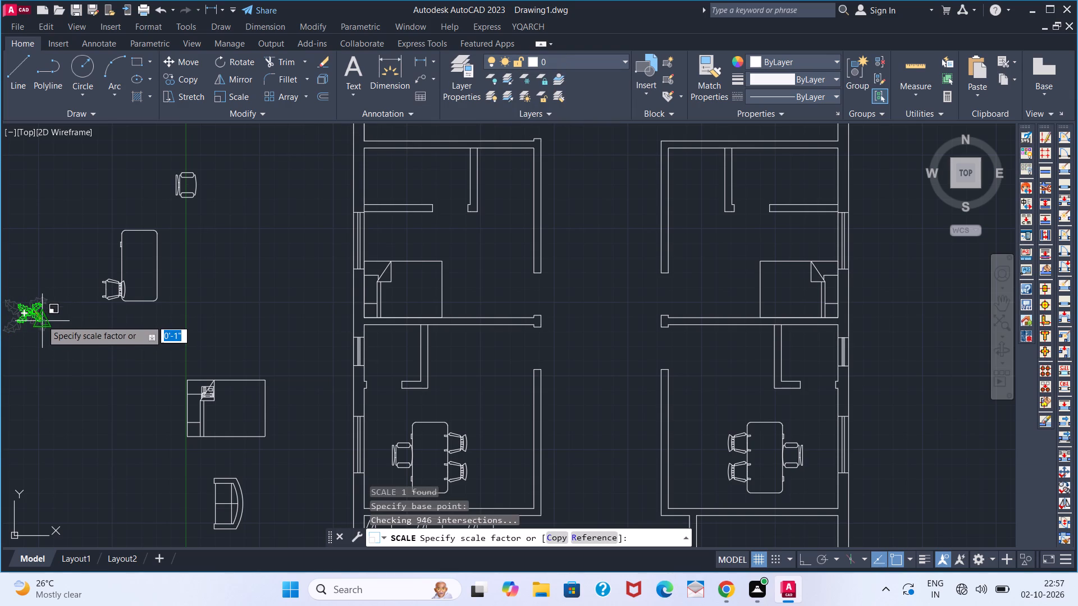
click(42, 320)
Copy the reduced plant into both lower corners of each of the two consulting rooms with a table and chairs.
click(36, 320)
key(c)
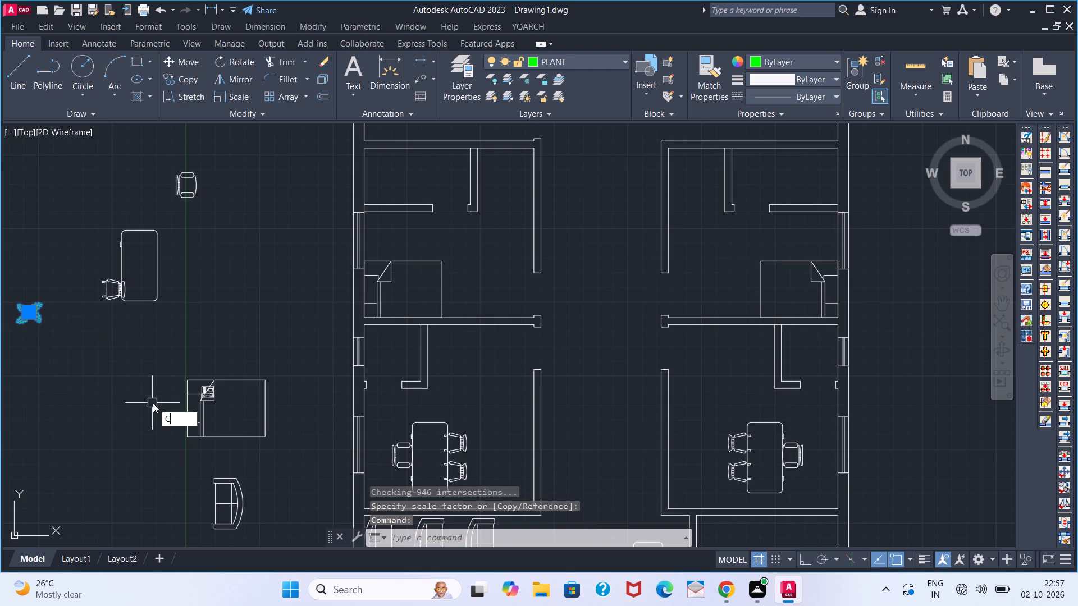
key(o)
key(Return)
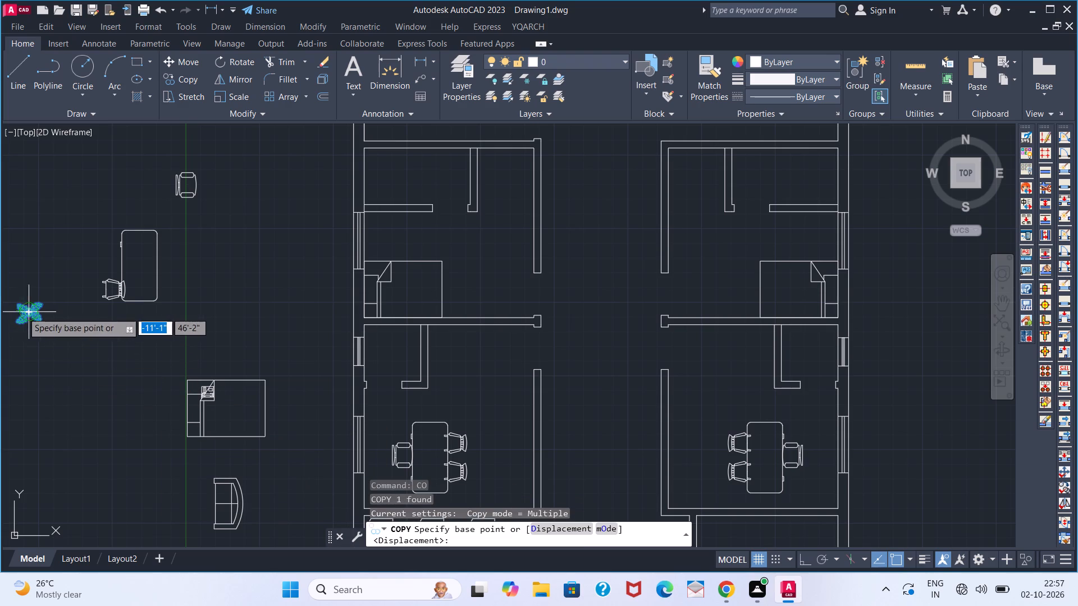
click(27, 312)
middle_drag(373, 452, 357, 270)
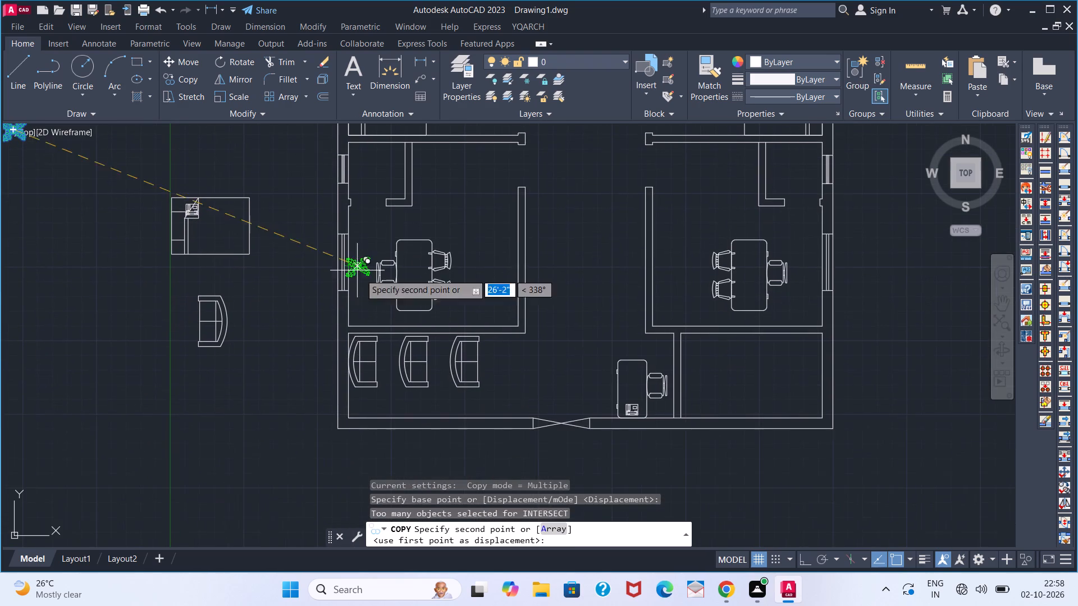
scroll(359, 315, up, 2)
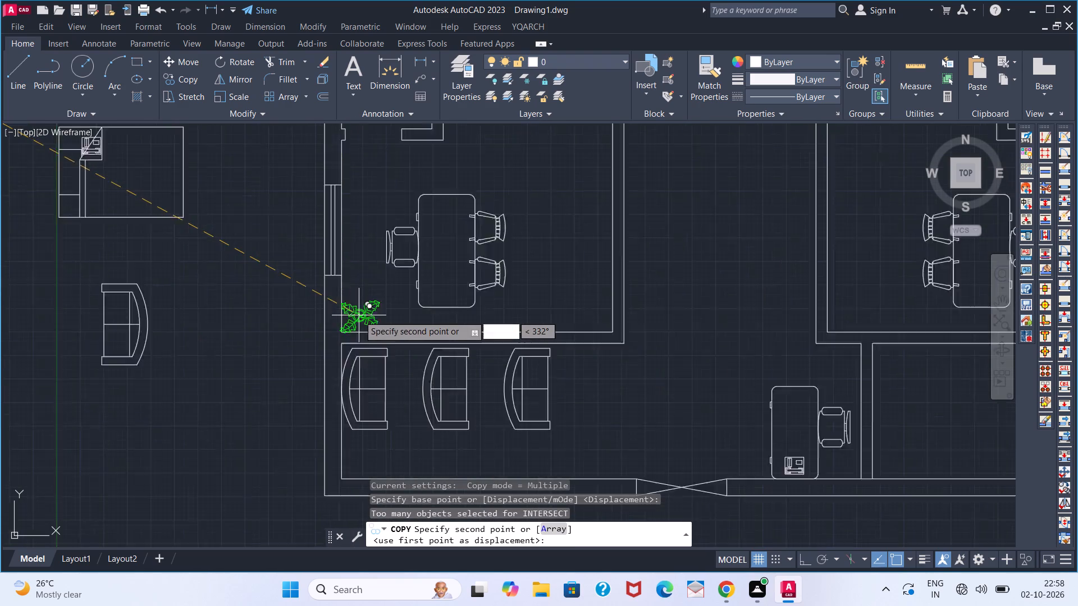
click(363, 311)
scroll(471, 314, down, 2)
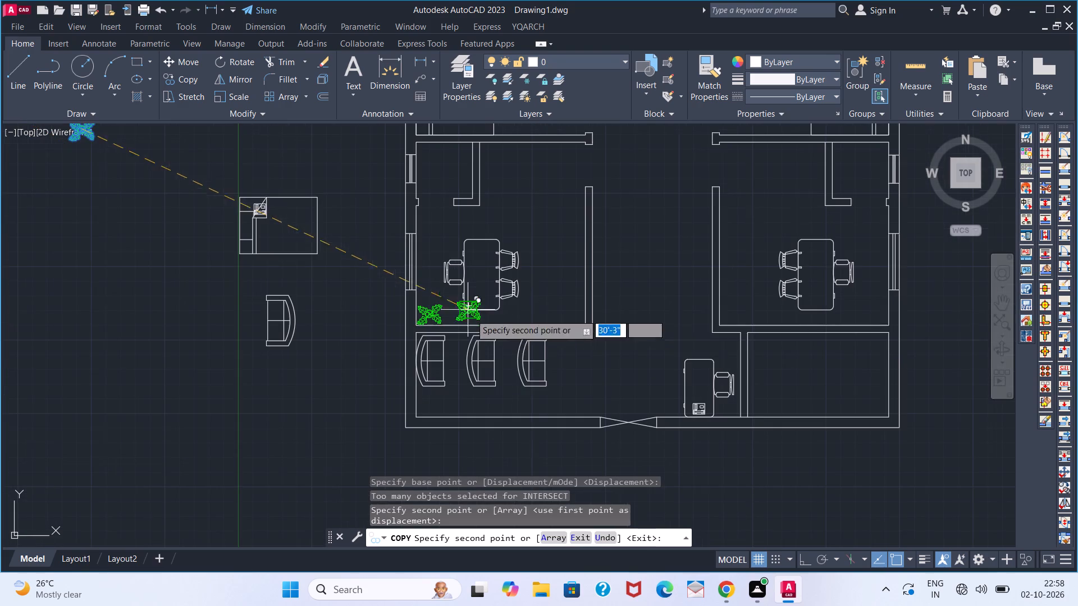
click(873, 312)
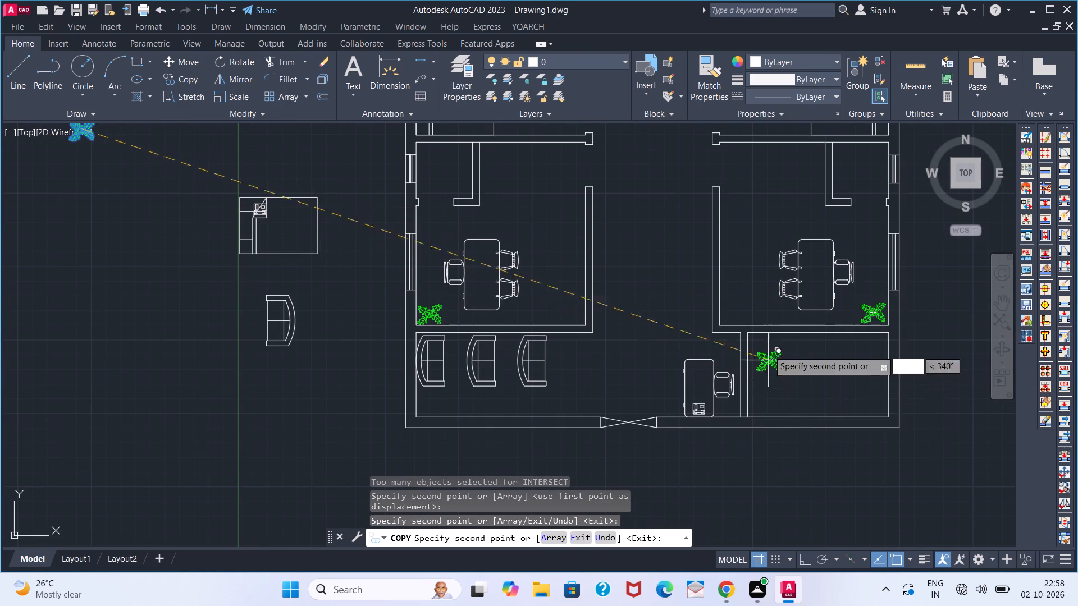
click(737, 306)
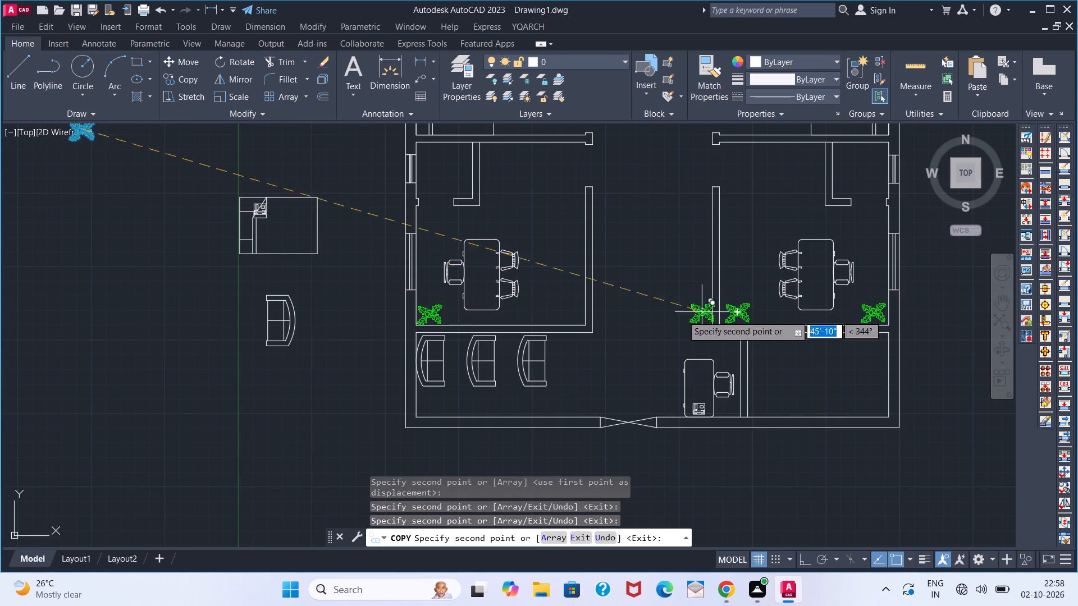
click(569, 313)
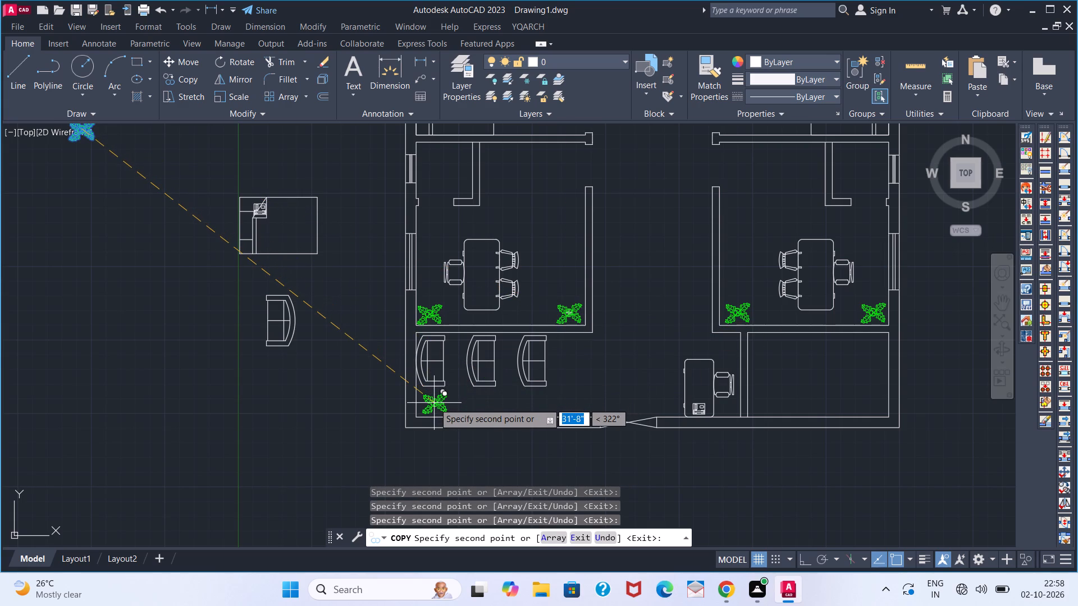
Place further plant copies in the waiting area's lower outer corner below the sofas and in the corner above the reception desk.
click(434, 403)
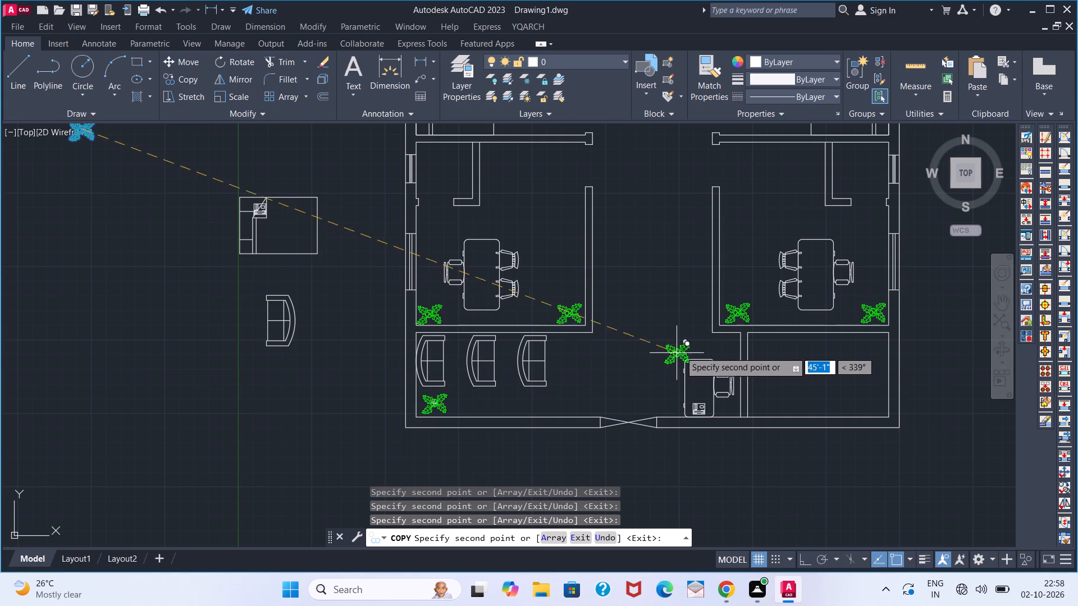
click(727, 342)
Place two more plant copies in the two corners at the top end of the central corridor and finish copying.
middle_drag(631, 315, 646, 490)
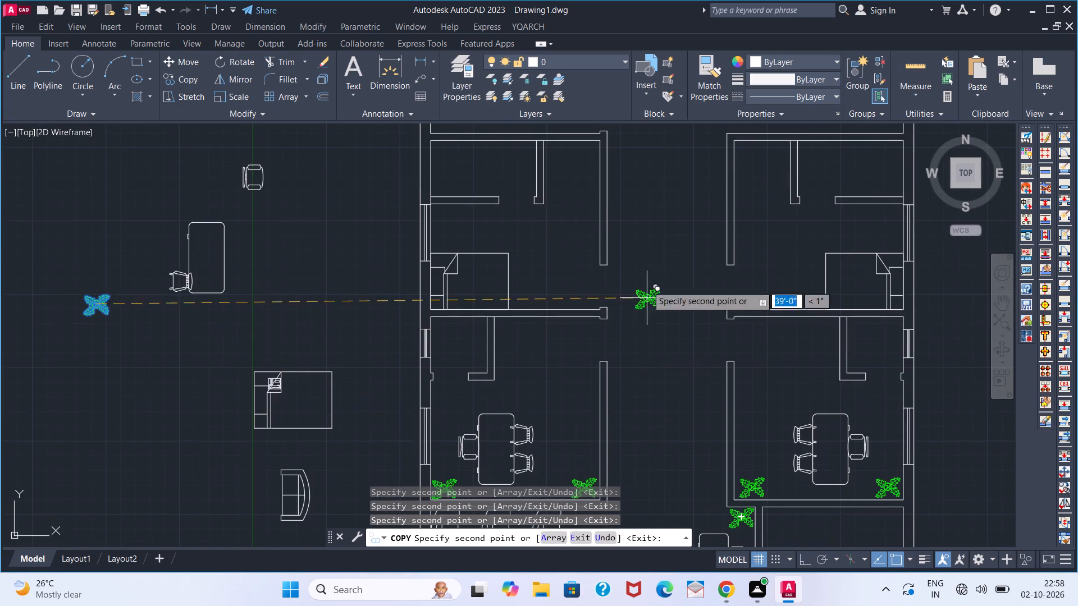
middle_drag(649, 238, 643, 570)
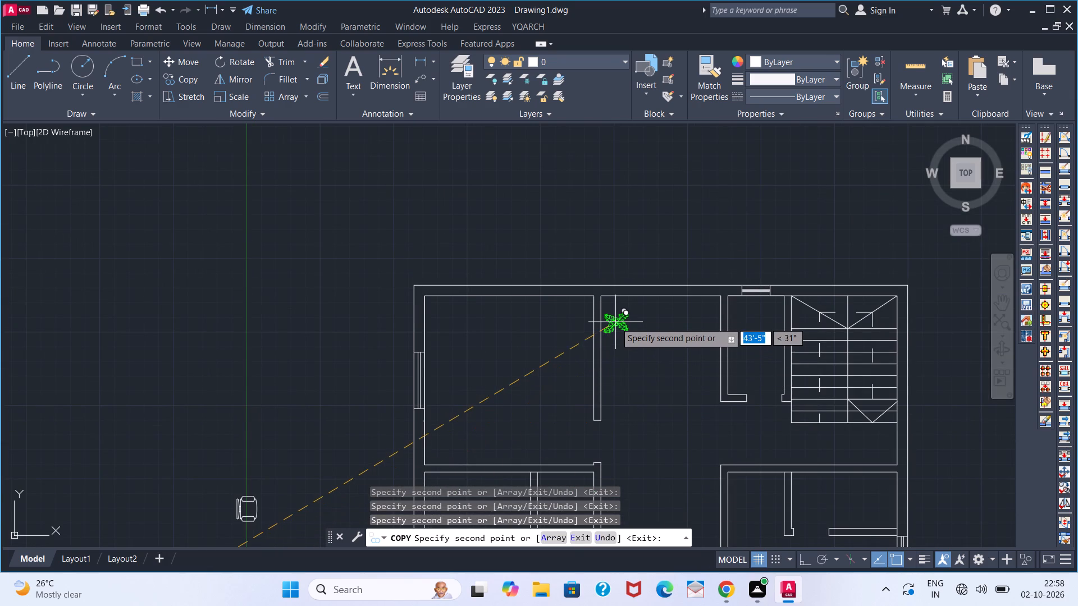
click(616, 315)
click(701, 314)
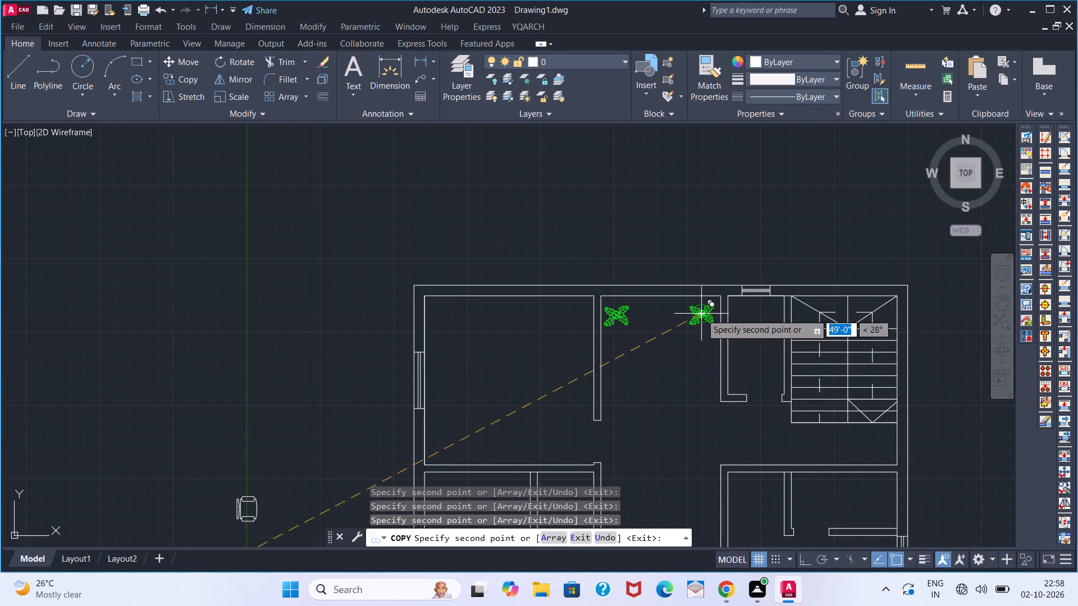
scroll(709, 422, down, 1)
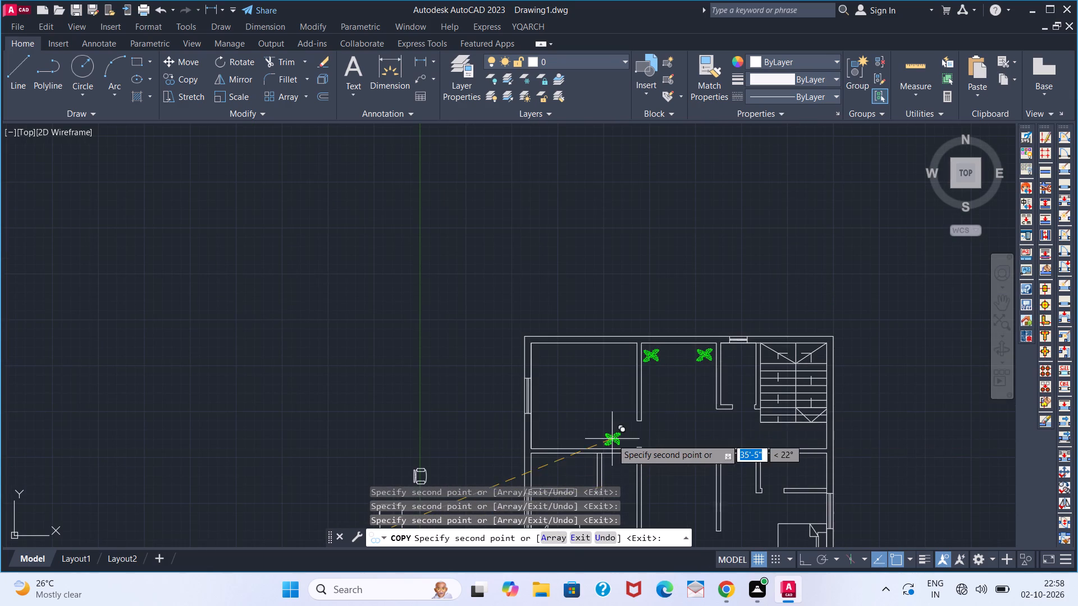
middle_drag(605, 412, 550, 221)
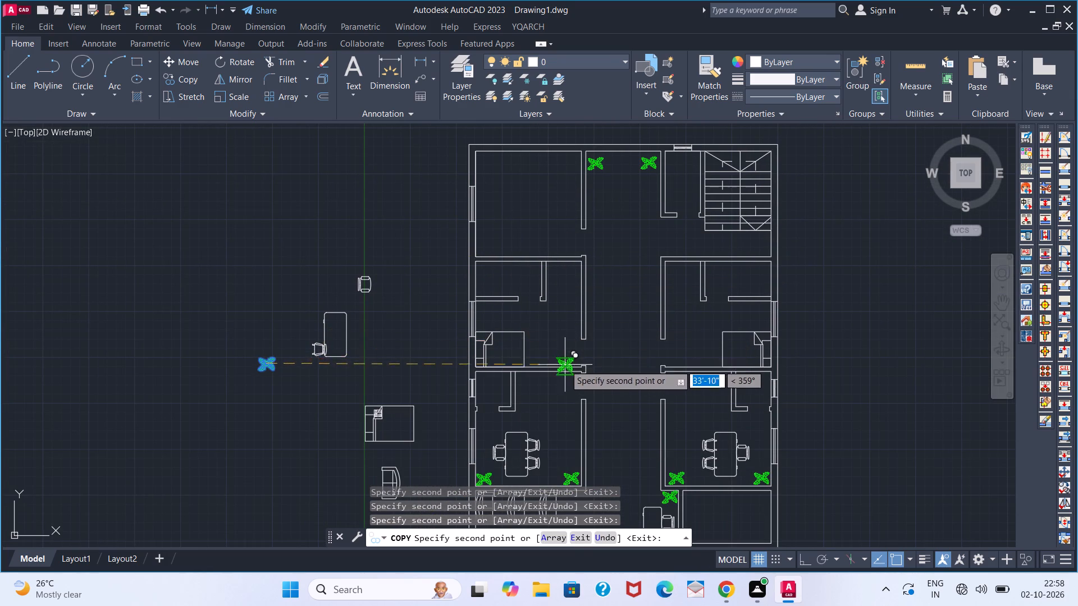
scroll(565, 369, down, 1)
middle_drag(559, 412, 558, 383)
middle_click(540, 279)
key(space)
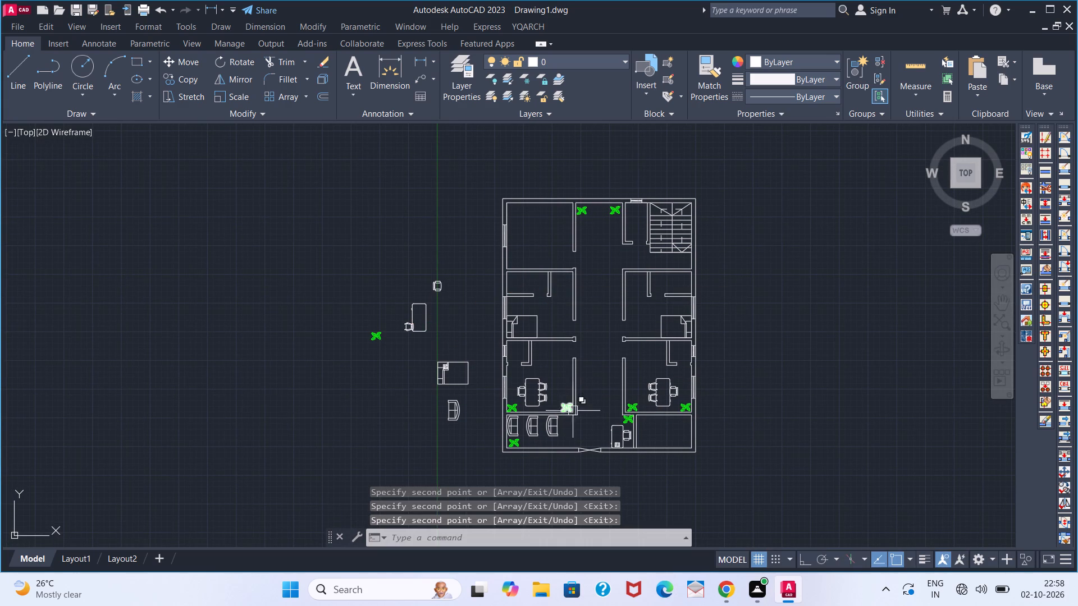
Copy the plant from the left consulting room's inner corner to the waiting area just below it, beside the last sofa.
middle_drag(536, 447, 464, 380)
middle_click(464, 380)
scroll(474, 377, up, 2)
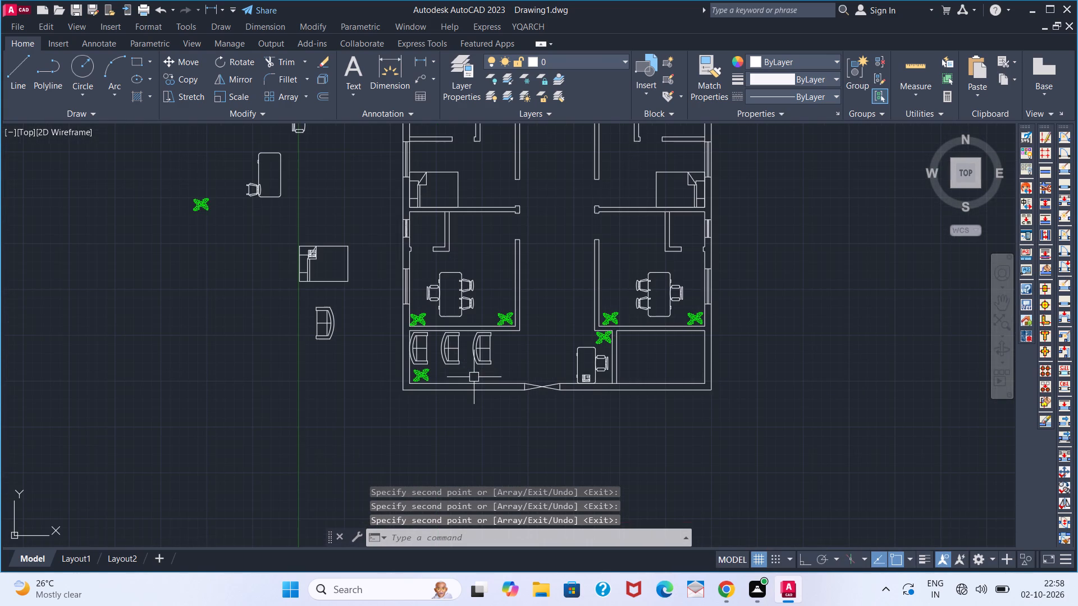
scroll(533, 367, down, 1)
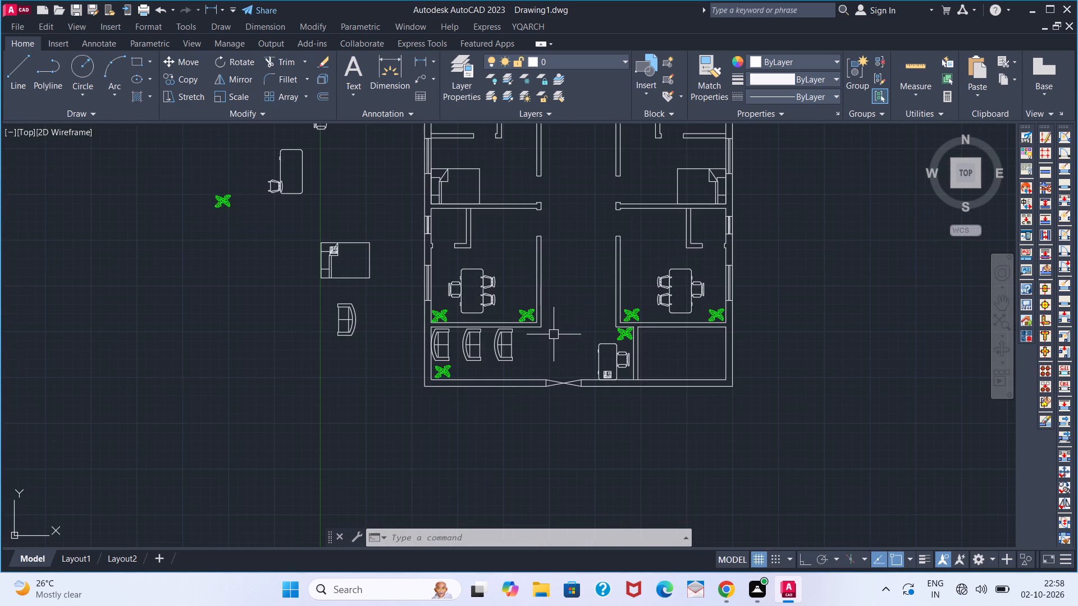
scroll(566, 350, down, 1)
middle_drag(564, 347, 470, 423)
scroll(428, 435, up, 1)
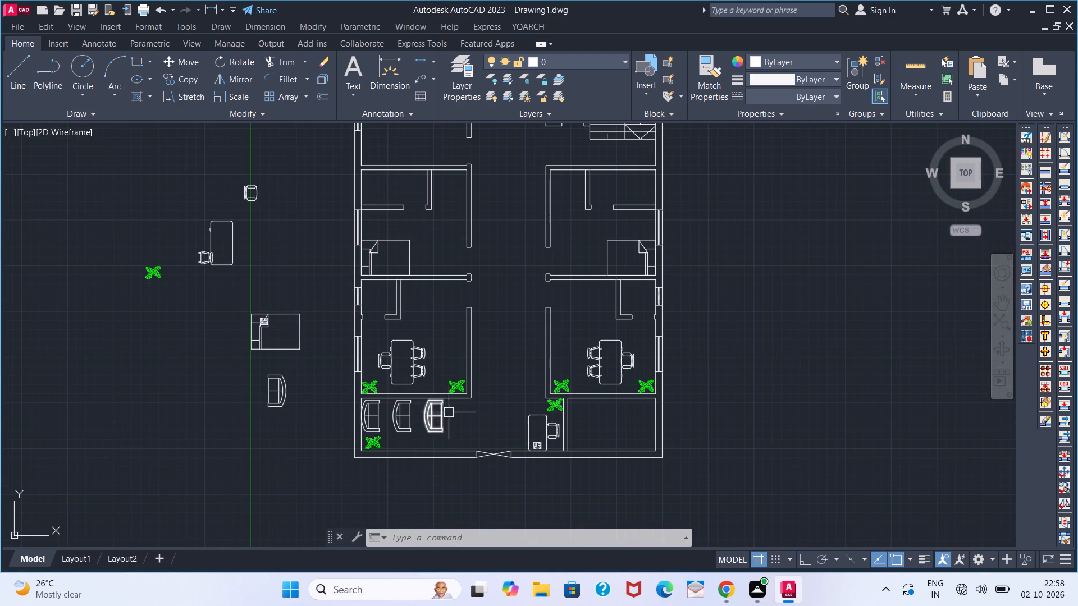
scroll(457, 391, up, 2)
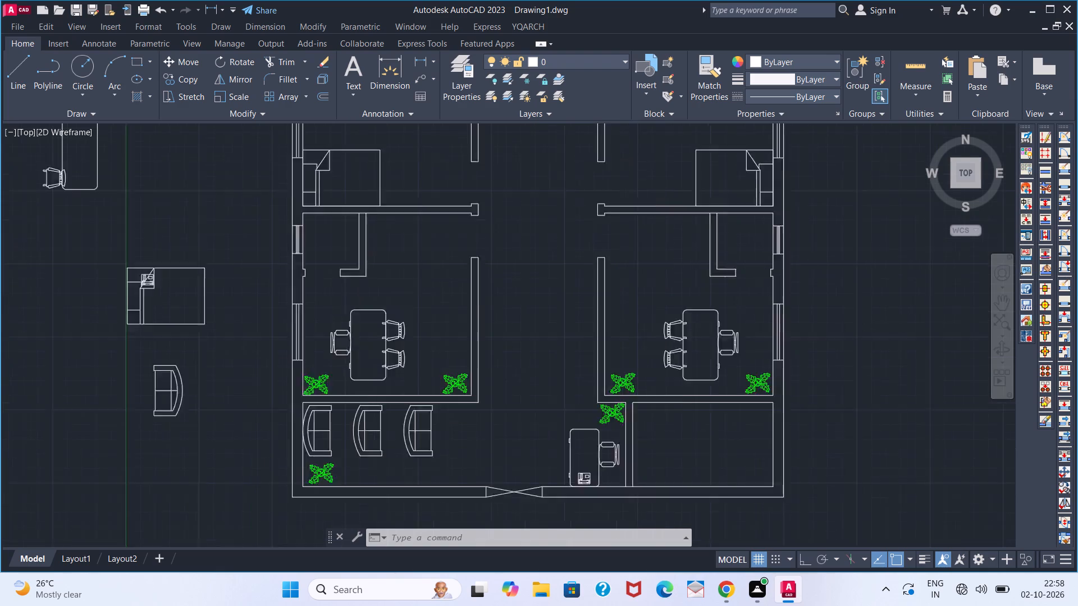
click(458, 380)
text(CO)
key(Return)
click(460, 378)
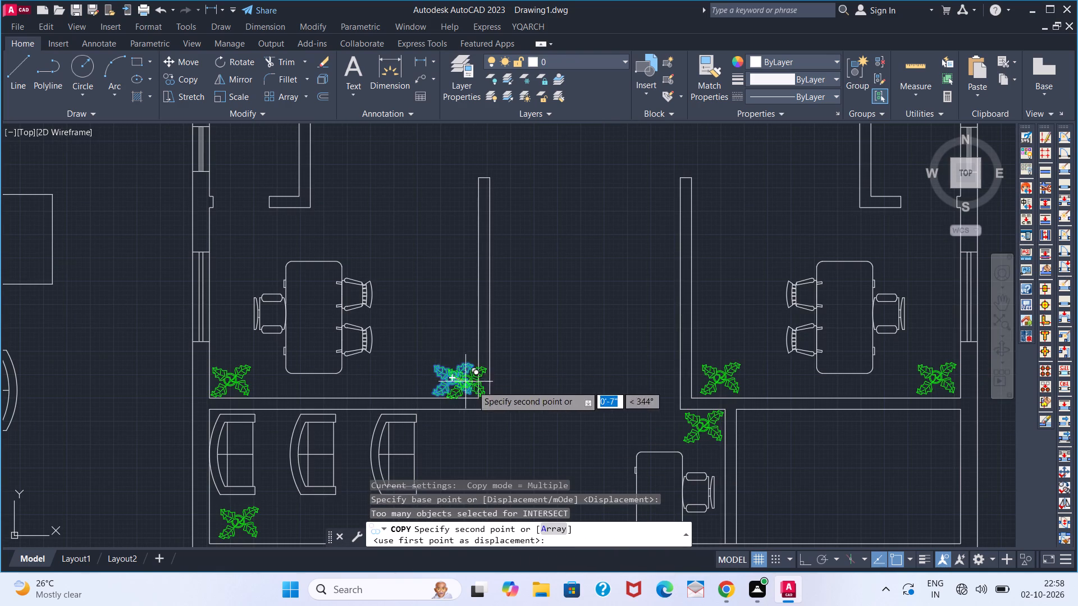
click(476, 426)
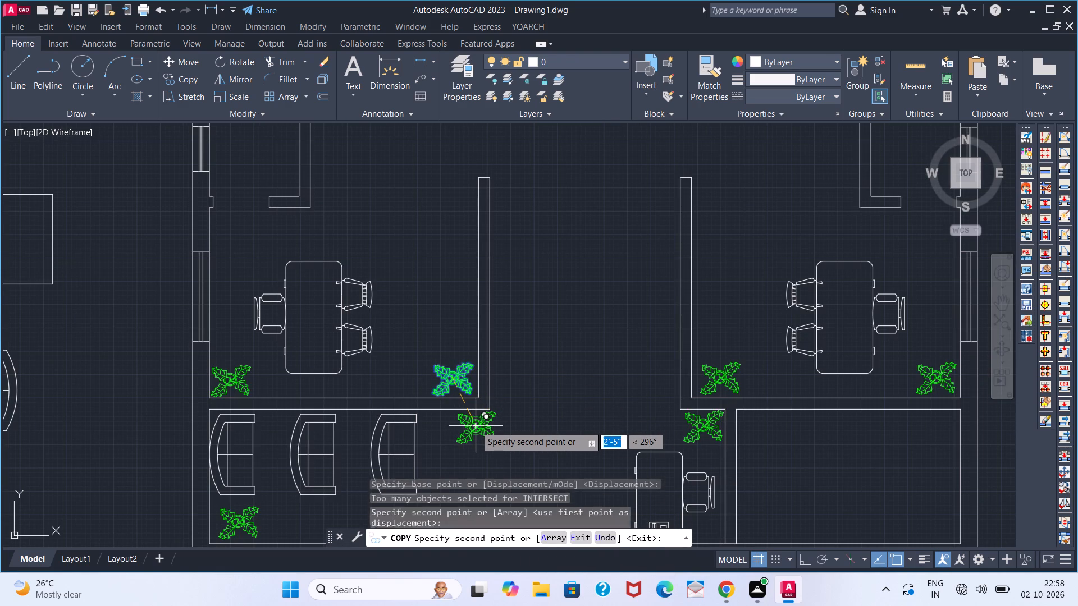
key(space)
Insert a Door - Imperial block from the architectural tool palette into the empty space to the right of the floor plan.
scroll(426, 426, down, 2)
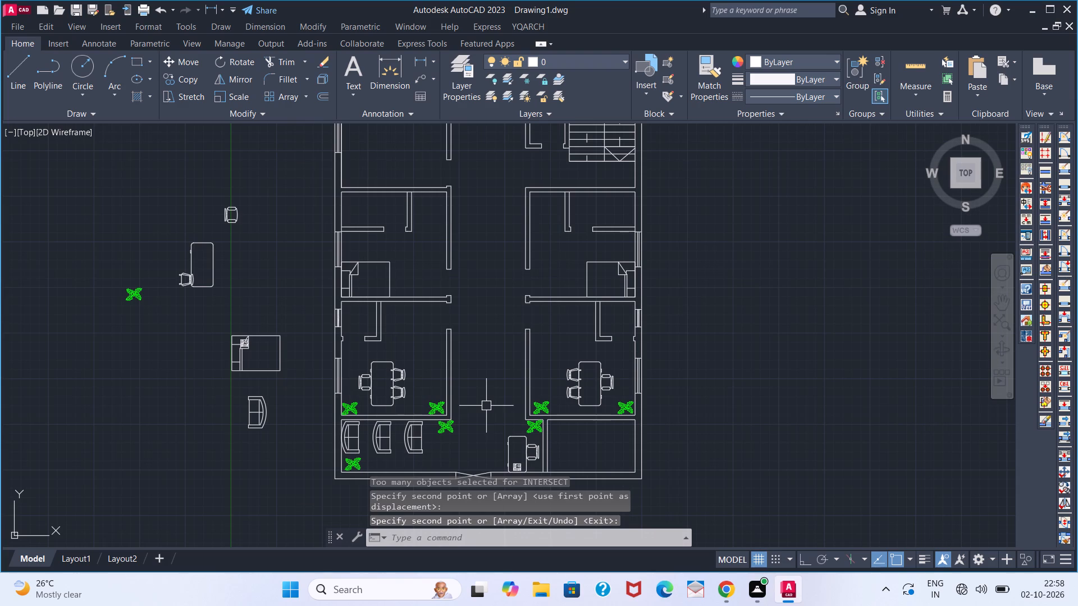
middle_drag(484, 301, 394, 305)
scroll(394, 305, down, 1)
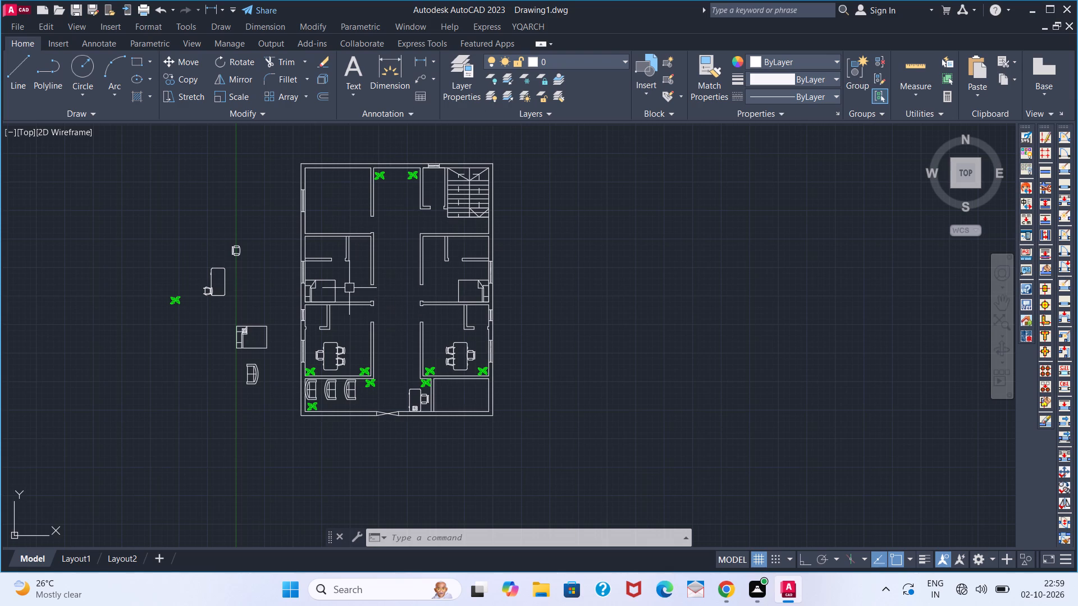
key(ctrl+3)
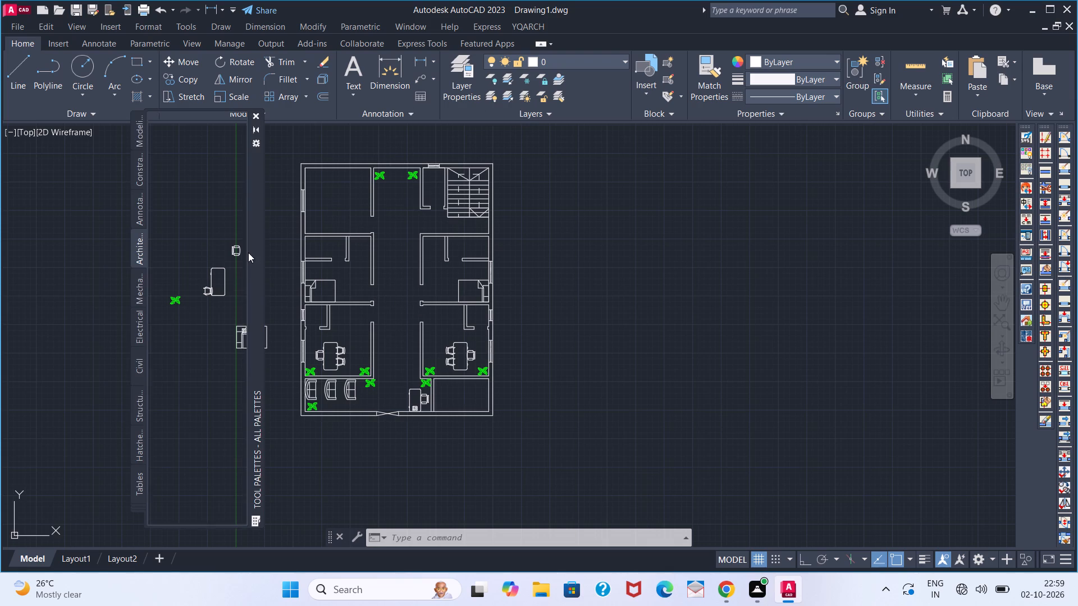
drag(200, 164, 583, 307)
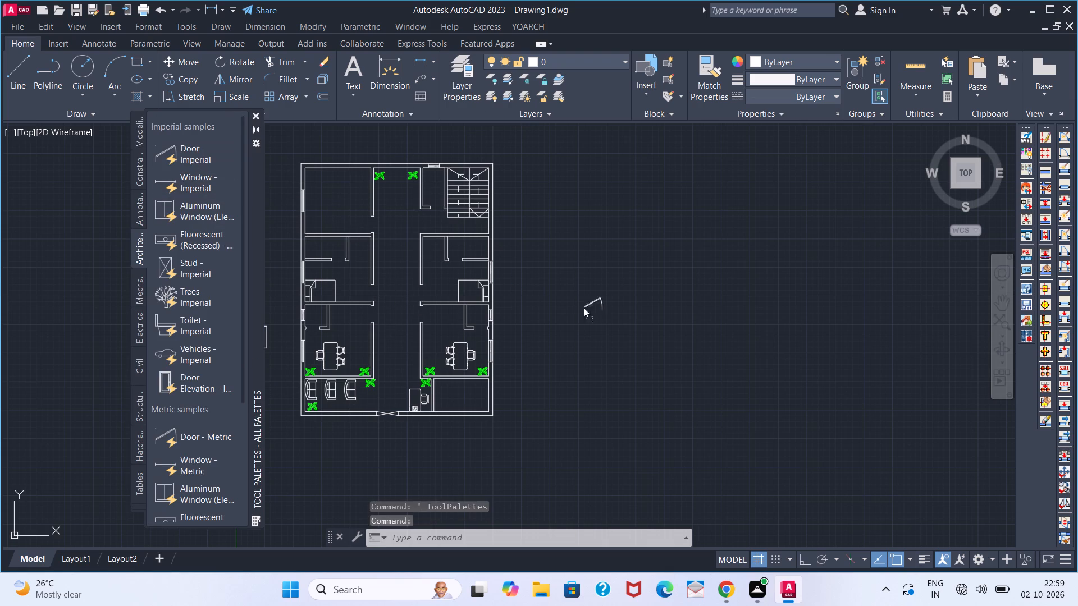
drag(583, 307, 555, 305)
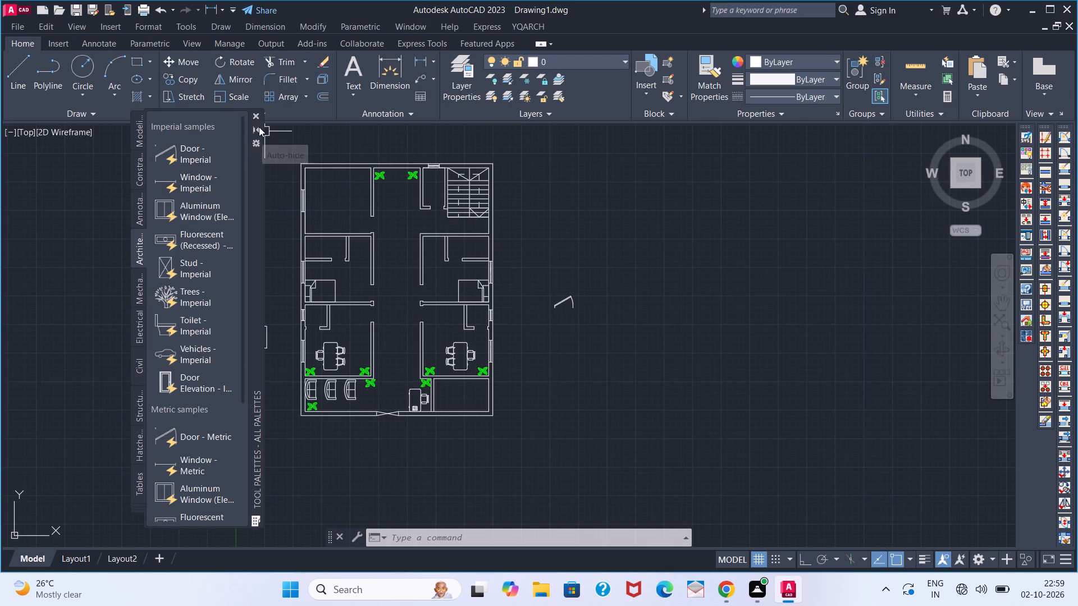
click(251, 117)
Set the inserted door's opening angle to Open 90º.
click(557, 305)
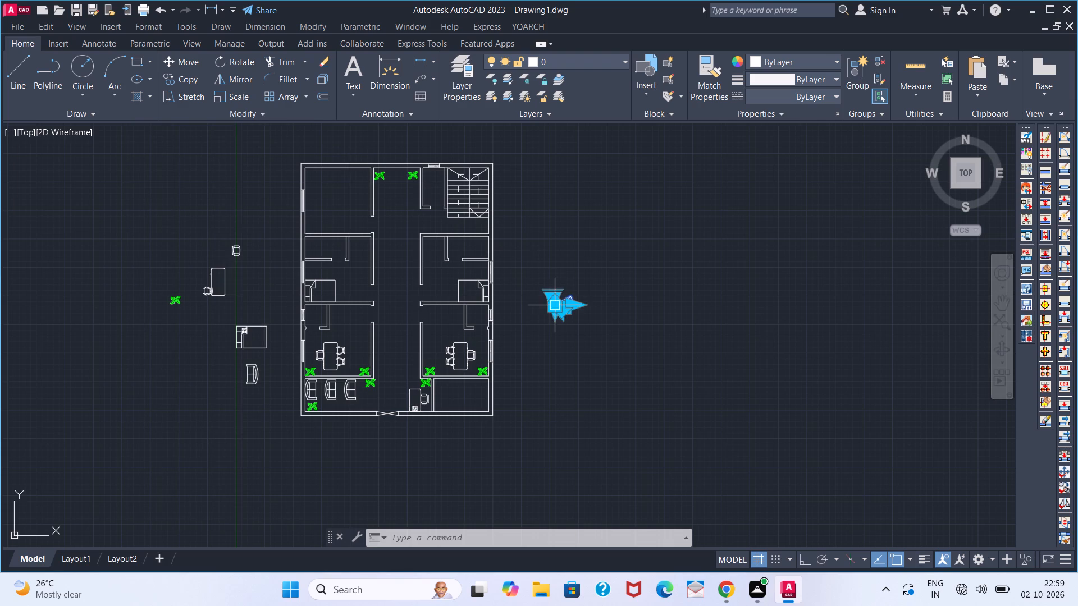
scroll(552, 316, up, 3)
click(552, 246)
click(569, 295)
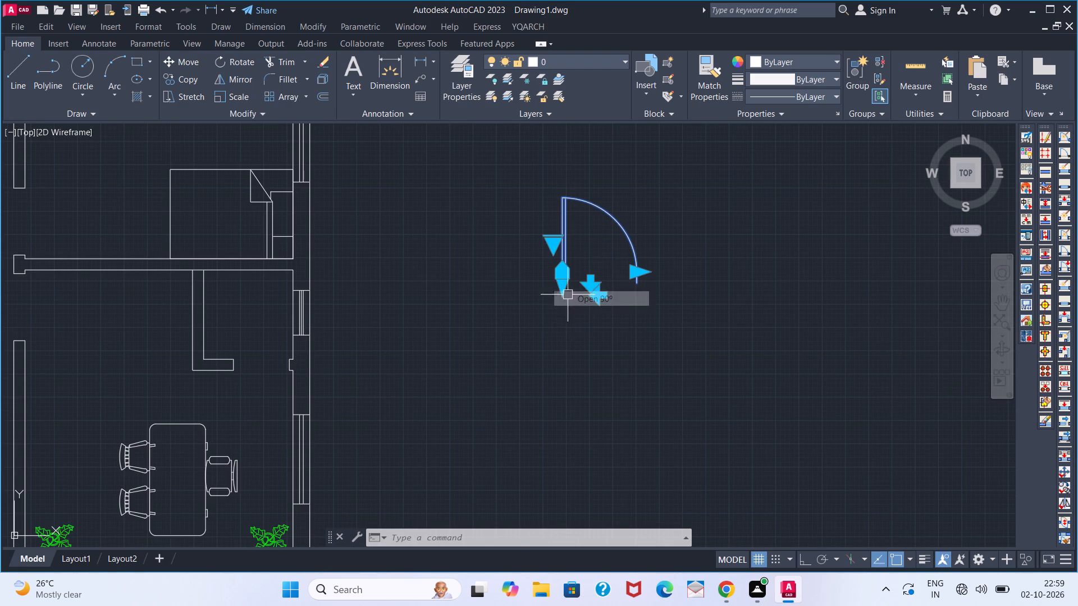
key(space)
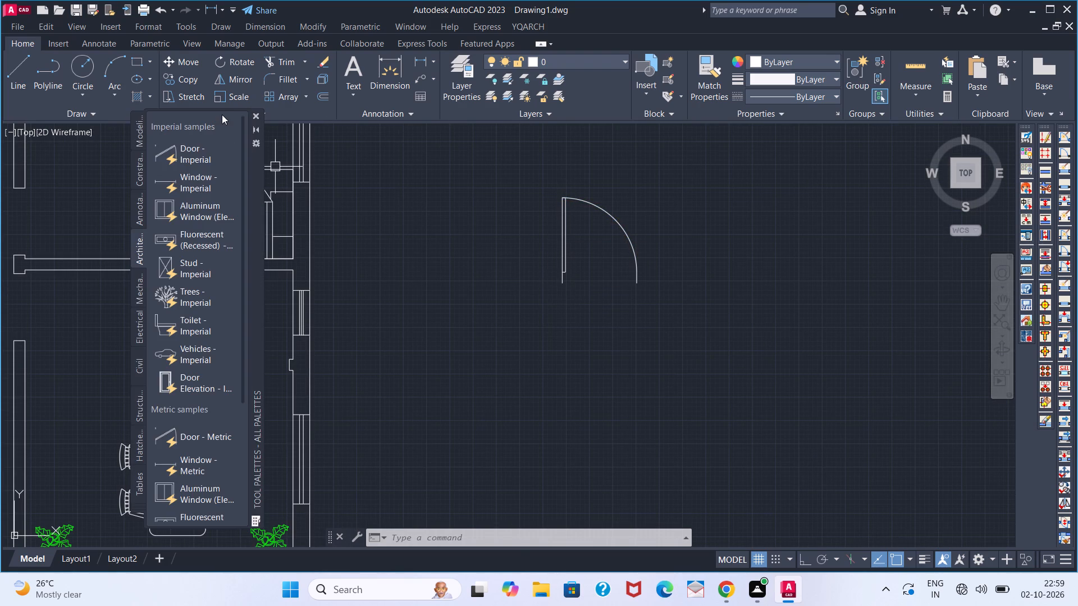
click(256, 113)
Rotate the door block beside the floor plan by 90° with Ortho on, and turn Ortho off again.
click(577, 263)
click(544, 261)
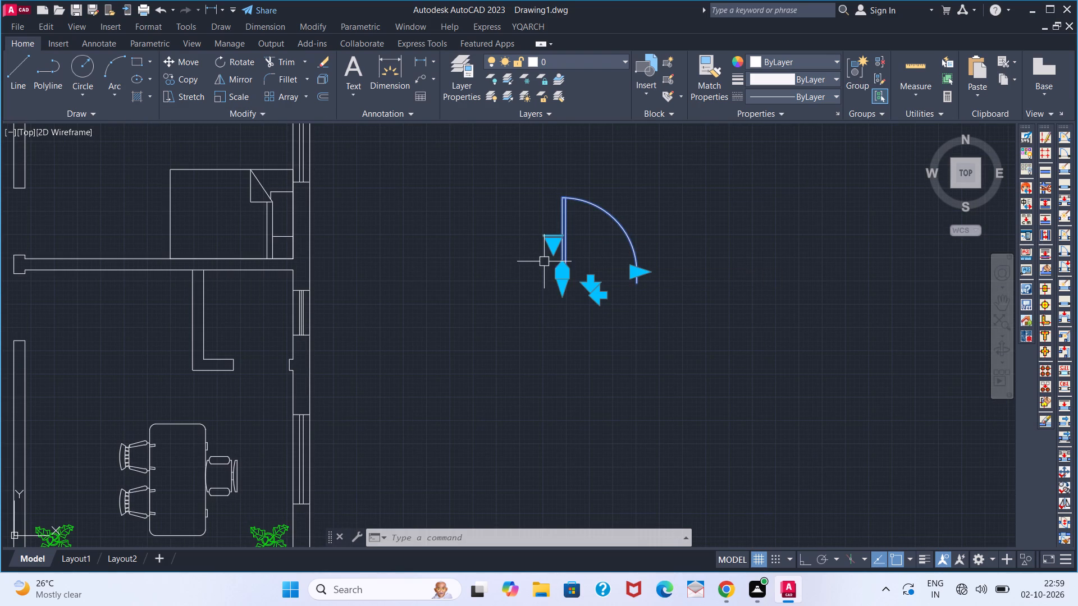
scroll(546, 325, down, 1)
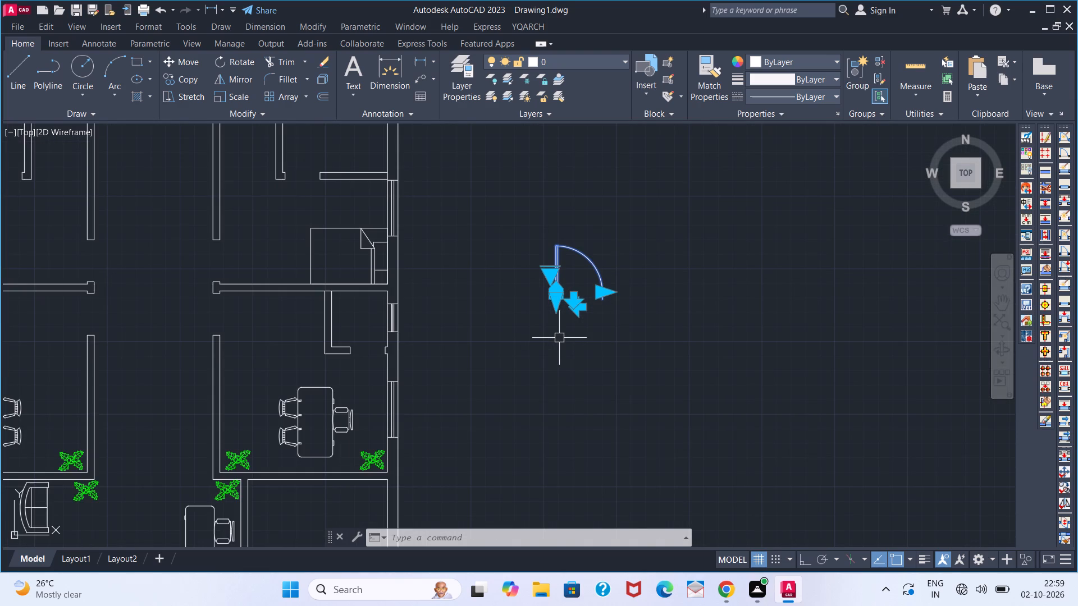
scroll(560, 337, down, 1)
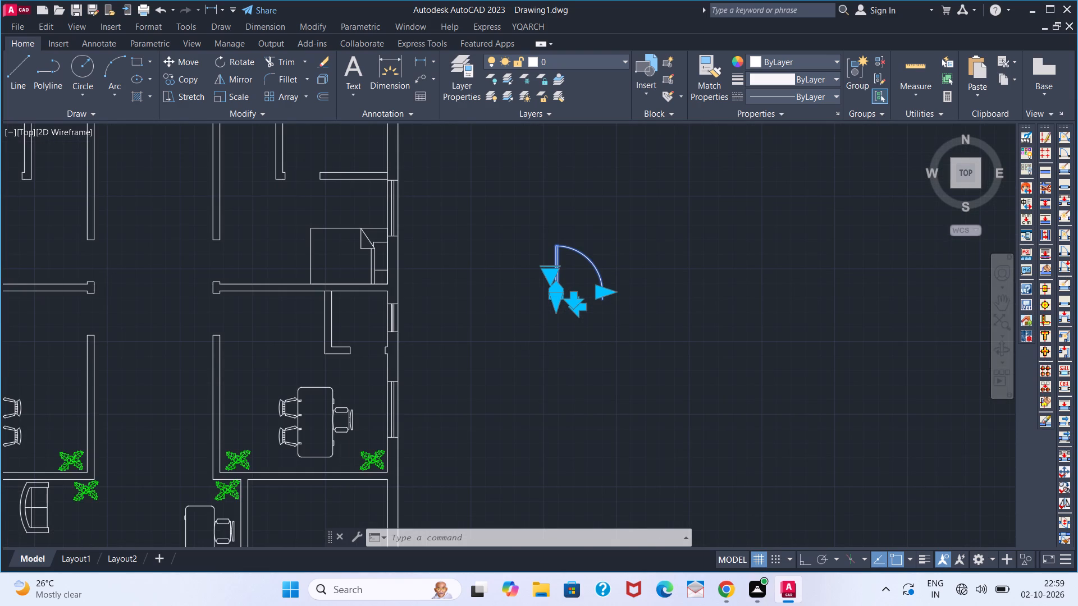
text(RO)
key(Return)
click(560, 337)
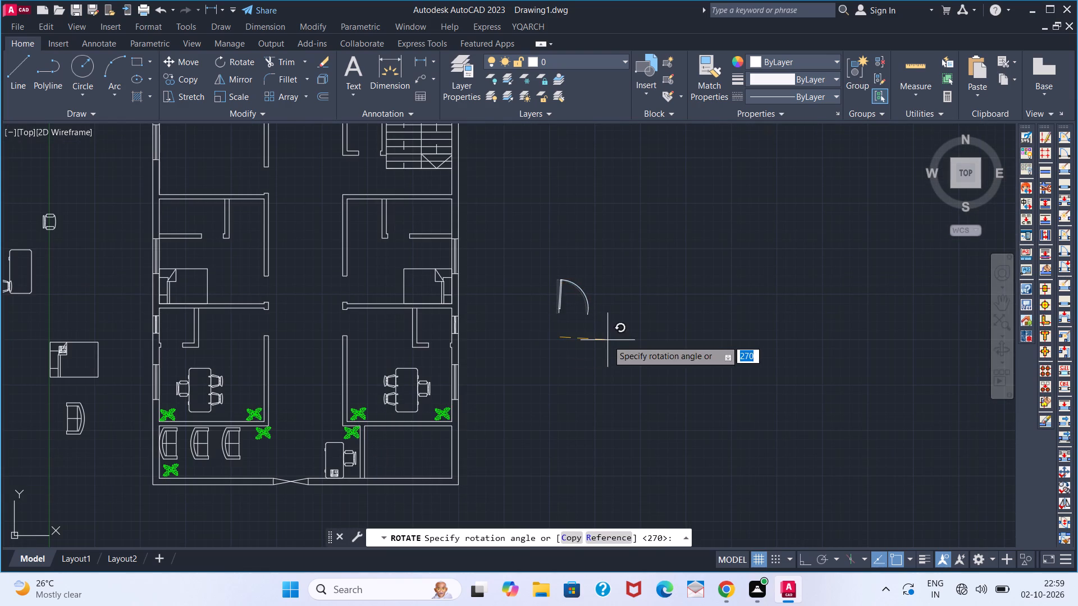
click(796, 557)
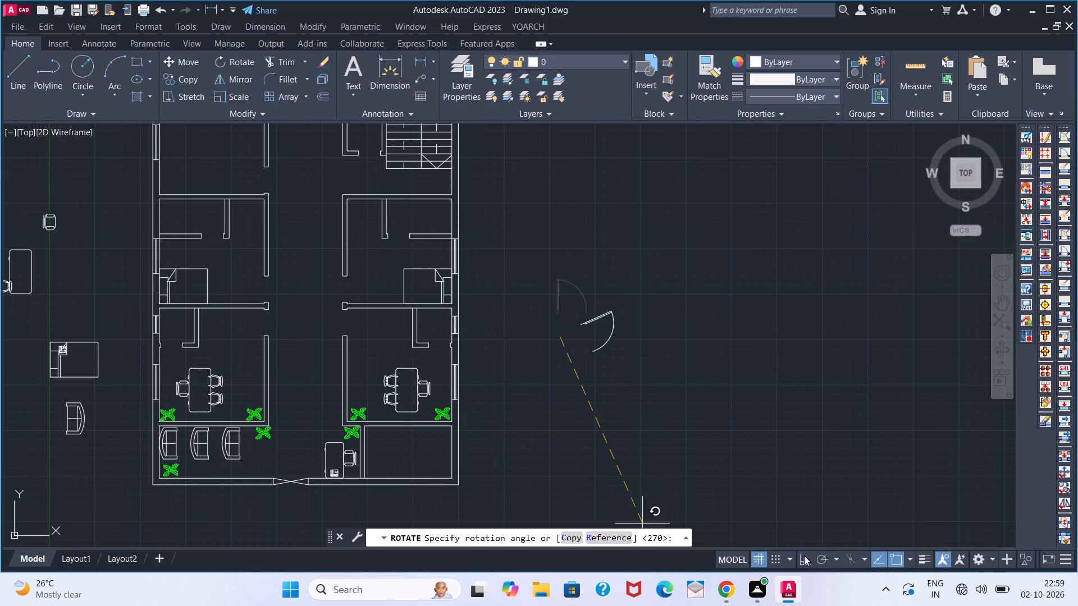
click(804, 555)
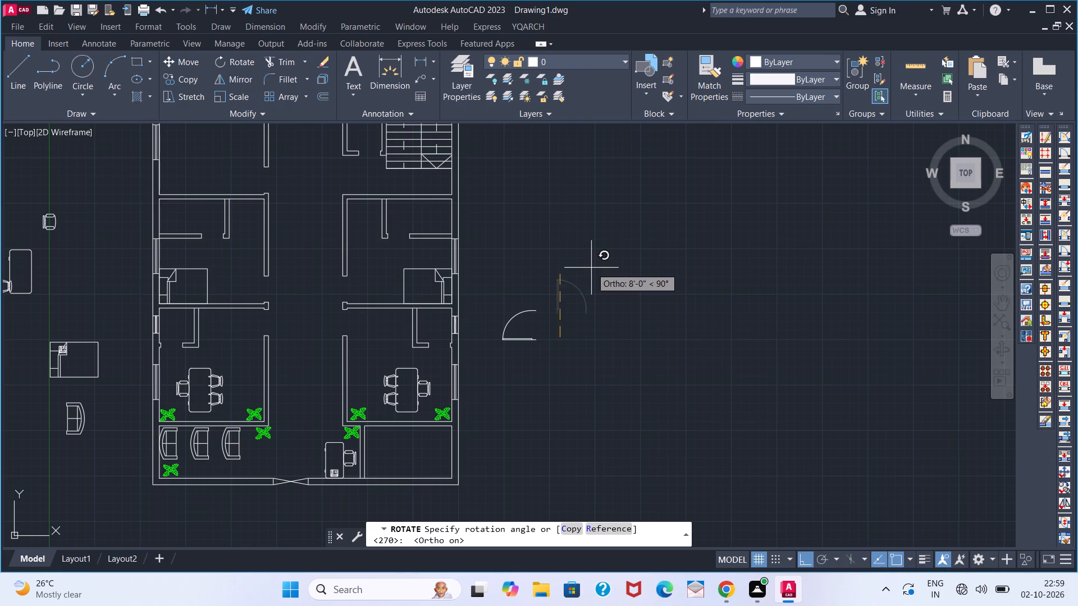
click(591, 268)
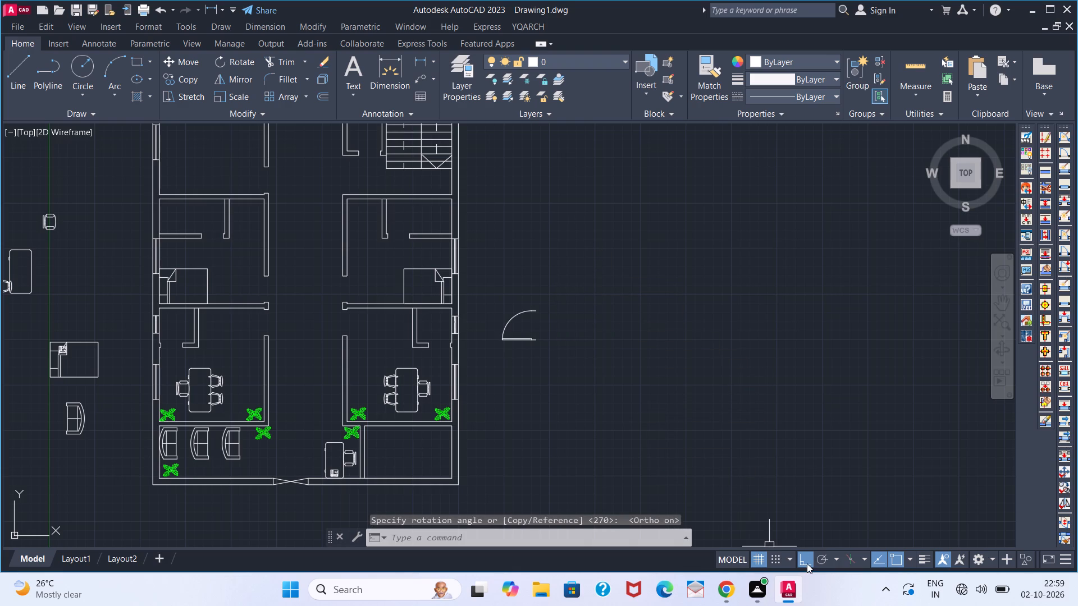
click(807, 563)
Copy the rotated door by its hinge-side end point to the wall corner at the left consulting room's corridor doorway.
click(535, 330)
click(512, 346)
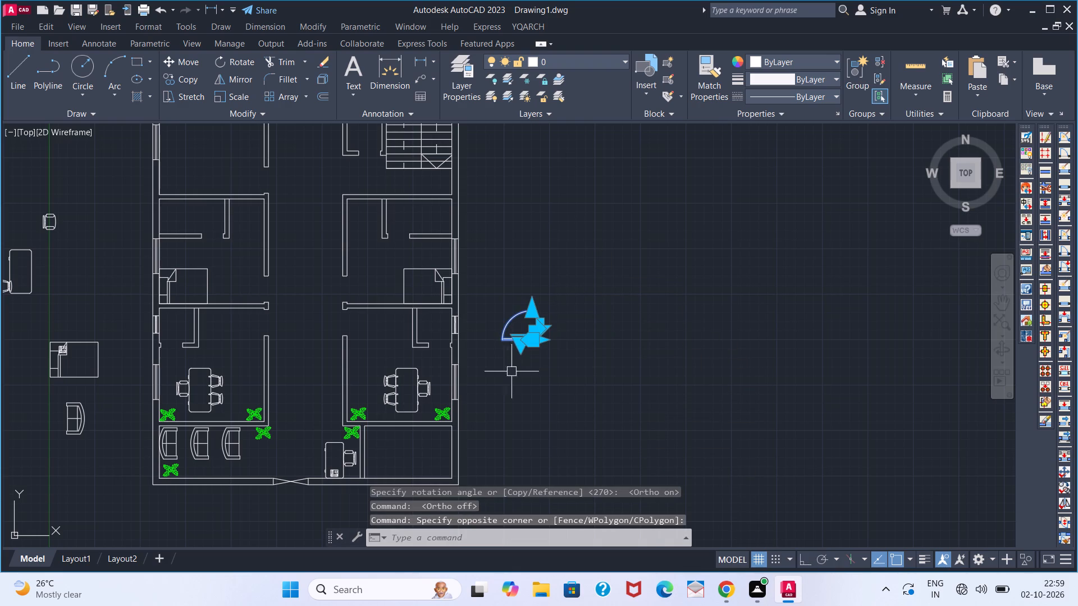
text(CO)
key(Return)
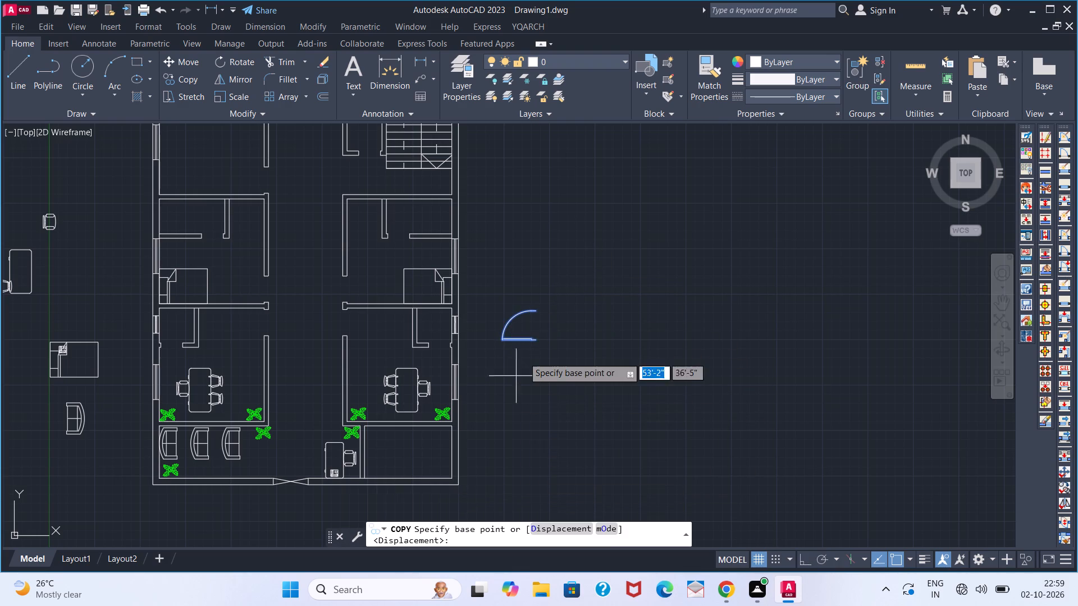
scroll(536, 343, up, 2)
click(538, 343)
scroll(427, 394, down, 3)
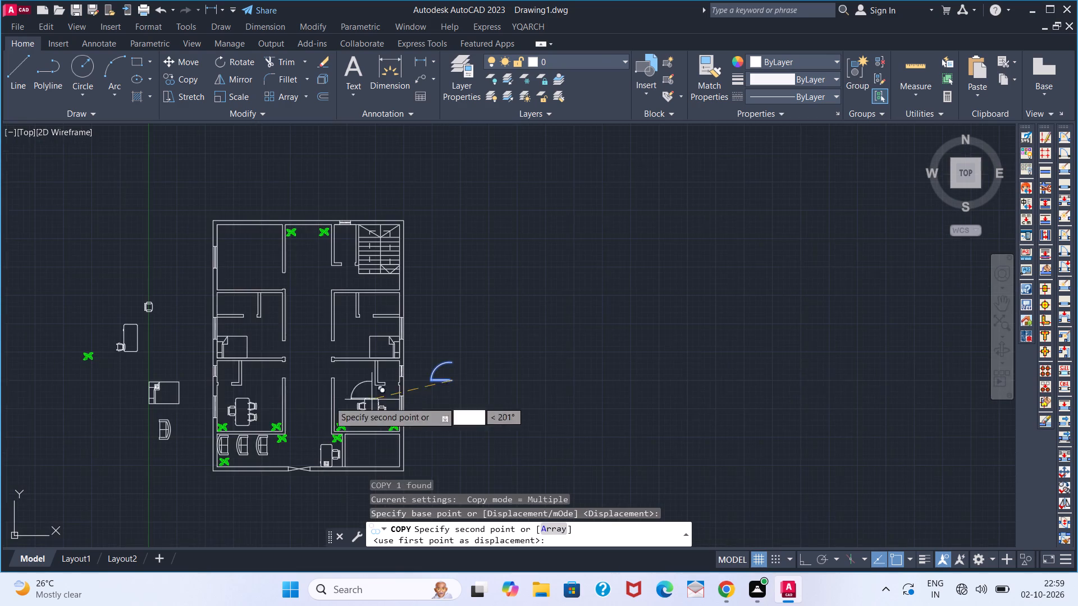
scroll(295, 405, up, 4)
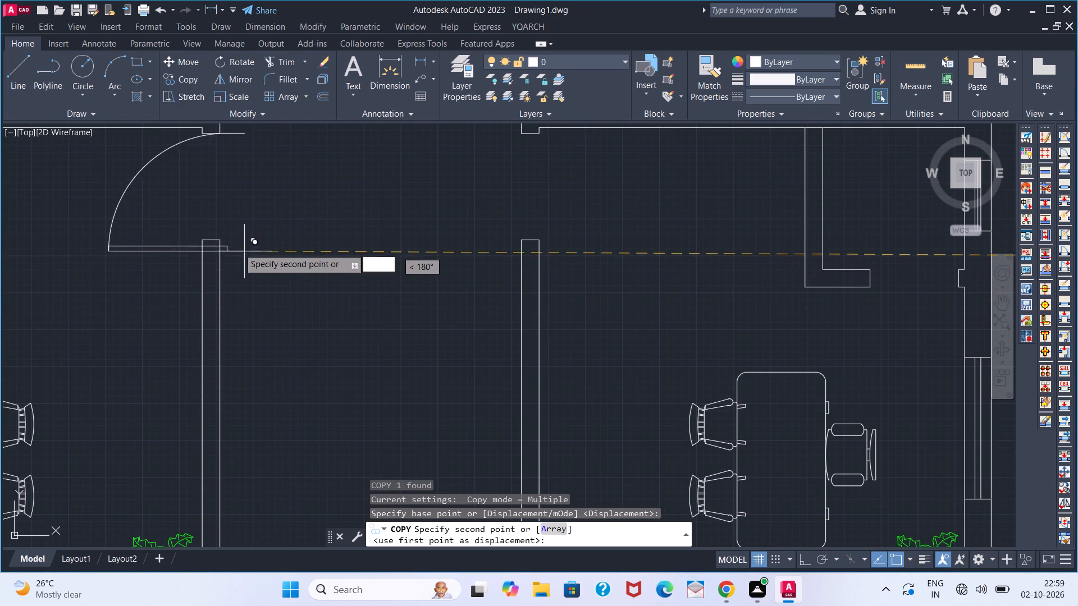
click(221, 242)
Place two more door copies at the corridor doorways of the left bed room and the top-left room, and finish copying.
middle_drag(456, 265, 450, 568)
scroll(422, 462, down, 1)
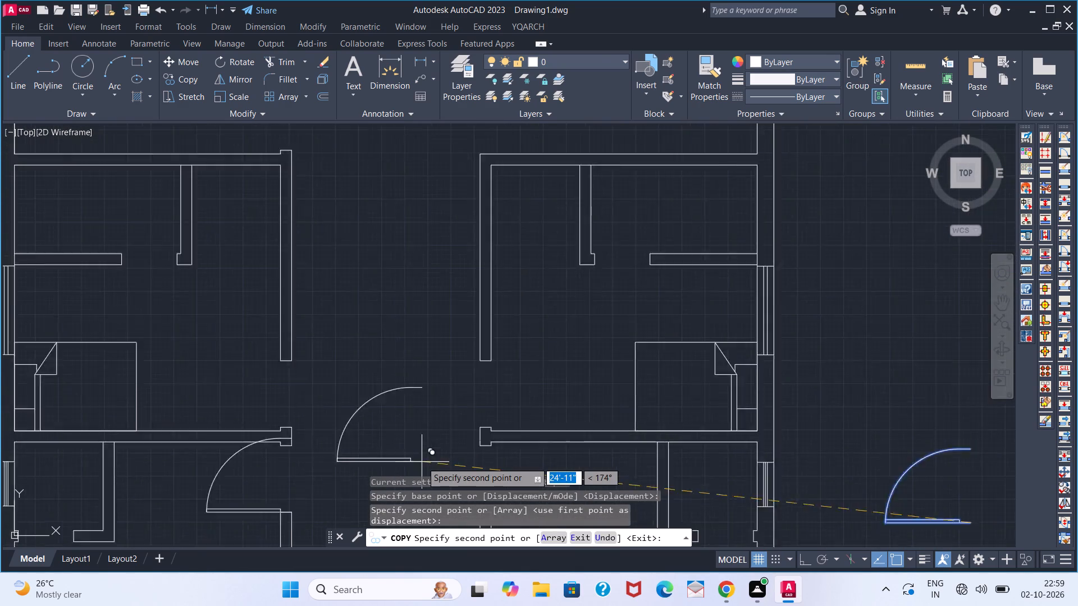
scroll(422, 462, down, 2)
scroll(366, 439, up, 2)
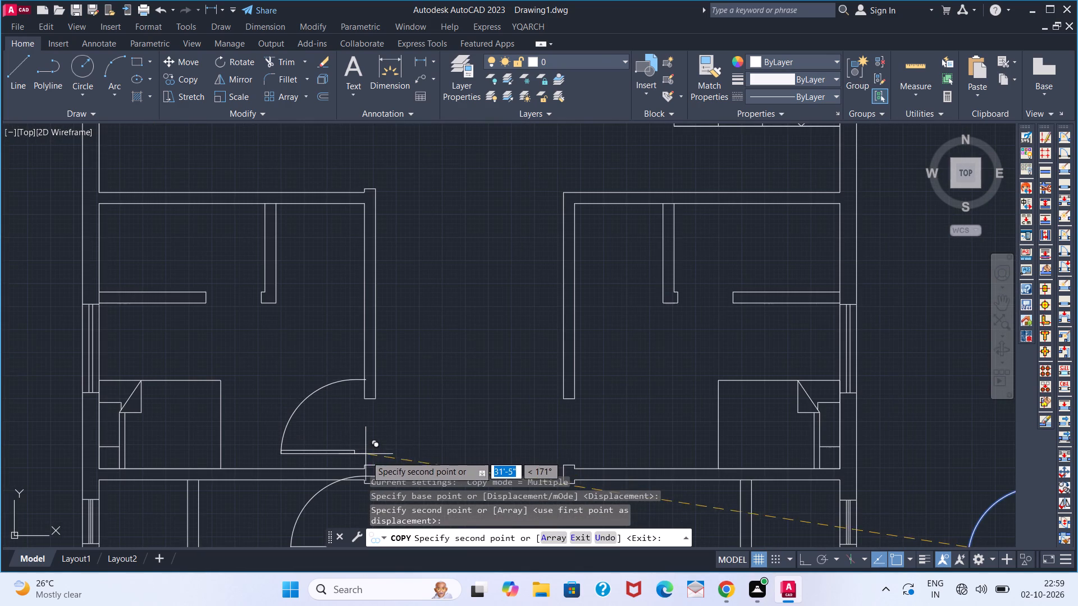
click(368, 458)
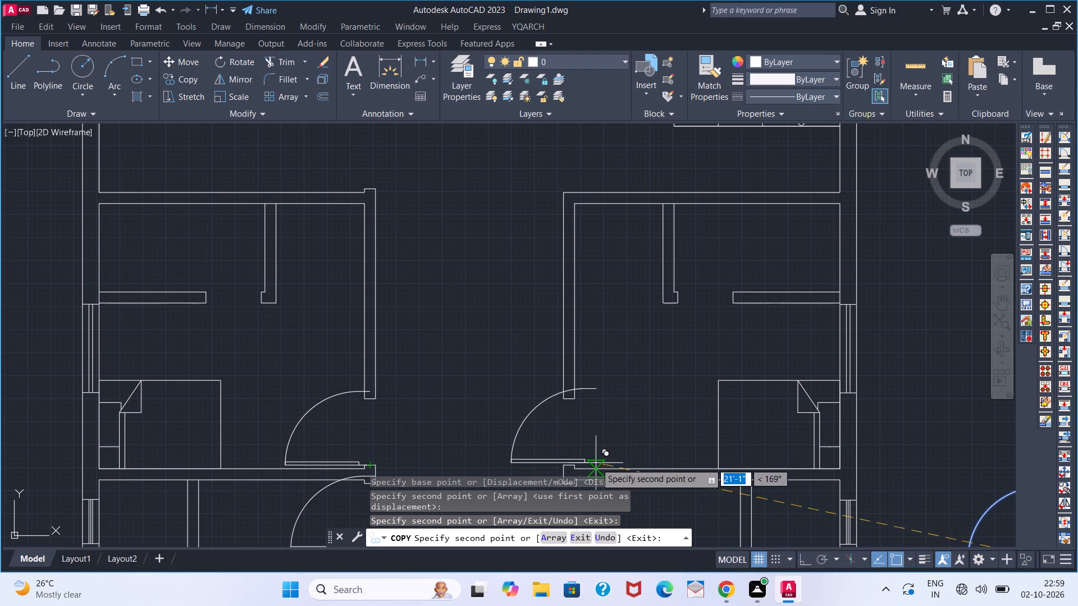
scroll(565, 428, down, 1)
middle_drag(546, 271, 547, 474)
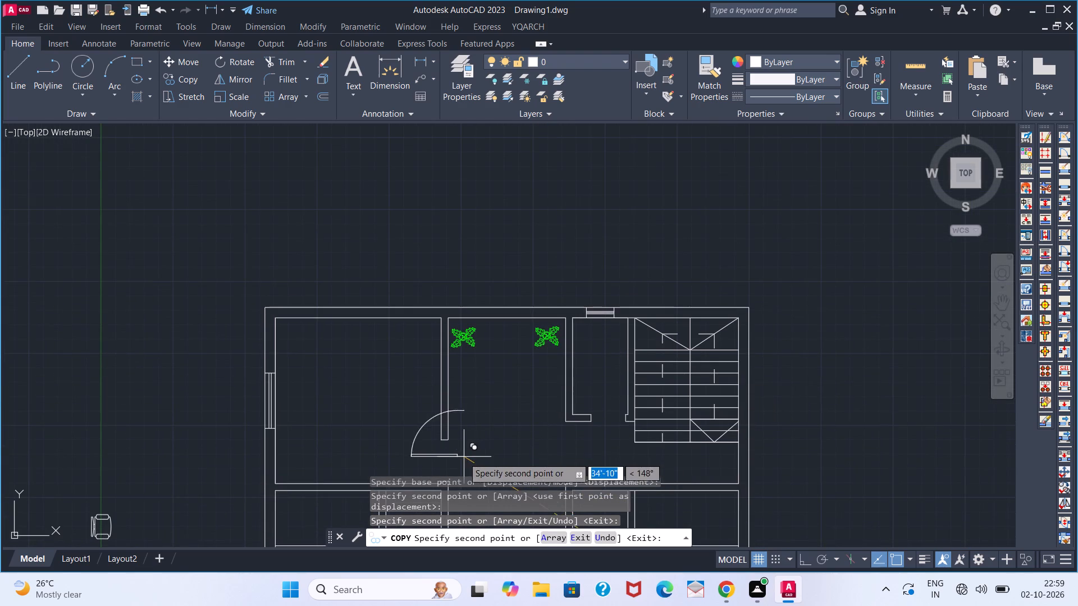
middle_drag(453, 451, 469, 297)
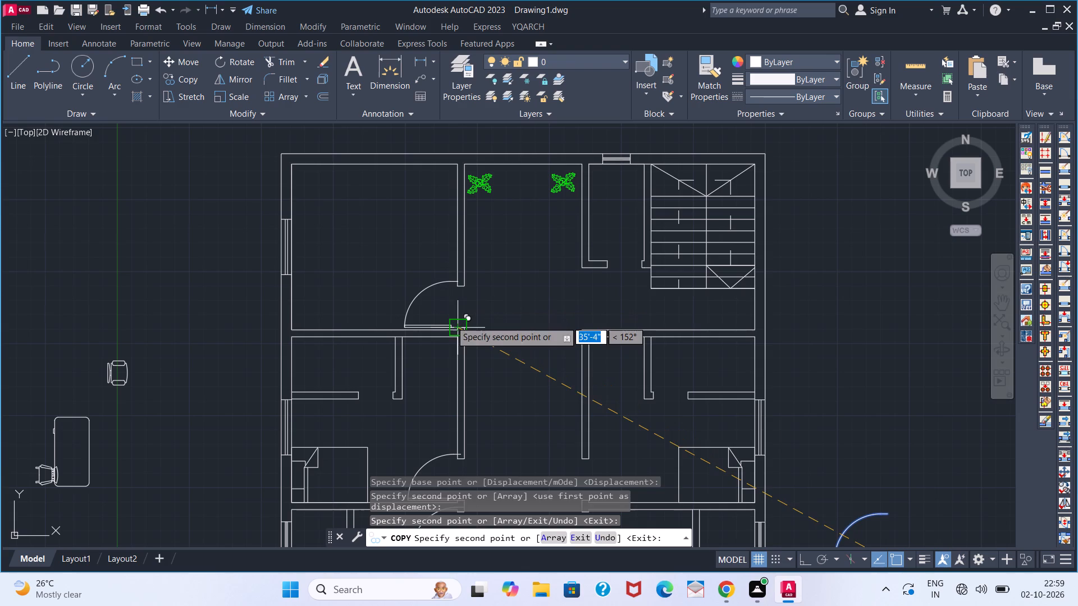
click(451, 321)
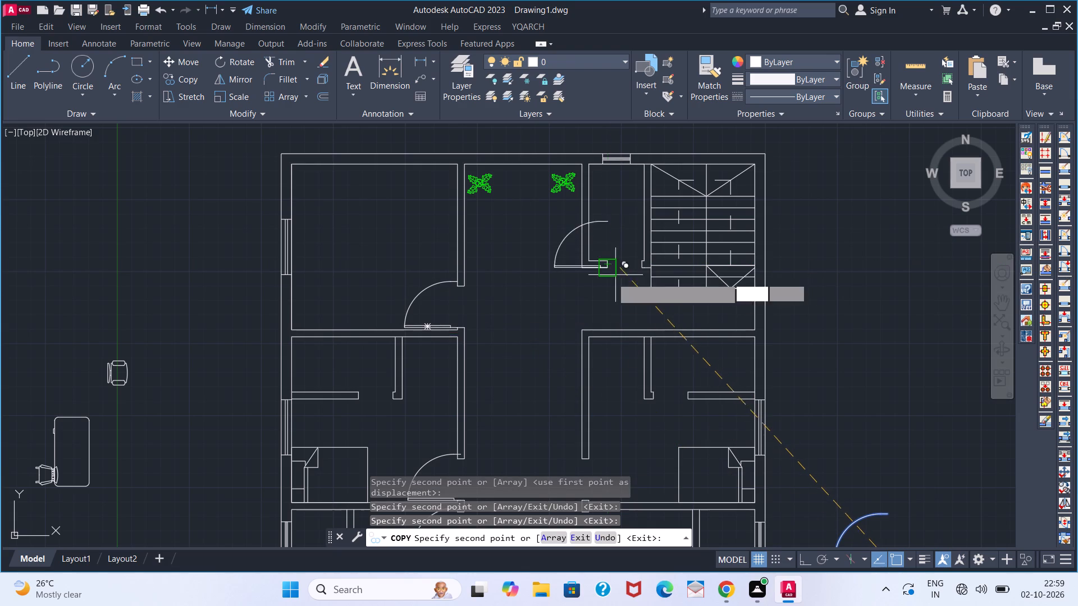
scroll(522, 400, down, 2)
middle_drag(516, 435, 524, 194)
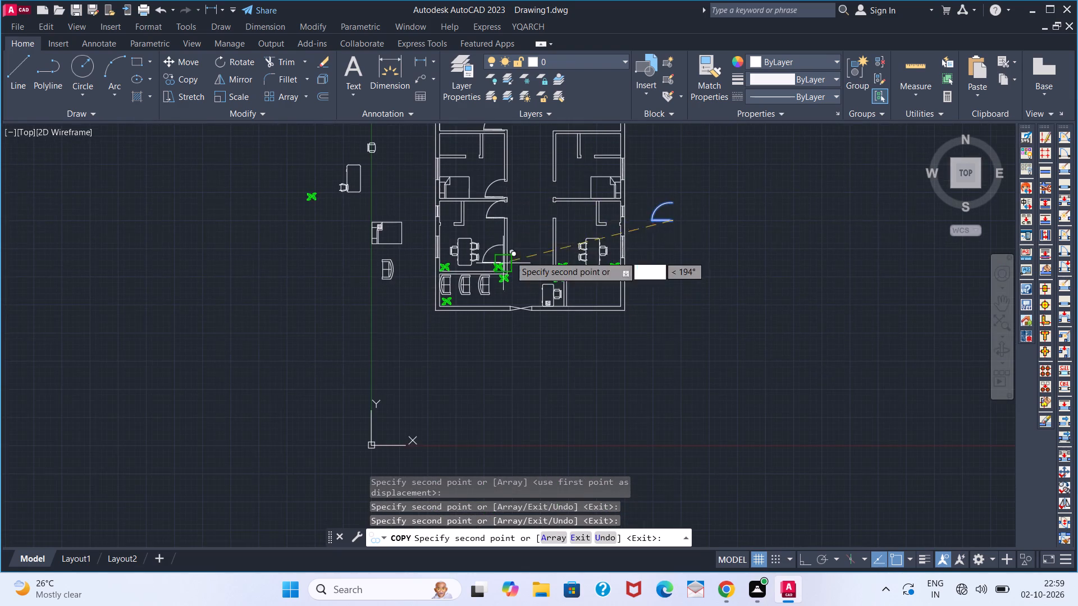
scroll(510, 259, up, 2)
key(space)
scroll(504, 302, down, 2)
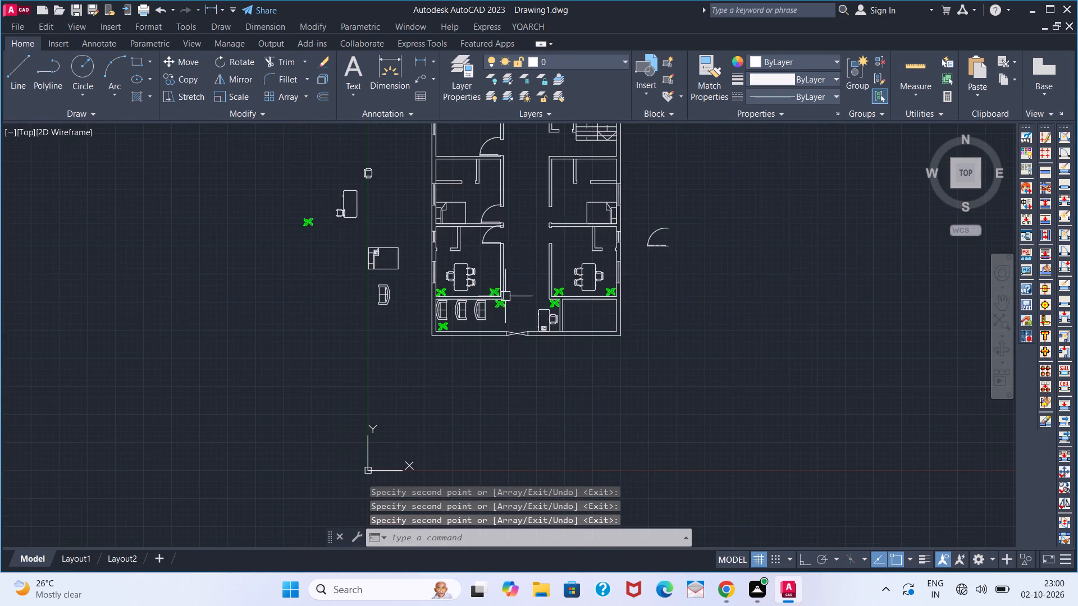
Flip the left consulting room's door so that its leaf lies against the dividing wall and it swings toward the desk.
middle_drag(523, 250, 511, 348)
middle_drag(506, 362, 501, 373)
scroll(474, 346, up, 3)
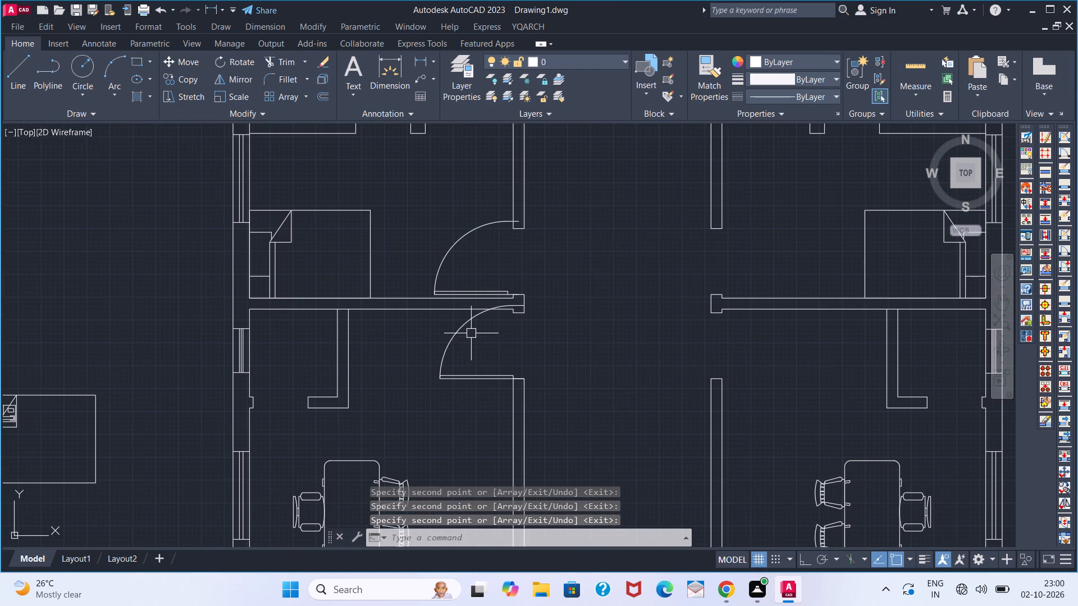
click(459, 318)
click(473, 323)
click(471, 323)
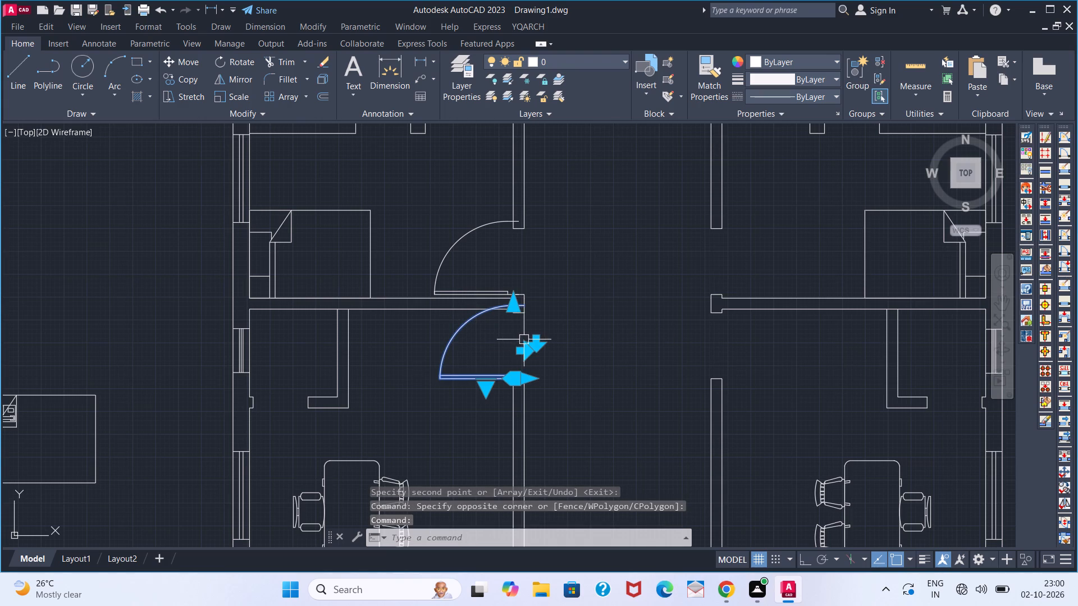
click(531, 338)
Move the flipped consulting room door by its end point onto the lower outer corner of the dividing wall's end.
scroll(545, 324, up, 3)
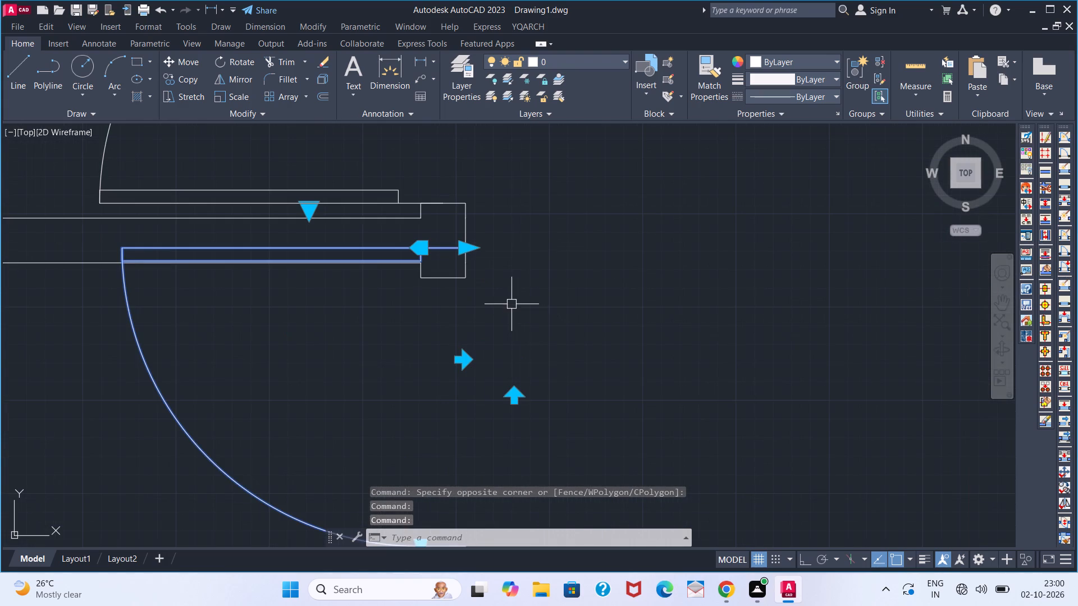
key(m)
key(Return)
click(468, 247)
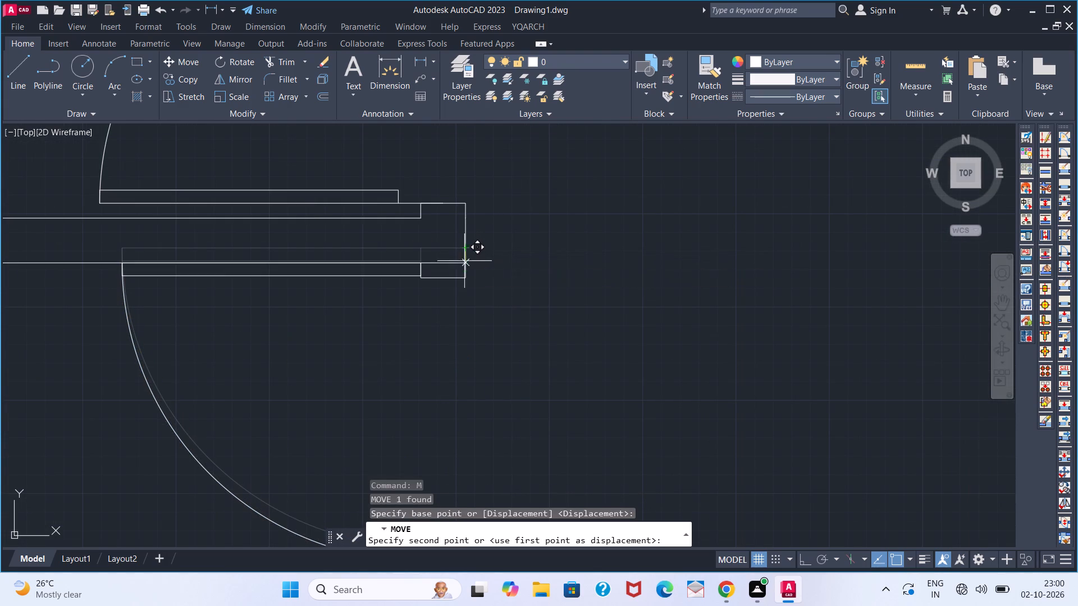
click(465, 278)
Scale the left consulting room's door down from the dividing wall's corner so its swing fits the doorway opening.
scroll(506, 300, down, 2)
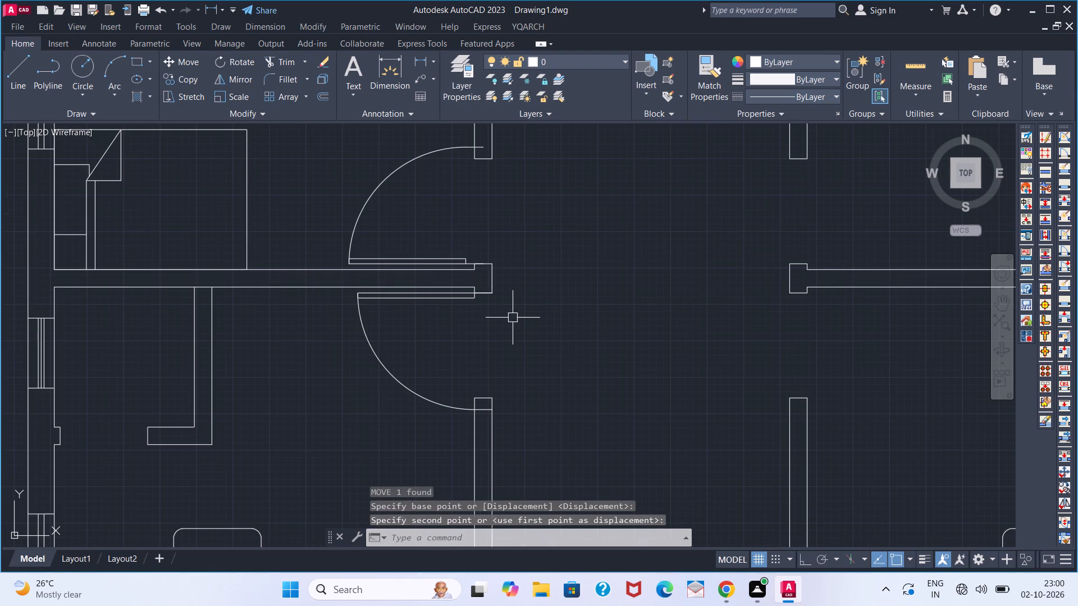
click(386, 371)
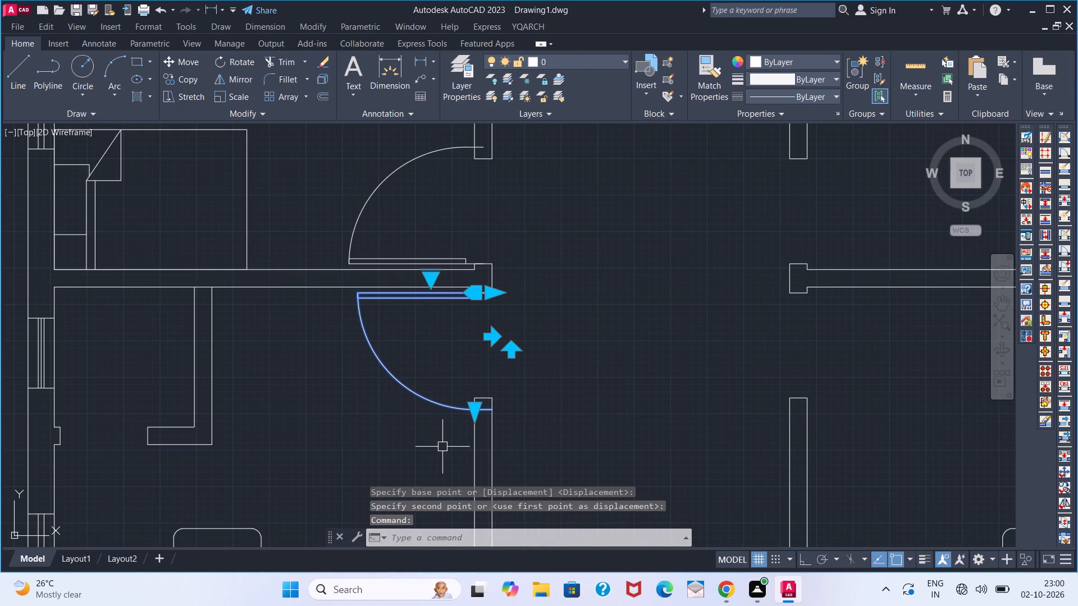
text(SC)
key(space)
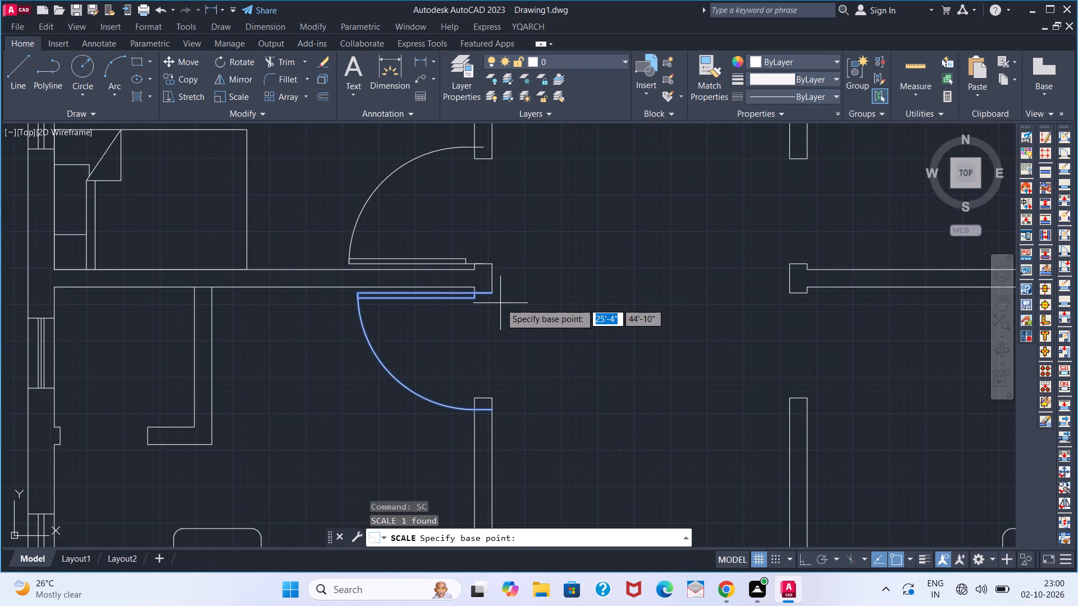
click(499, 299)
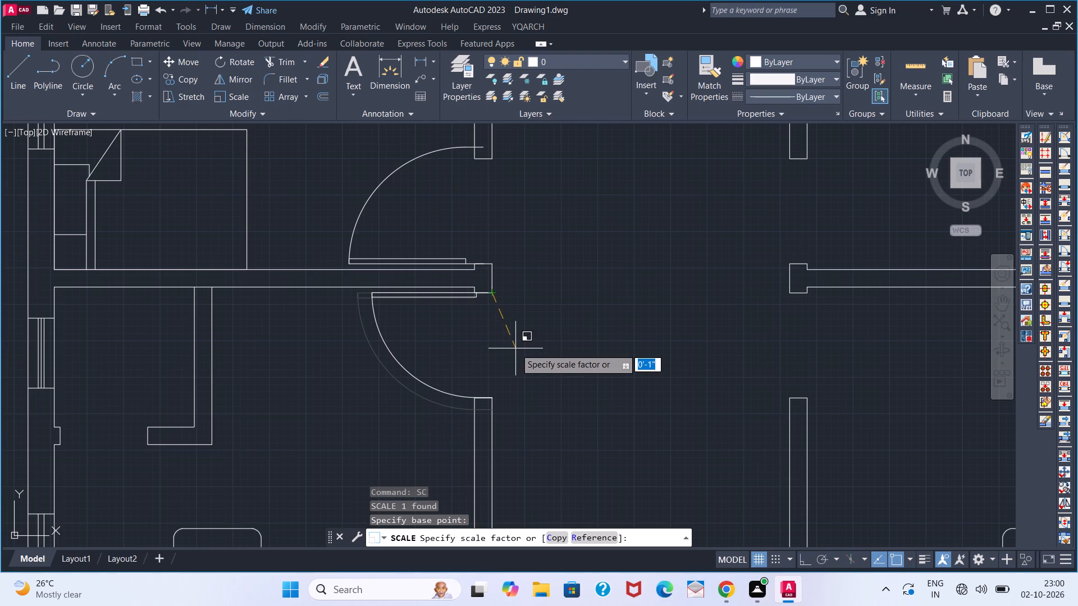
click(515, 348)
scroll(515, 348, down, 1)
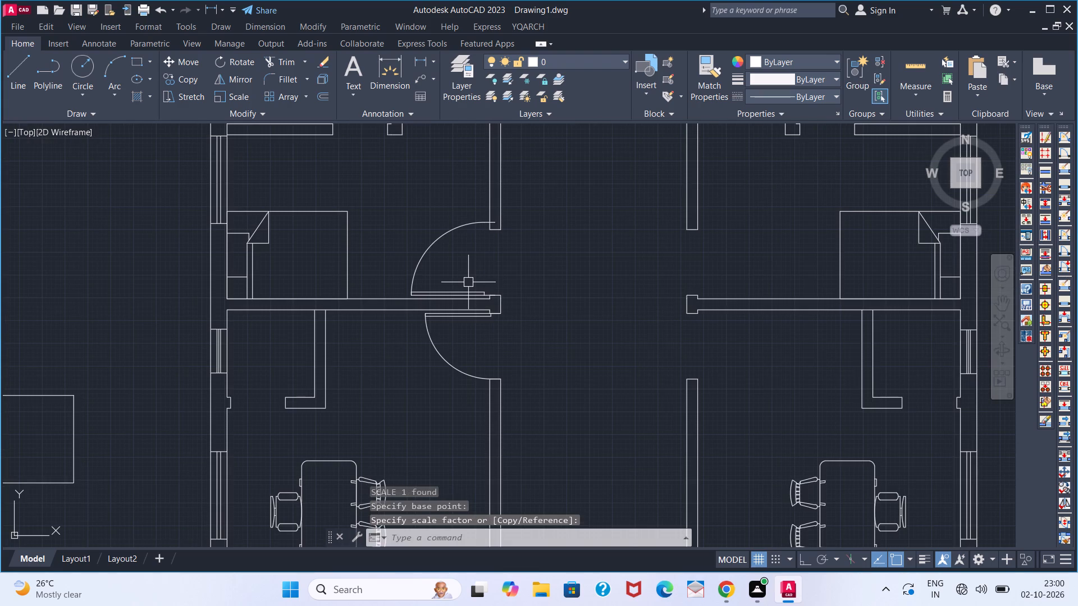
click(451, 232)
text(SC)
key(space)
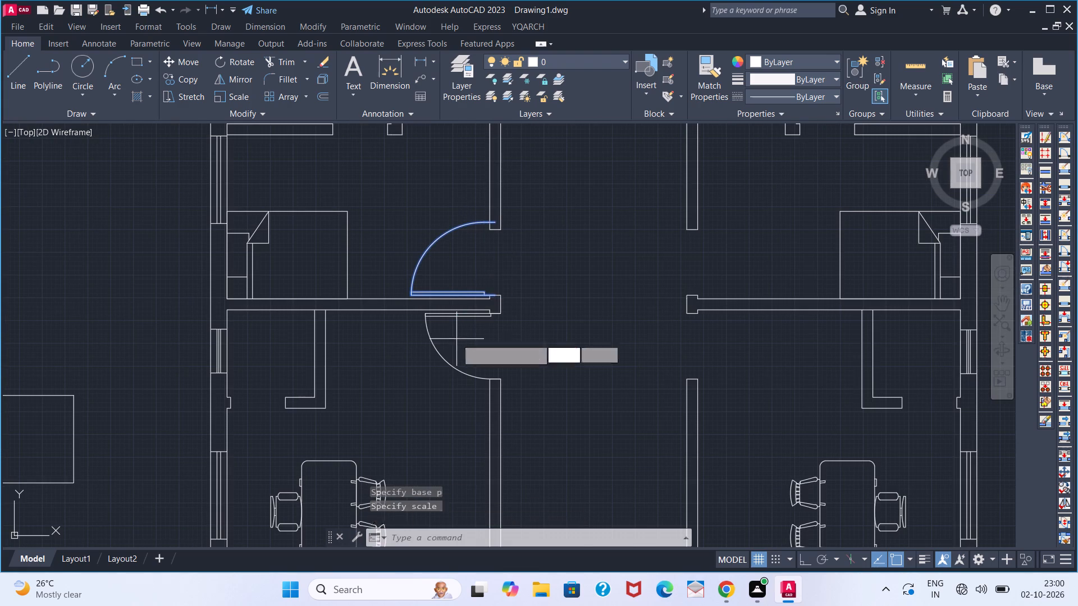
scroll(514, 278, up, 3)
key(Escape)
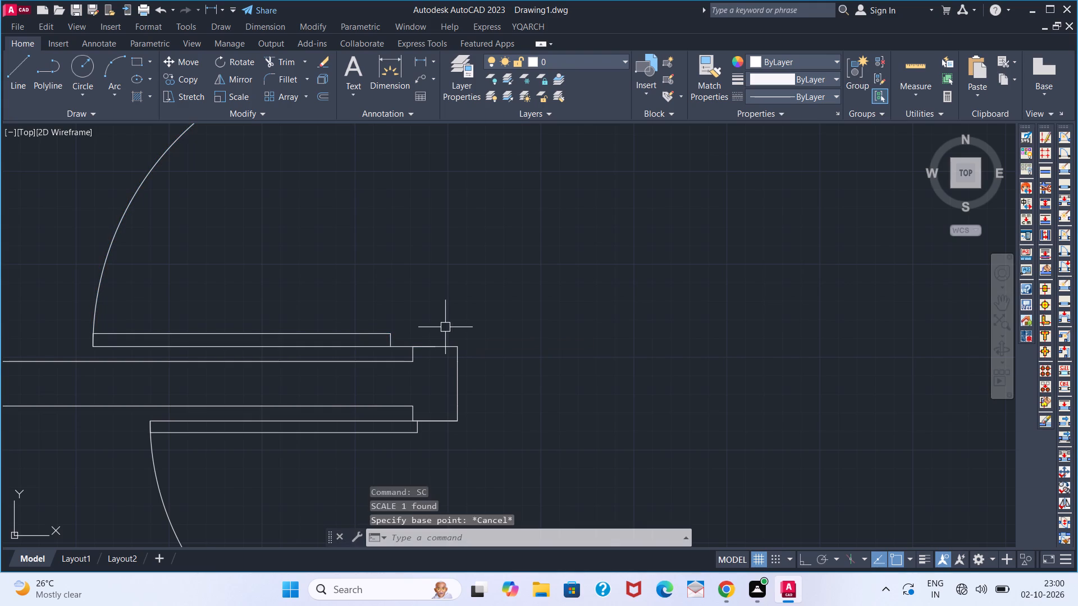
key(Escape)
Move the left bed room's door by its end point onto the upper outer corner of the dividing wall's end.
click(398, 337)
click(372, 340)
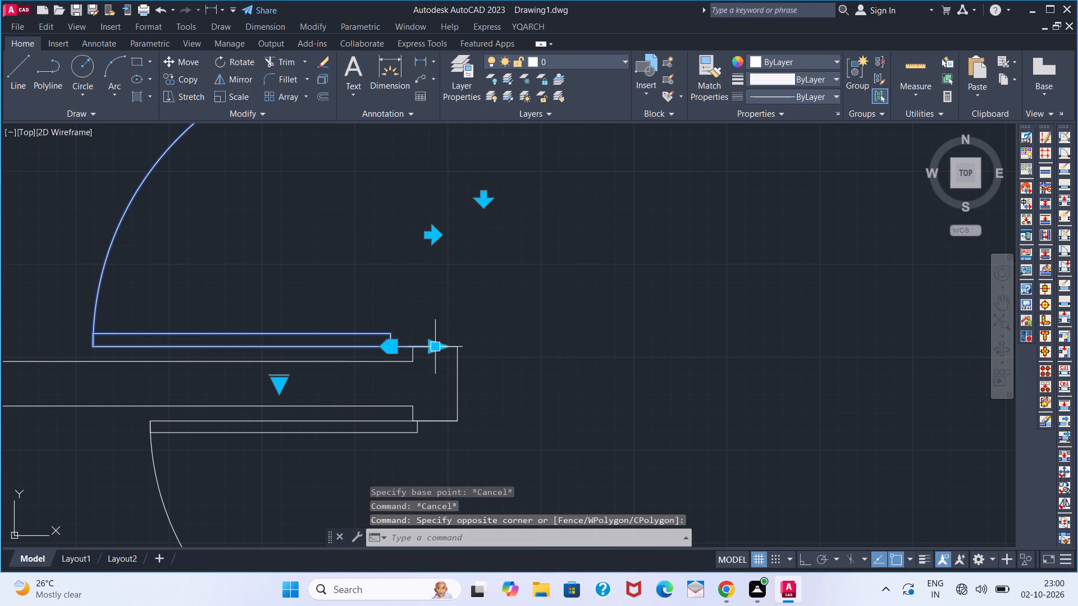
key(m)
key(Return)
scroll(438, 346, up, 2)
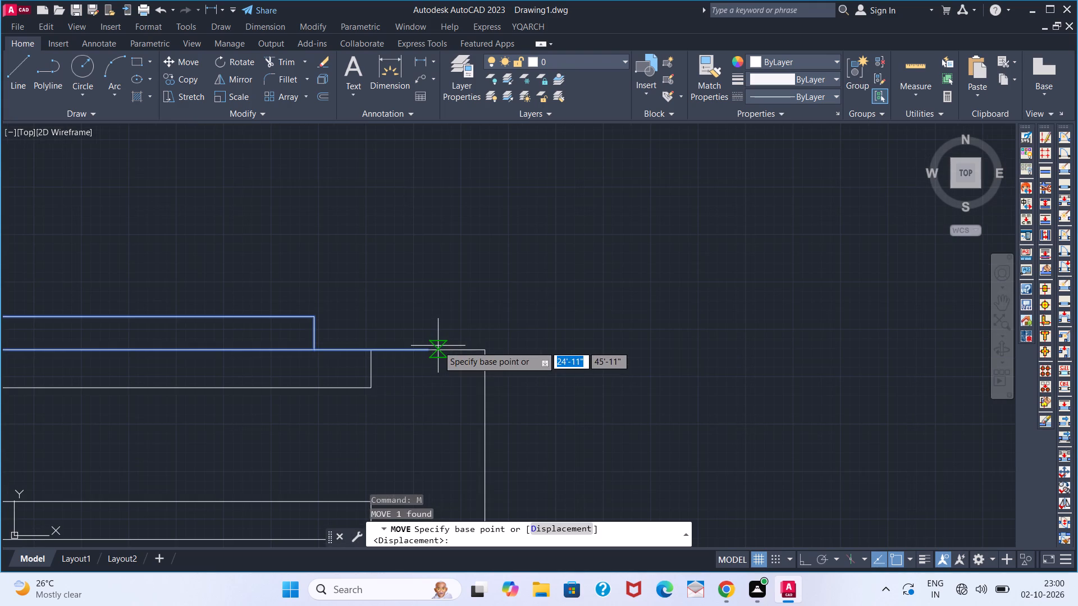
click(435, 345)
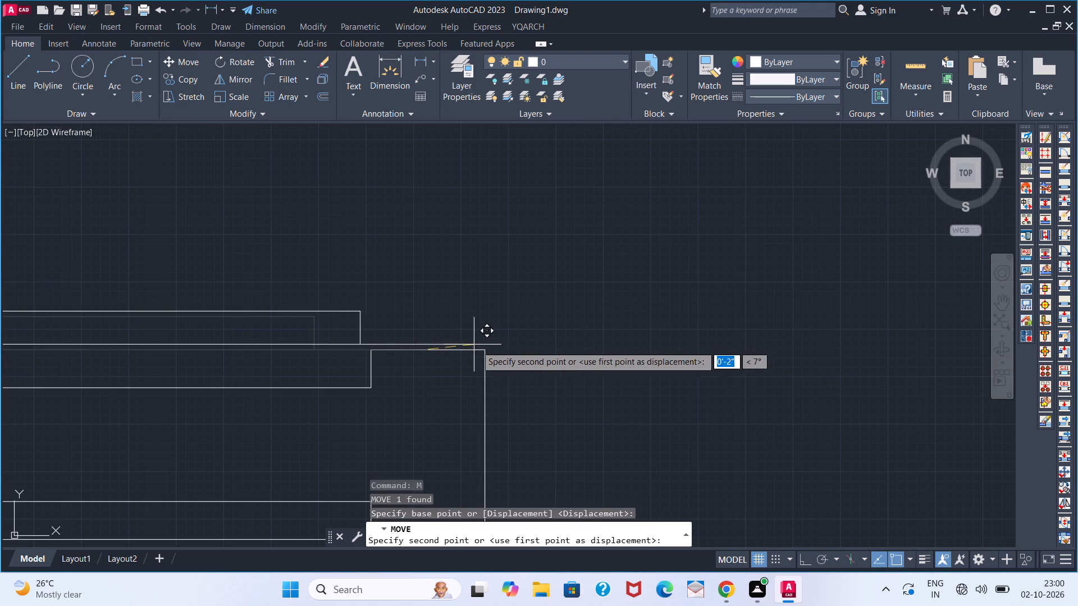
click(478, 347)
key(space)
scroll(368, 343, down, 2)
key(space)
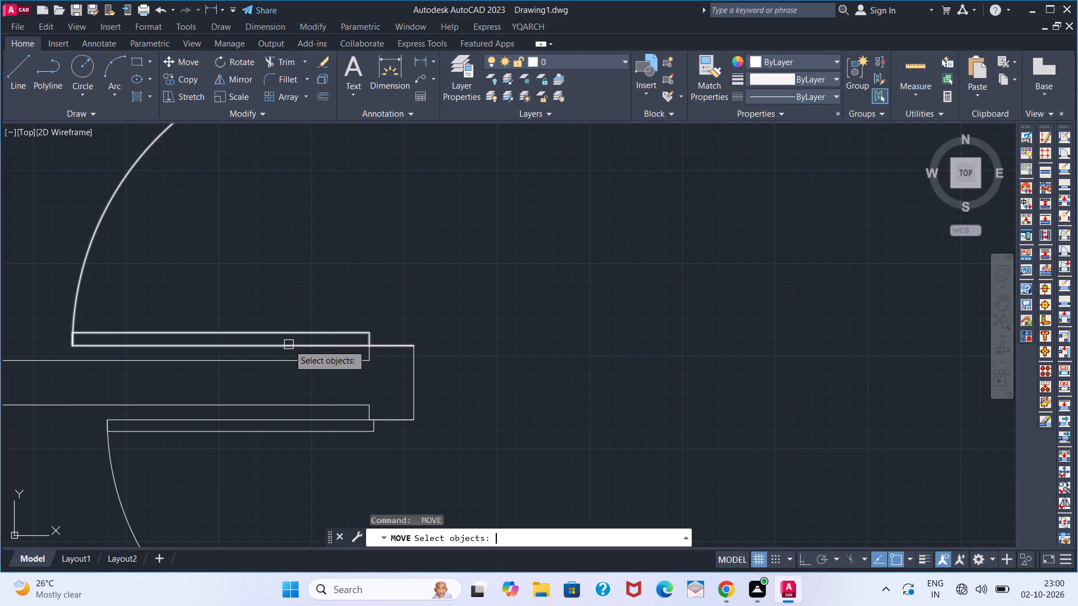
Scale the left bed room's door down from the dividing wall's corner so its swing fits the doorway opening.
click(289, 345)
text(SC)
key(space)
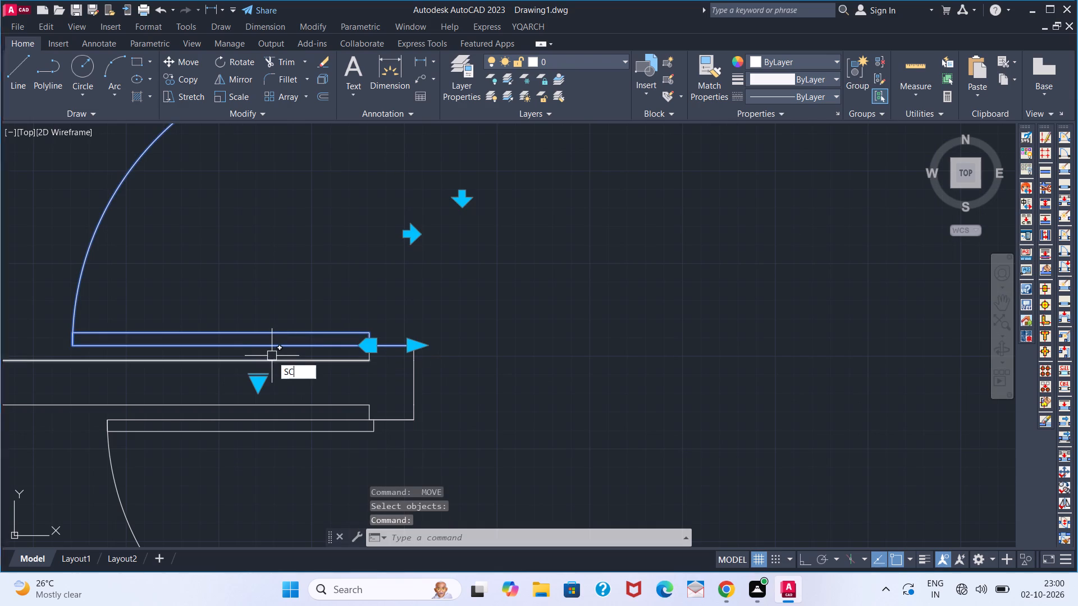
click(419, 347)
scroll(421, 325, down, 2)
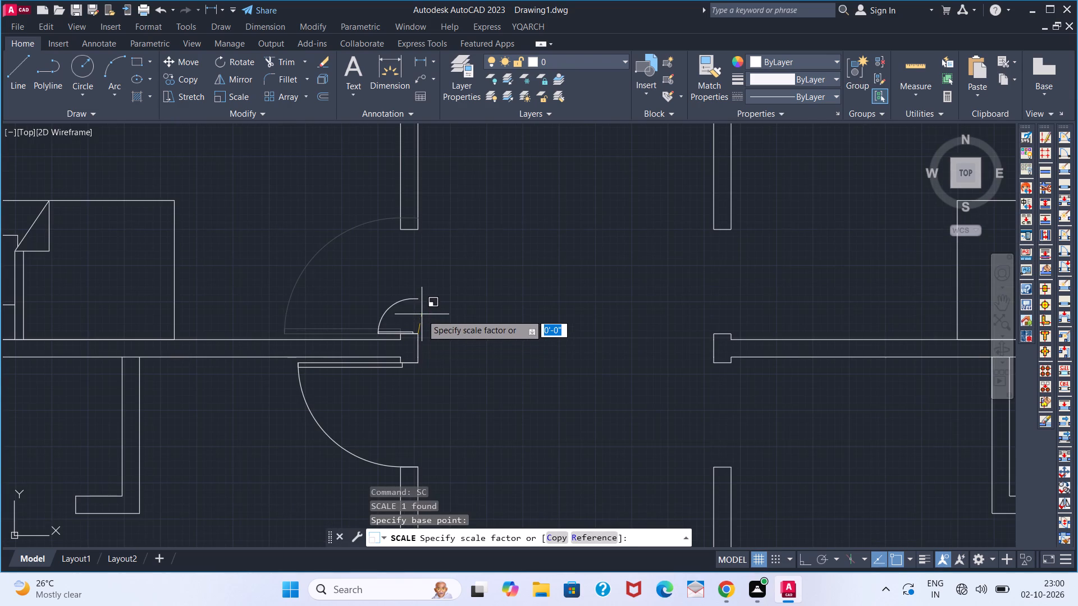
click(428, 275)
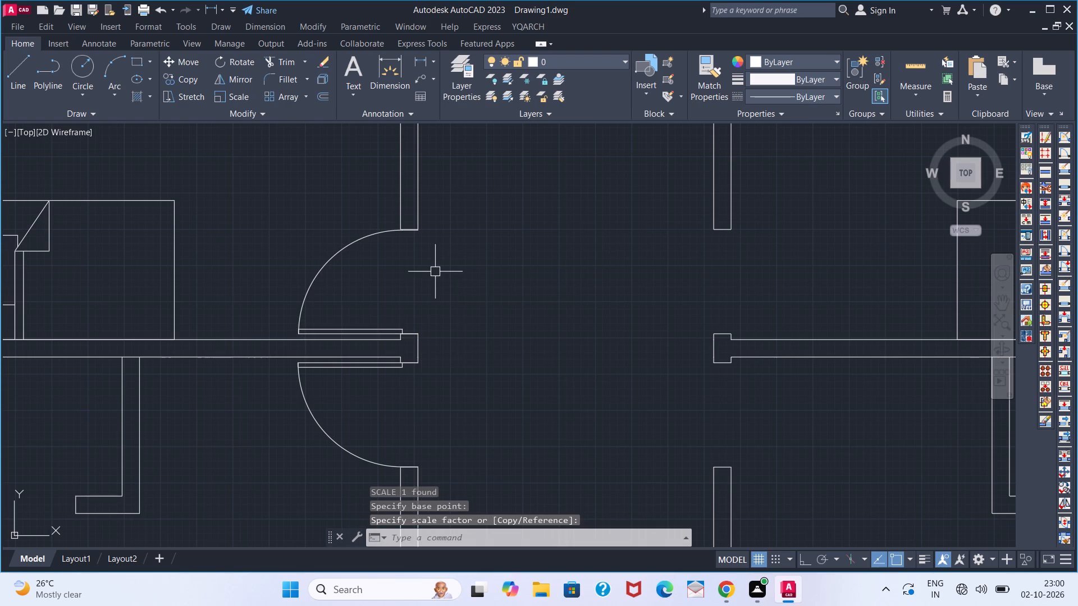
Move the upper-left room's door by its end point onto the outer wall corner at the lower side of its doorway.
middle_drag(435, 271, 436, 403)
middle_drag(434, 408, 430, 424)
scroll(402, 392, up, 3)
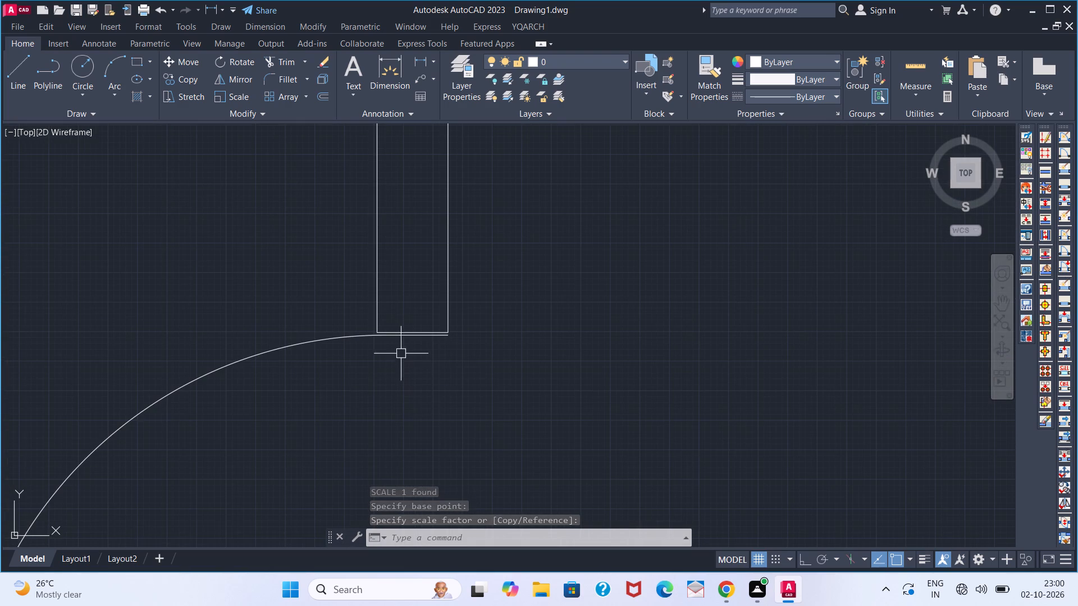
scroll(424, 344, down, 8)
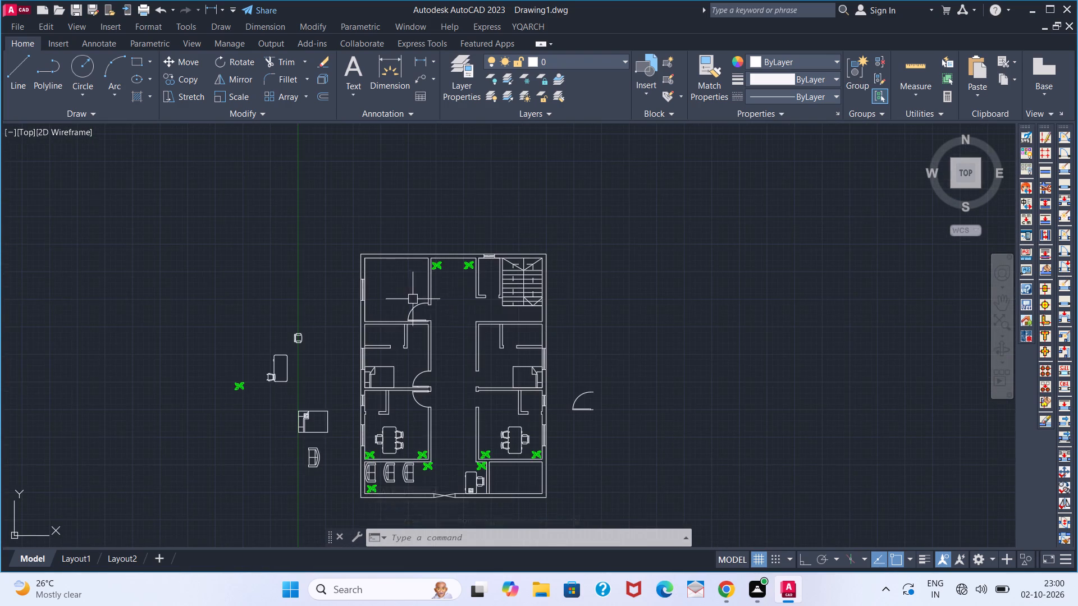
scroll(411, 301, up, 3)
click(431, 315)
scroll(492, 381, up, 3)
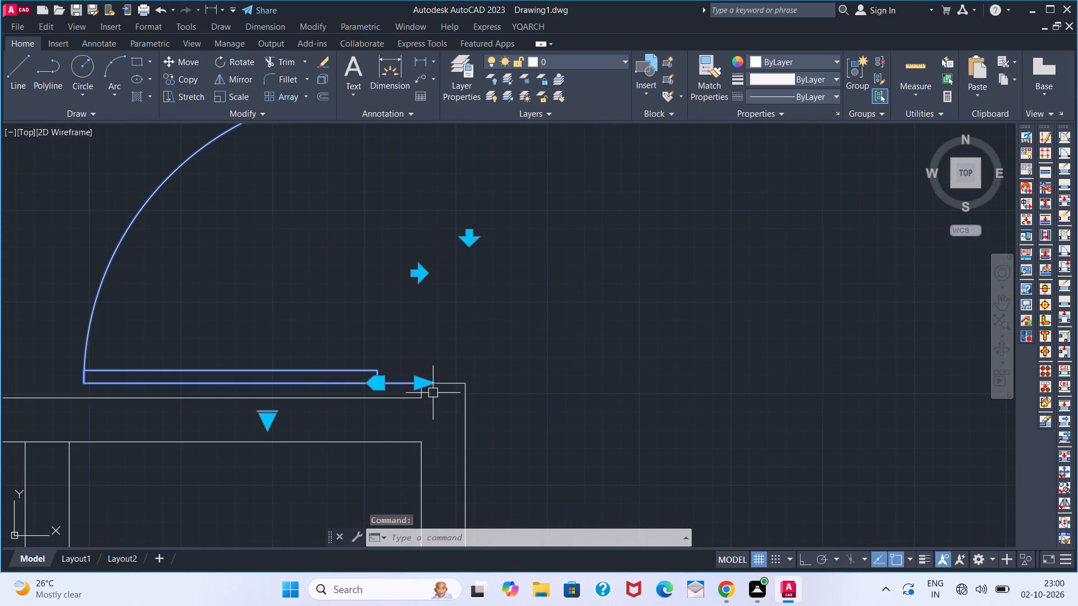
key(m)
key(Return)
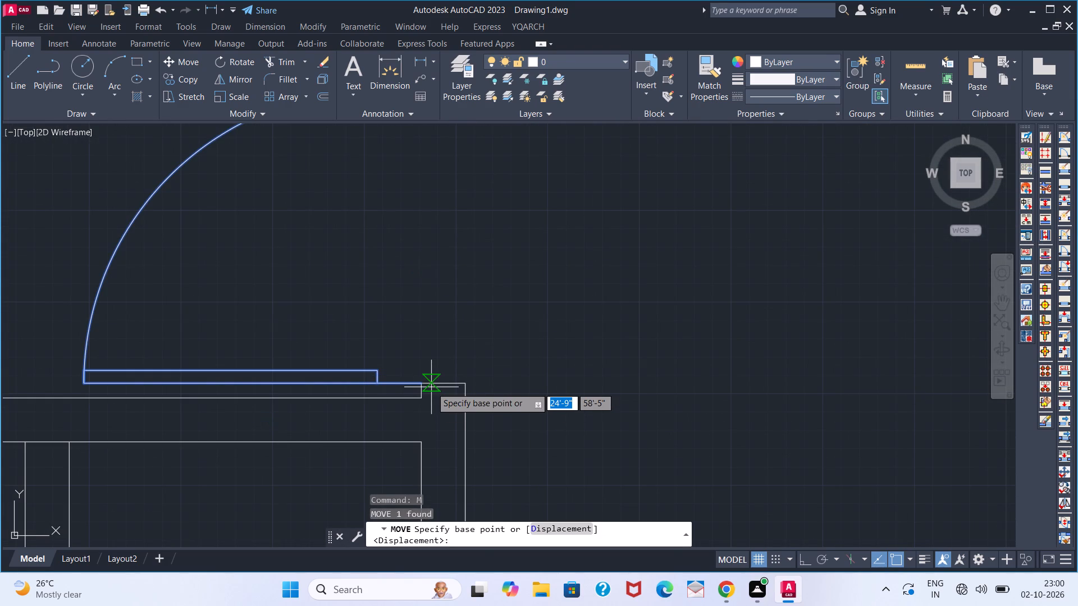
click(428, 386)
click(470, 380)
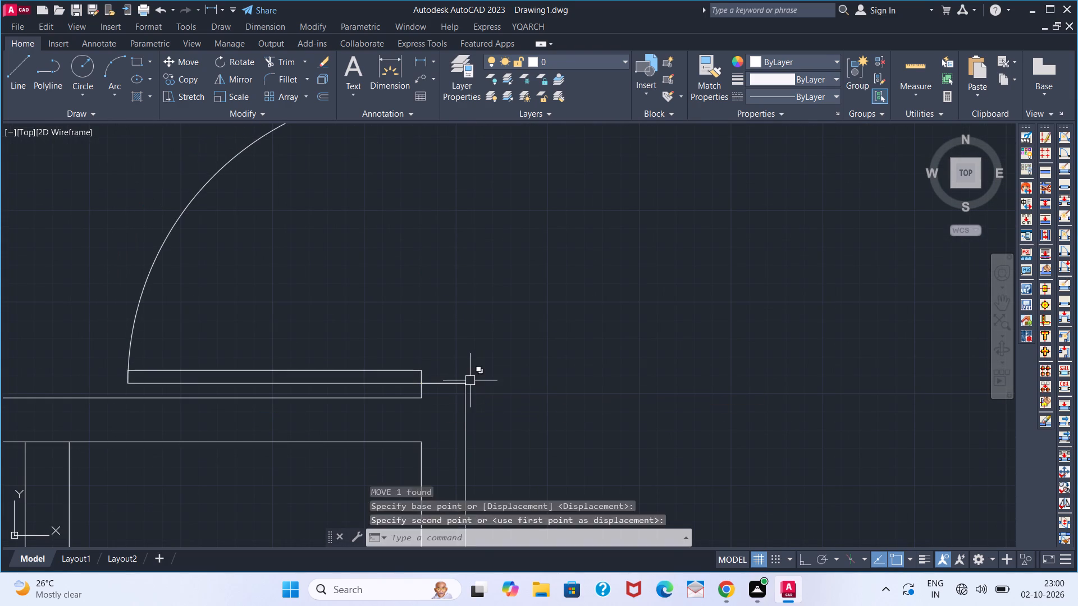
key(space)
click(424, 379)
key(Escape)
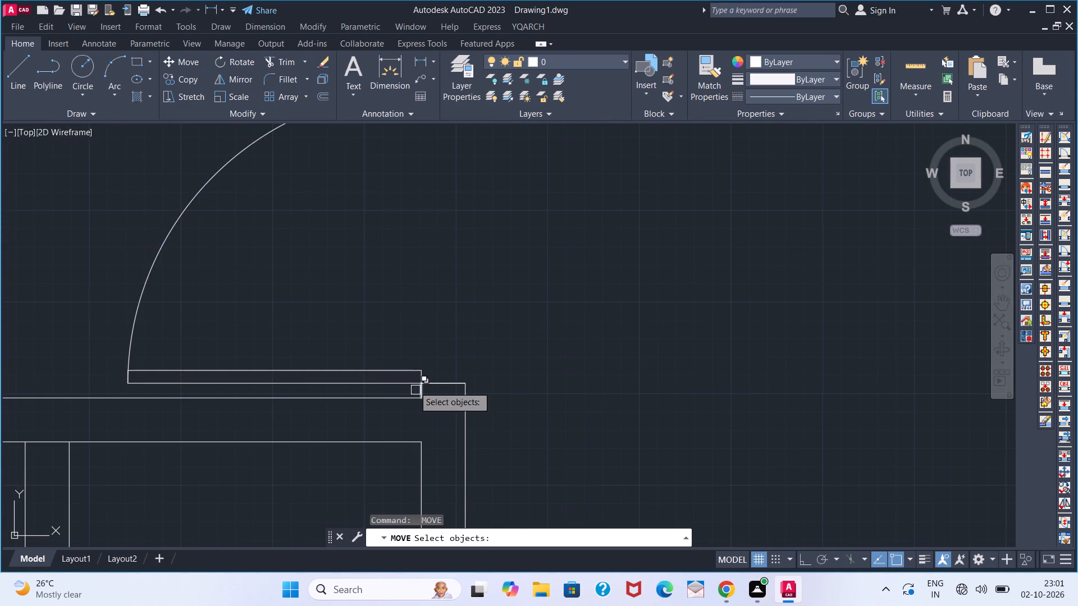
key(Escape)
Scale the upper-left room's door down from its wall corner so the swing fits the doorway opening.
click(412, 382)
text(SC)
key(space)
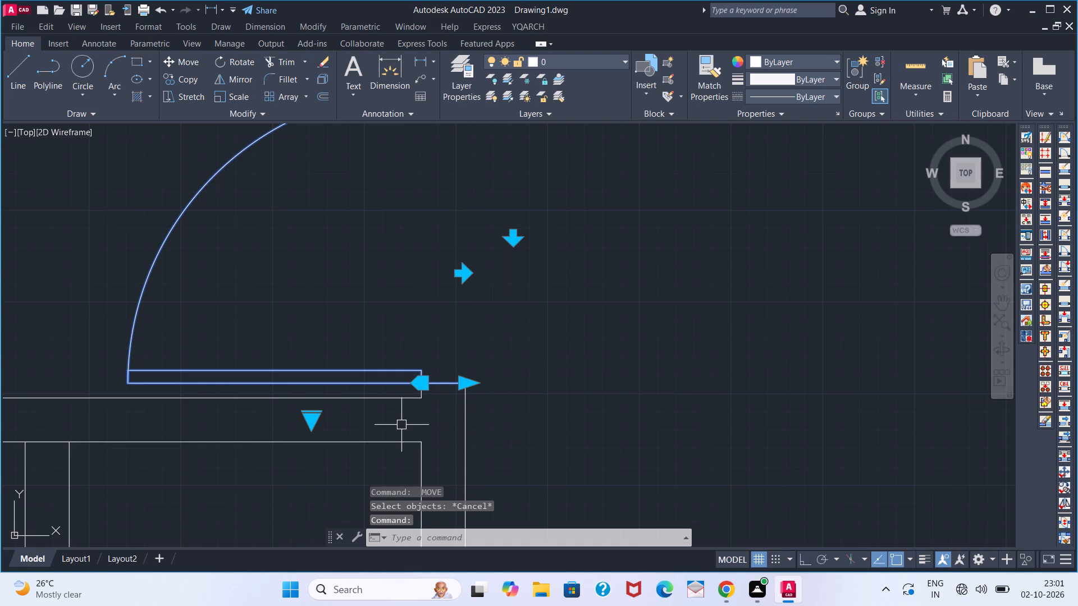
click(459, 382)
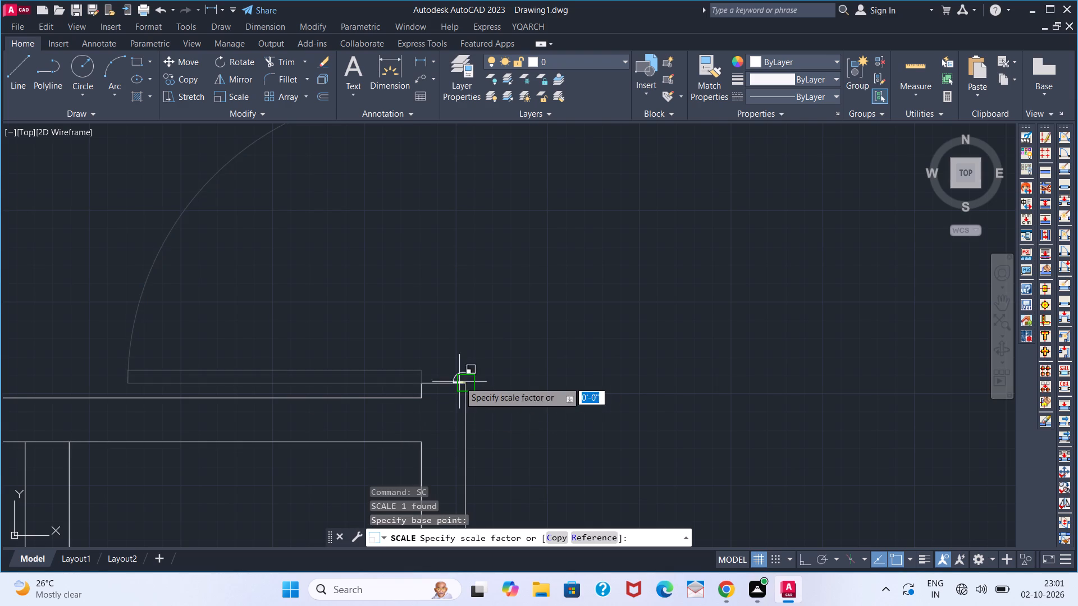
scroll(469, 332, down, 2)
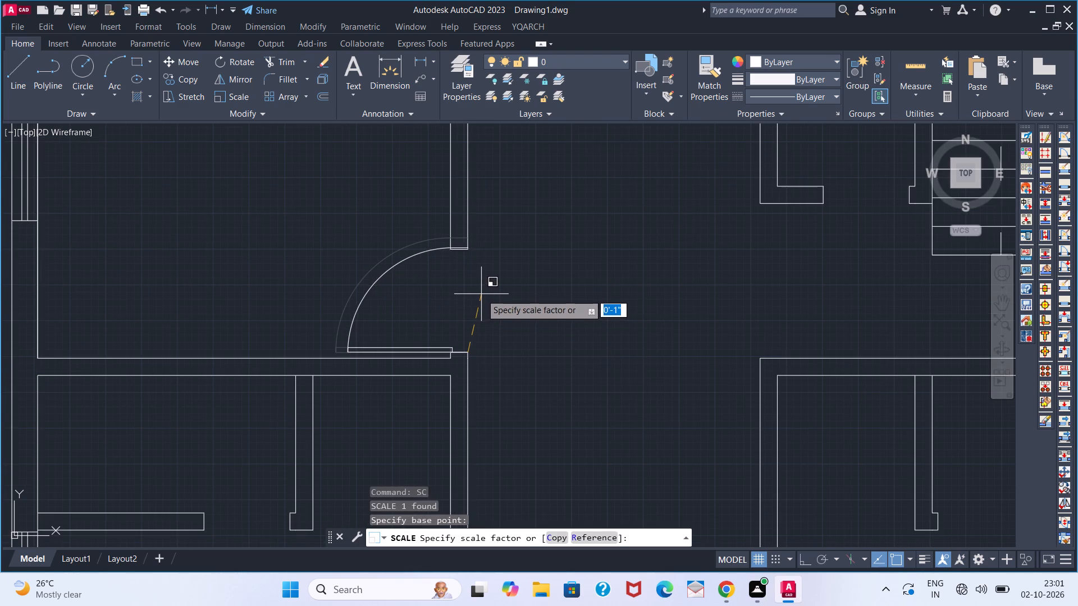
click(481, 295)
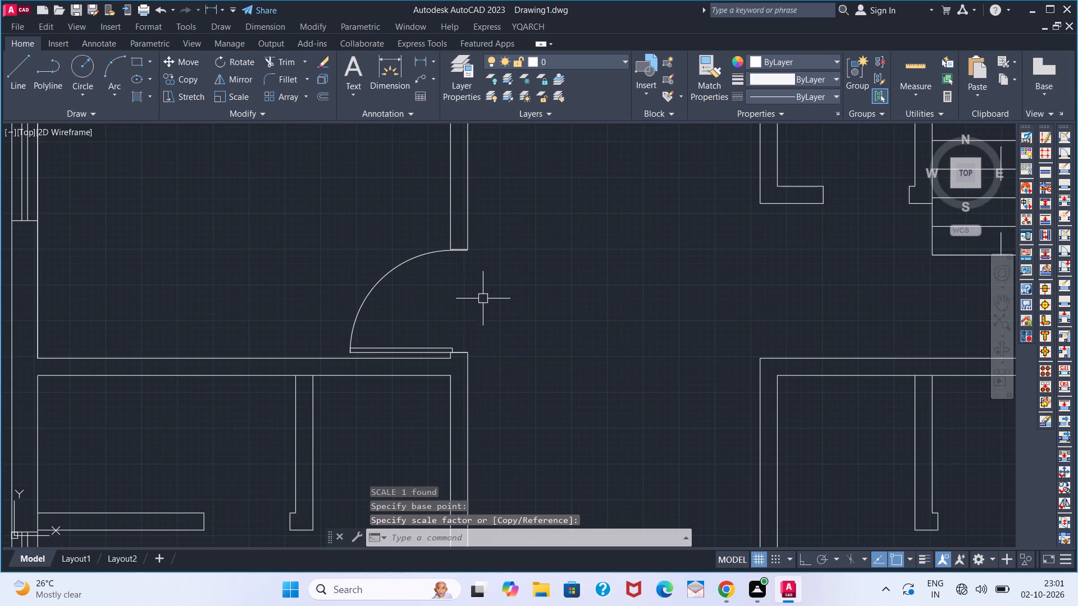
Mirror the left consulting room and bed room doors across a vertical line in the corridor, keeping the originals.
scroll(497, 315, down, 2)
middle_drag(556, 442, 491, 332)
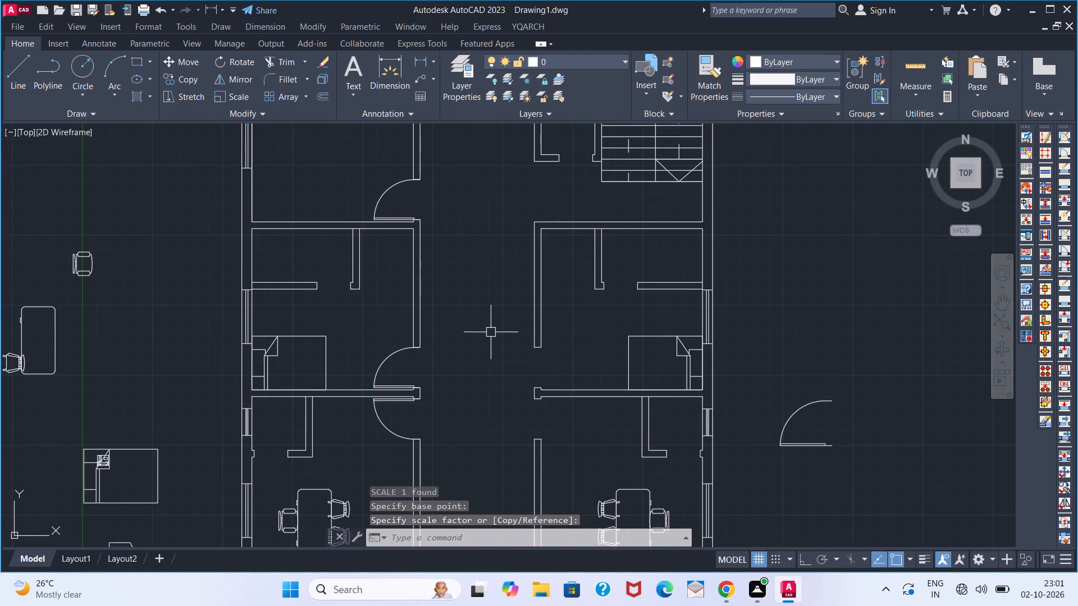
scroll(491, 332, down, 1)
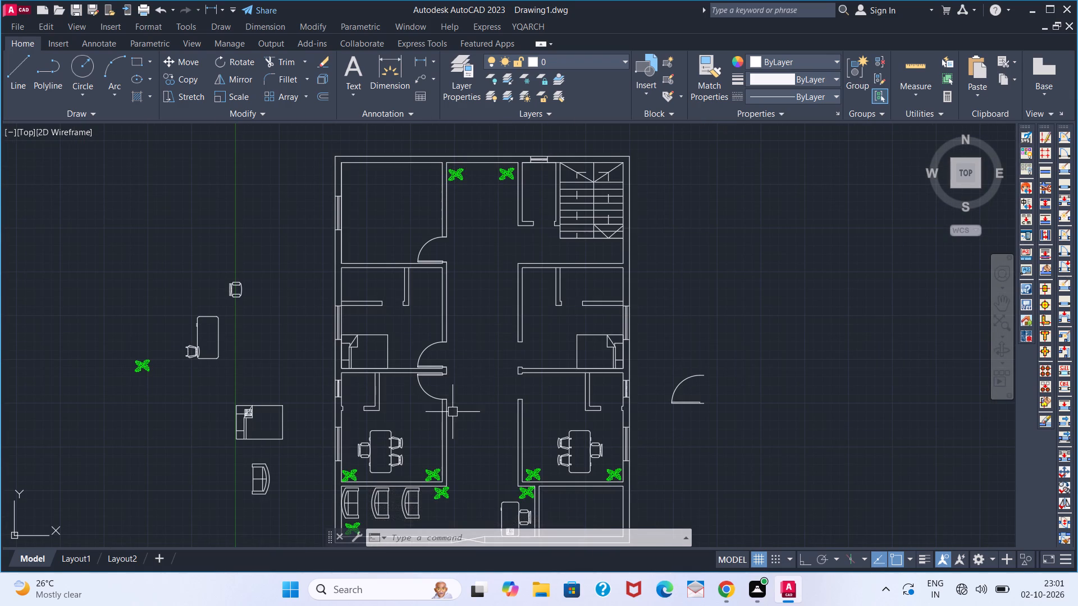
click(431, 389)
click(434, 345)
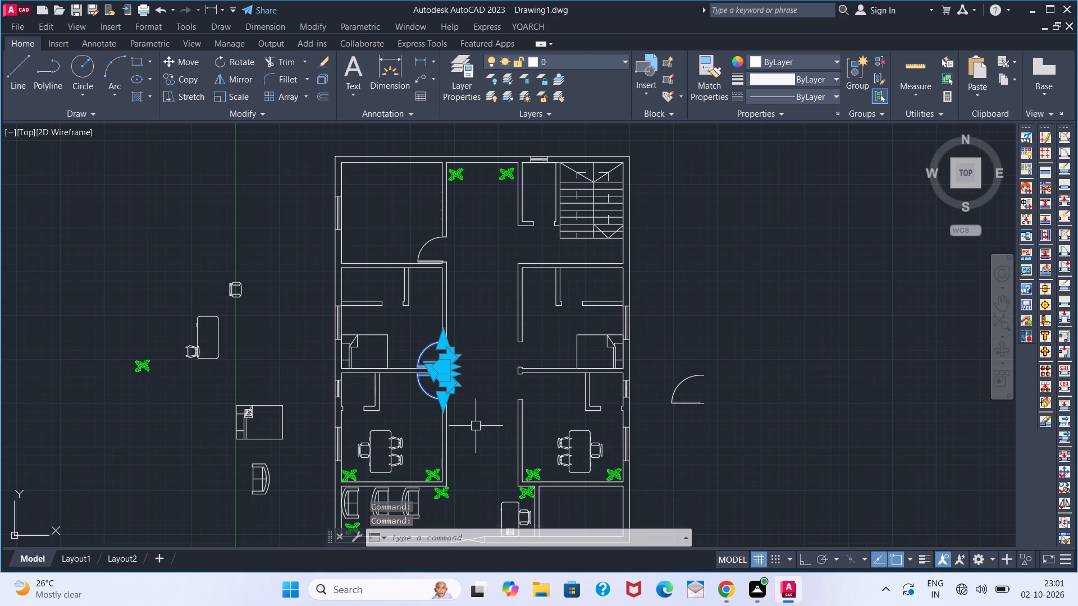
key(n)
key(BackSpace)
text(MI)
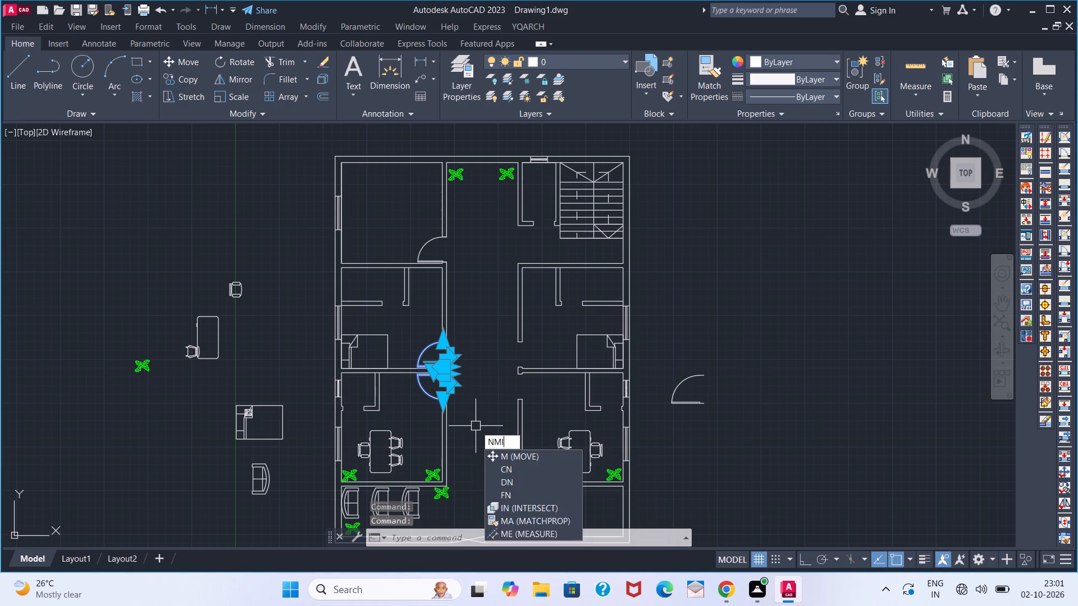
key(Return)
click(481, 413)
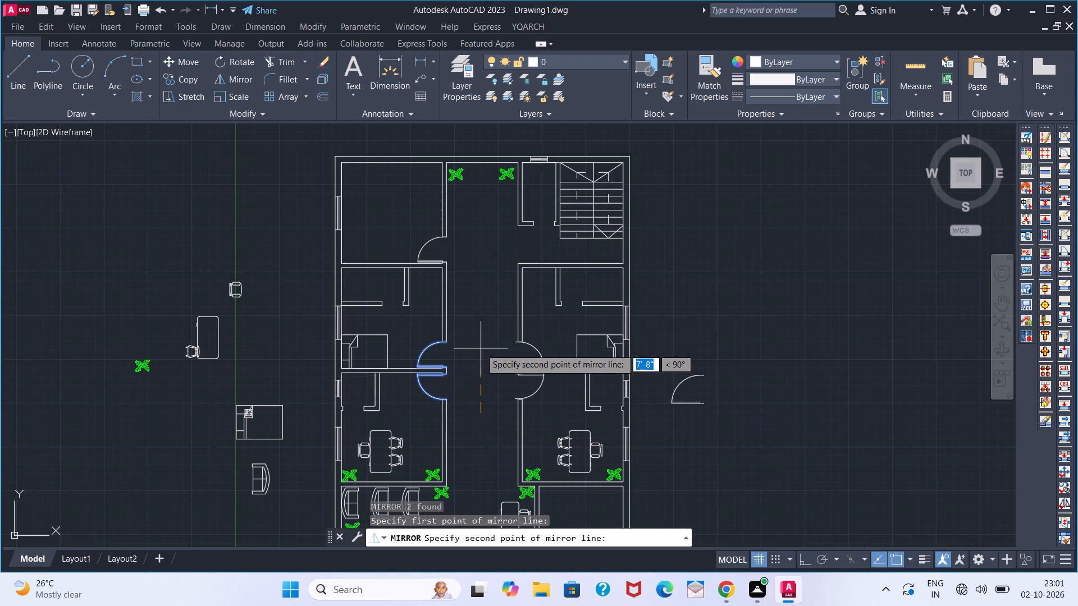
click(481, 348)
click(501, 398)
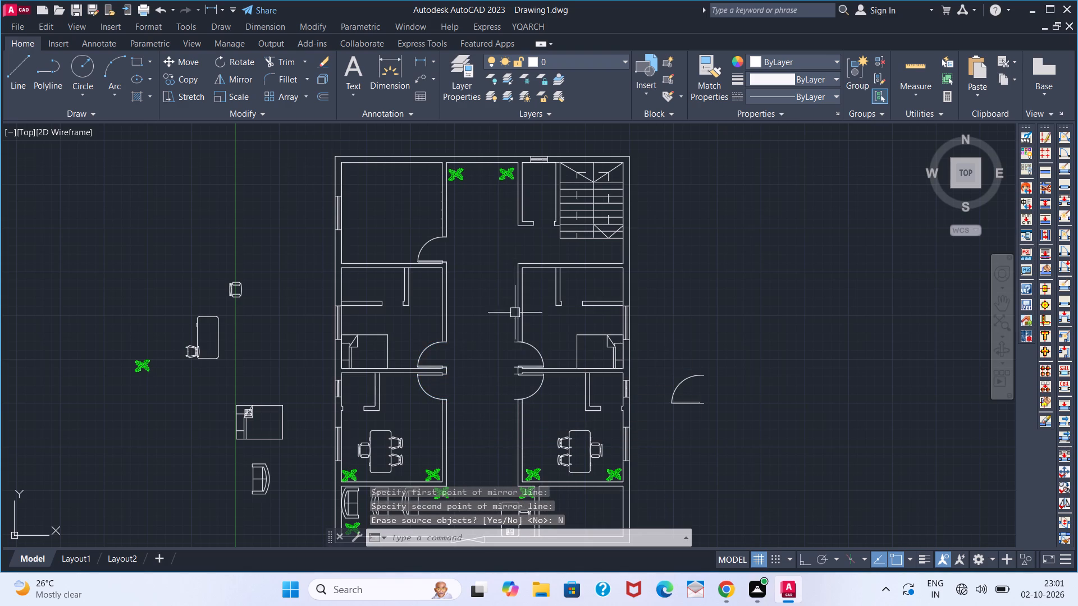
Move the two mirrored doors together by their end point onto the outer corner of the right dividing wall's end.
click(537, 343)
click(542, 385)
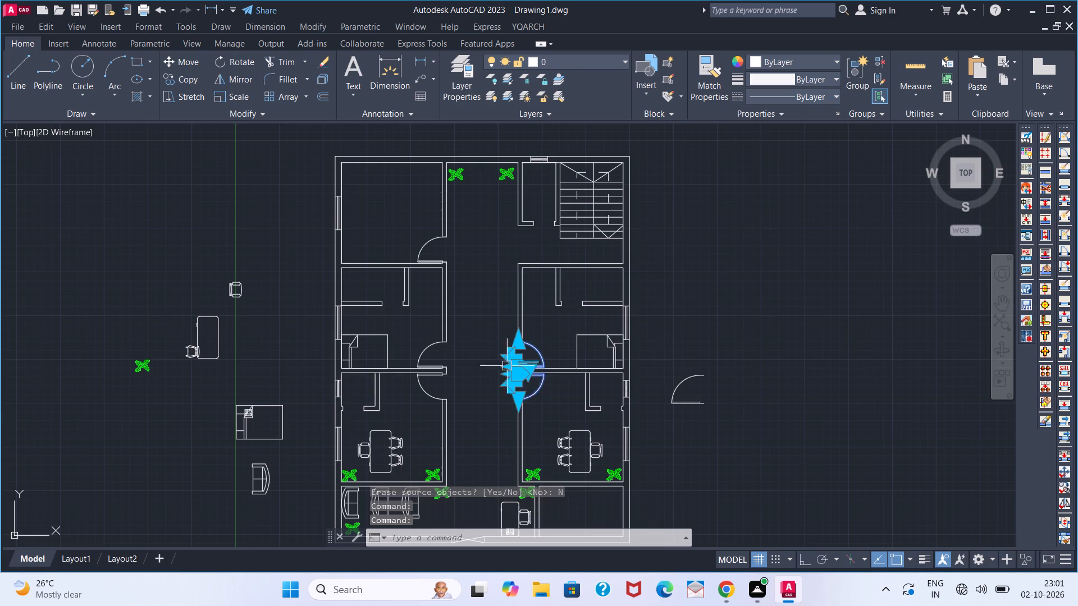
scroll(507, 366, up, 5)
scroll(530, 421, up, 2)
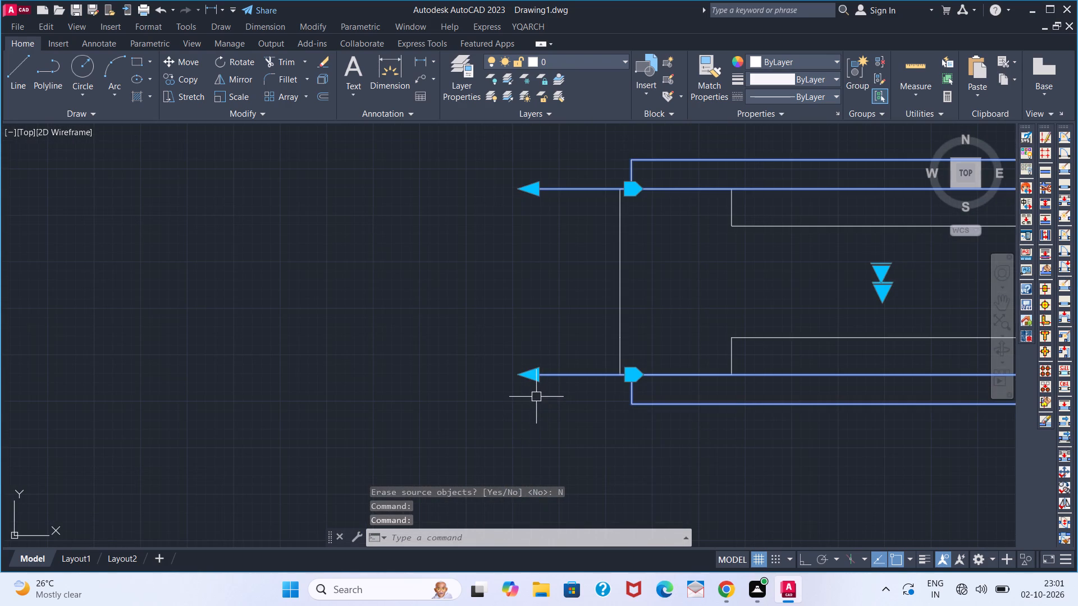
key(m)
key(Return)
click(528, 378)
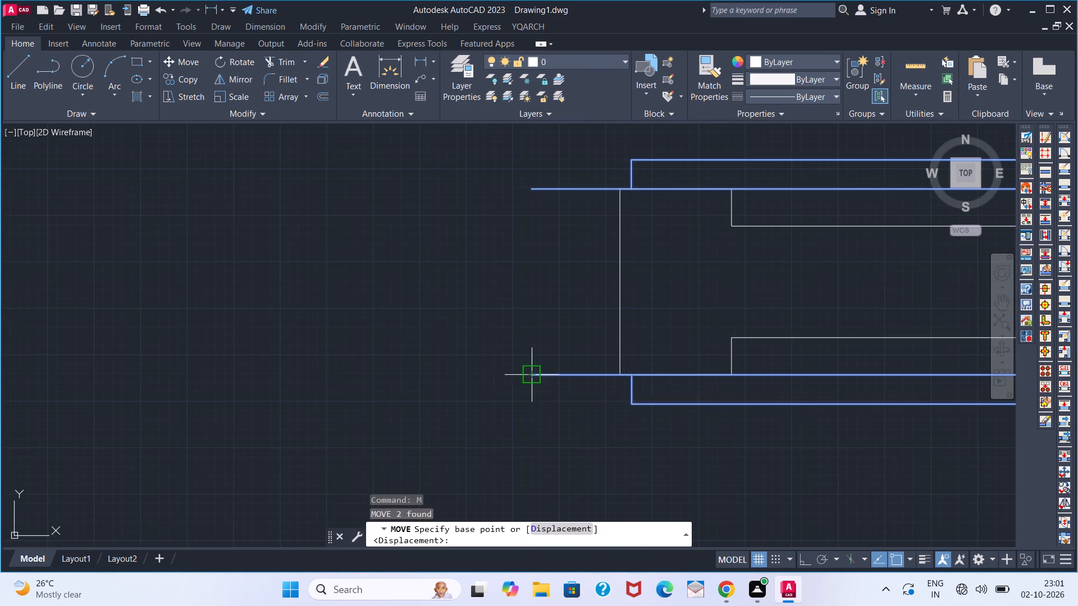
click(616, 375)
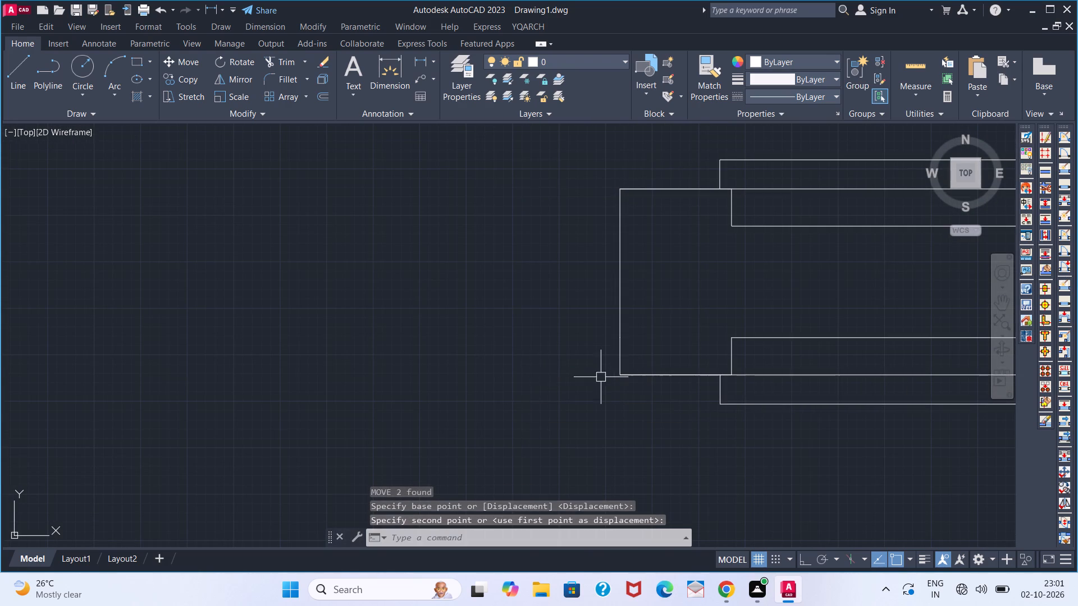
Rotate the spare door outside the plan 90 degrees clockwise so that its leaf stands upright.
scroll(571, 383, down, 7)
middle_drag(527, 368, 474, 267)
middle_drag(466, 265, 421, 357)
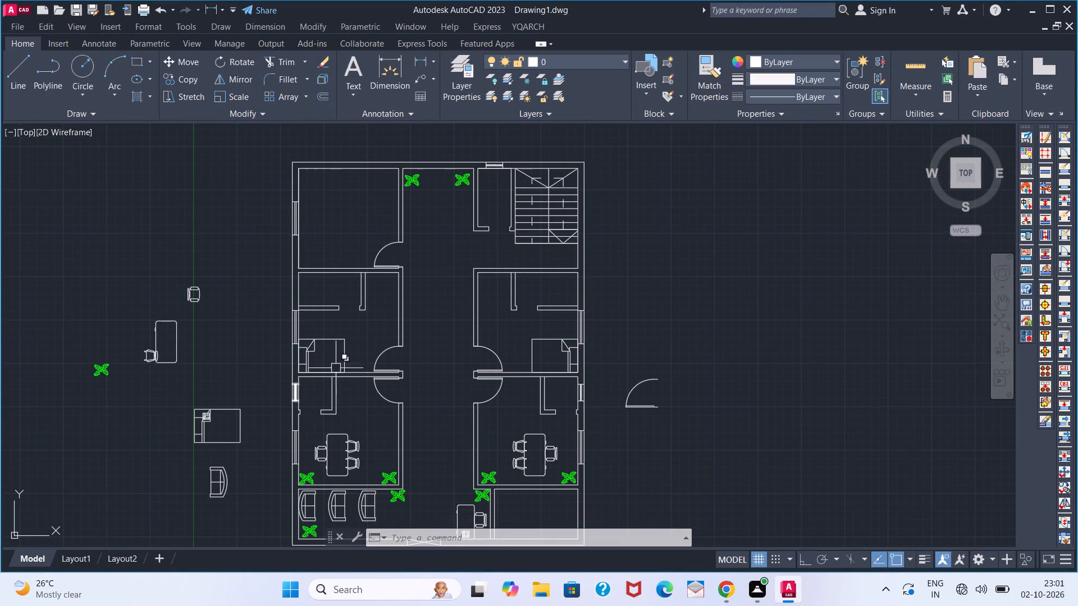
click(650, 374)
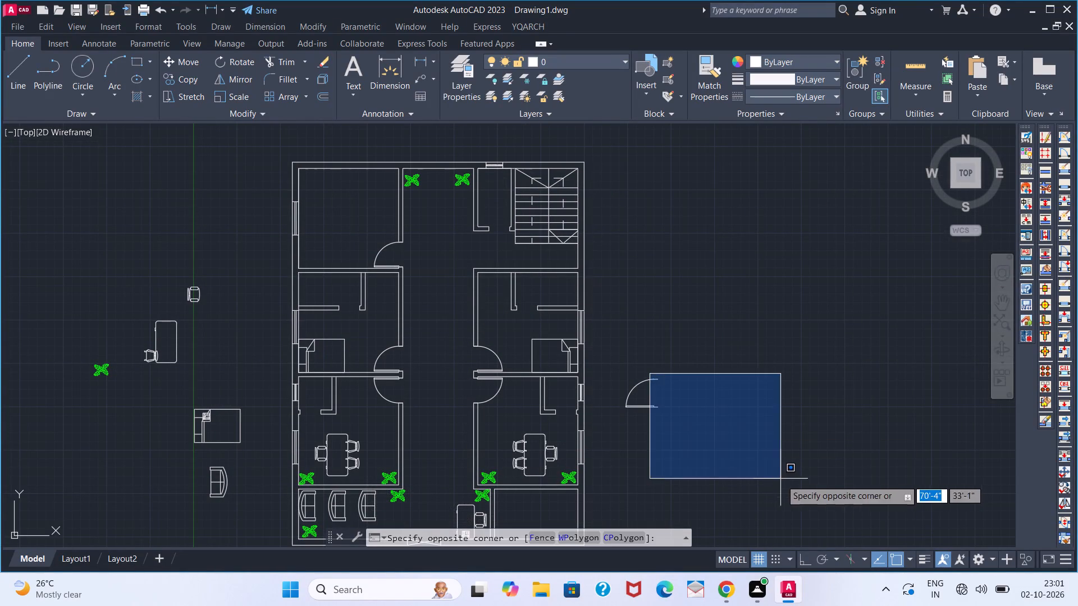
click(727, 472)
click(638, 408)
text(RO)
key(Return)
click(654, 444)
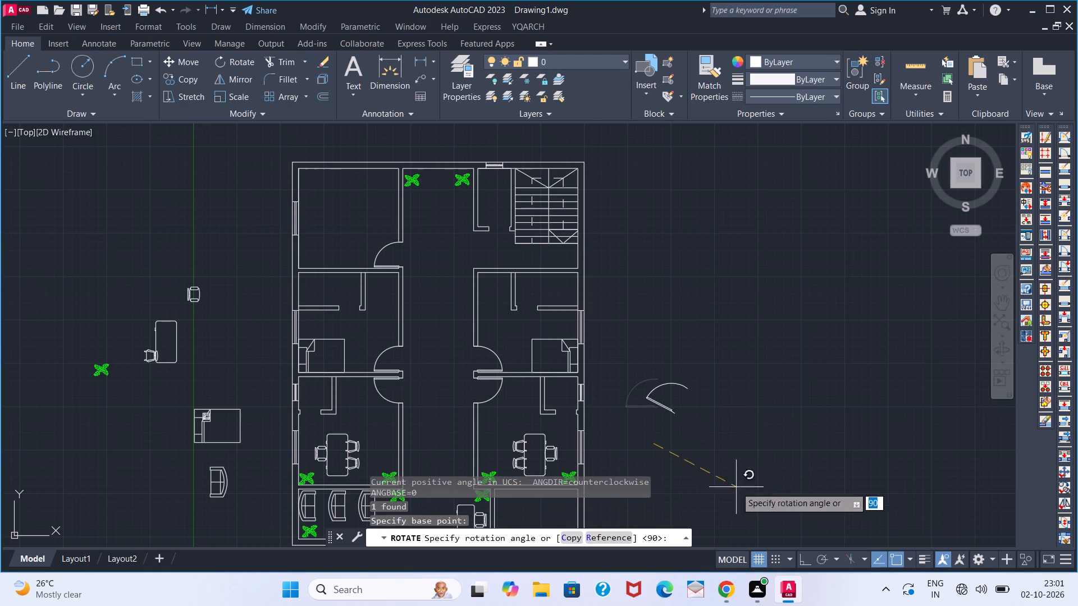
click(805, 555)
click(679, 494)
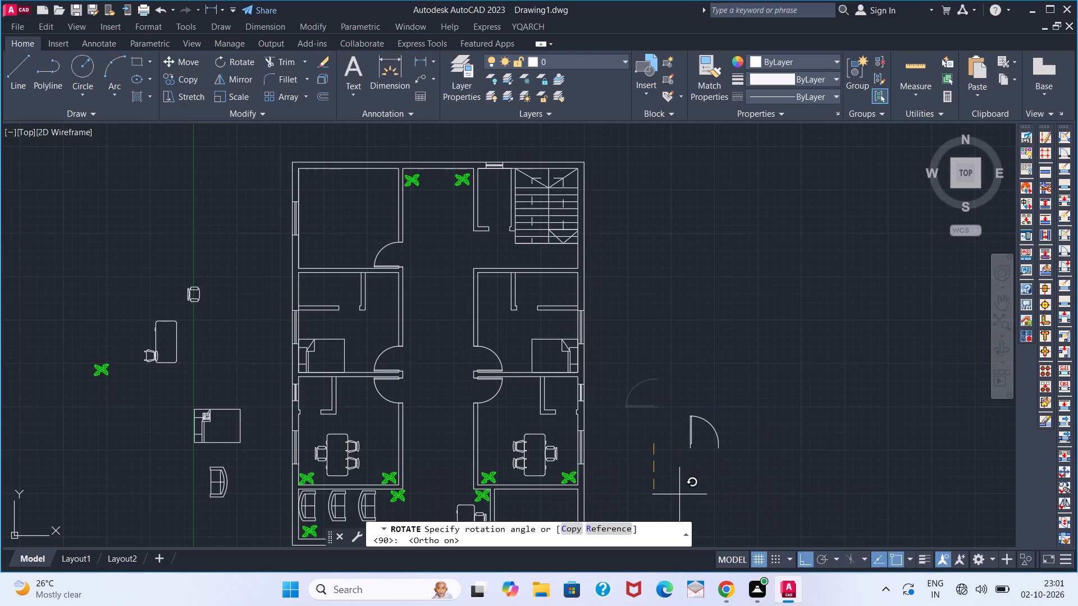
Copy the upright spare door from its leaf's lower end into the small-room openings of the left consulting room and left bed room.
click(715, 427)
click(798, 562)
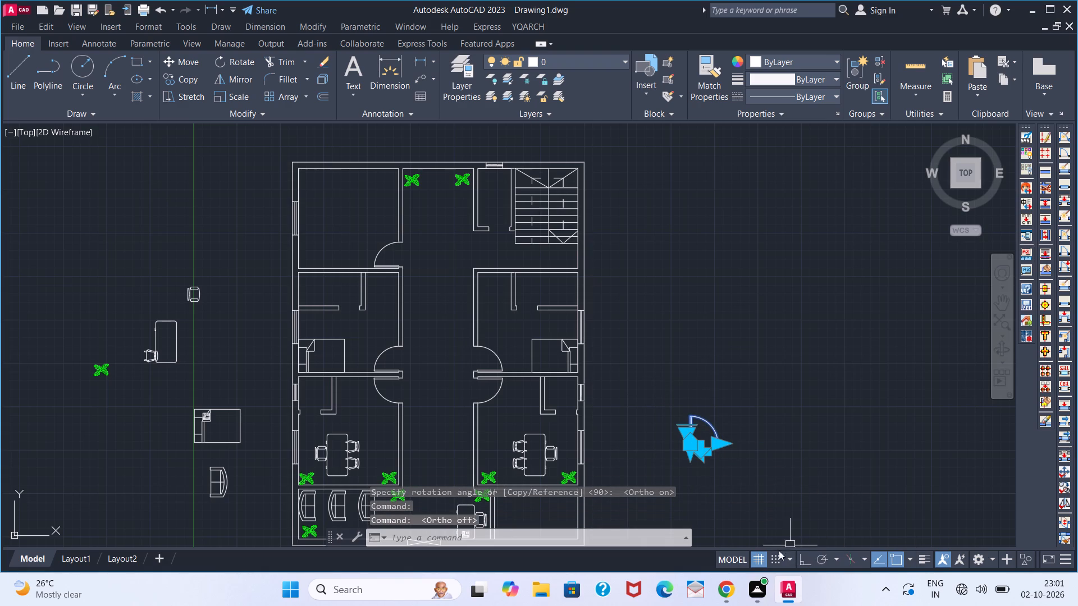
text(CO)
key(Return)
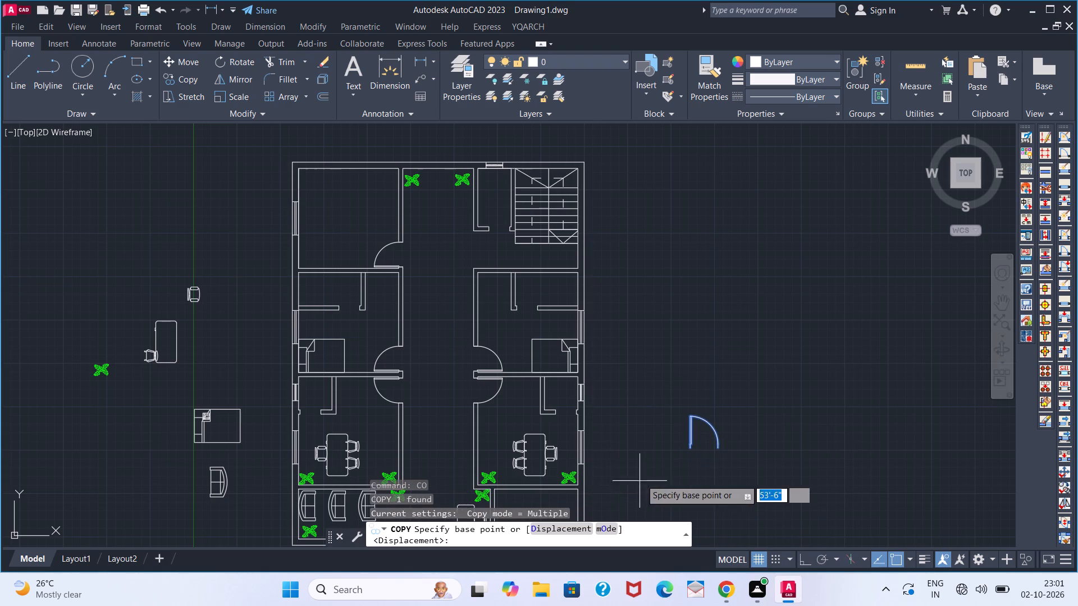
scroll(670, 452, up, 2)
click(723, 444)
scroll(201, 380, down, 3)
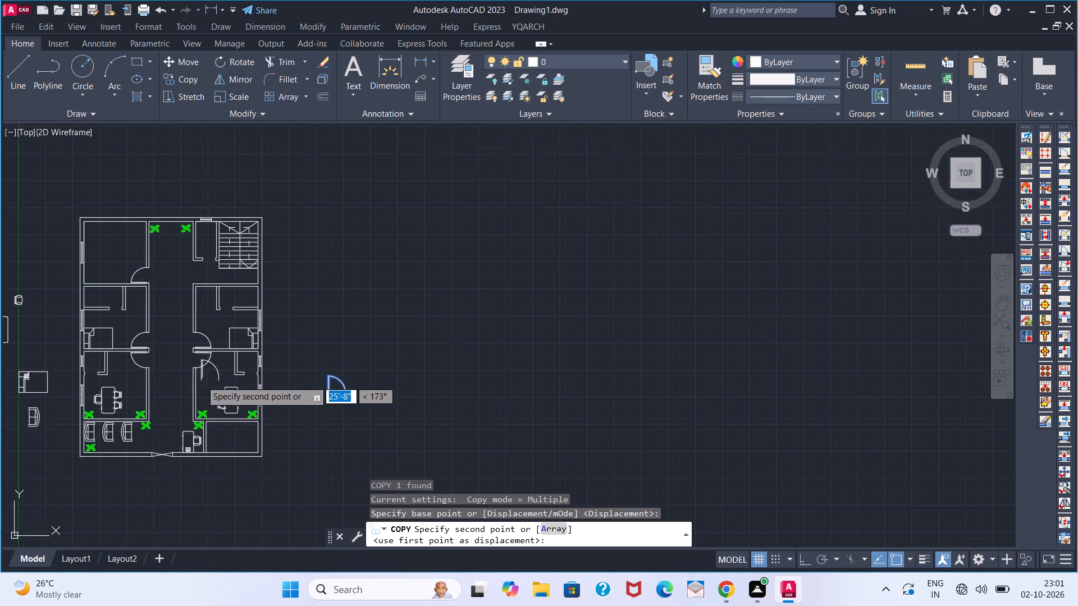
middle_drag(161, 368, 314, 366)
scroll(257, 367, up, 3)
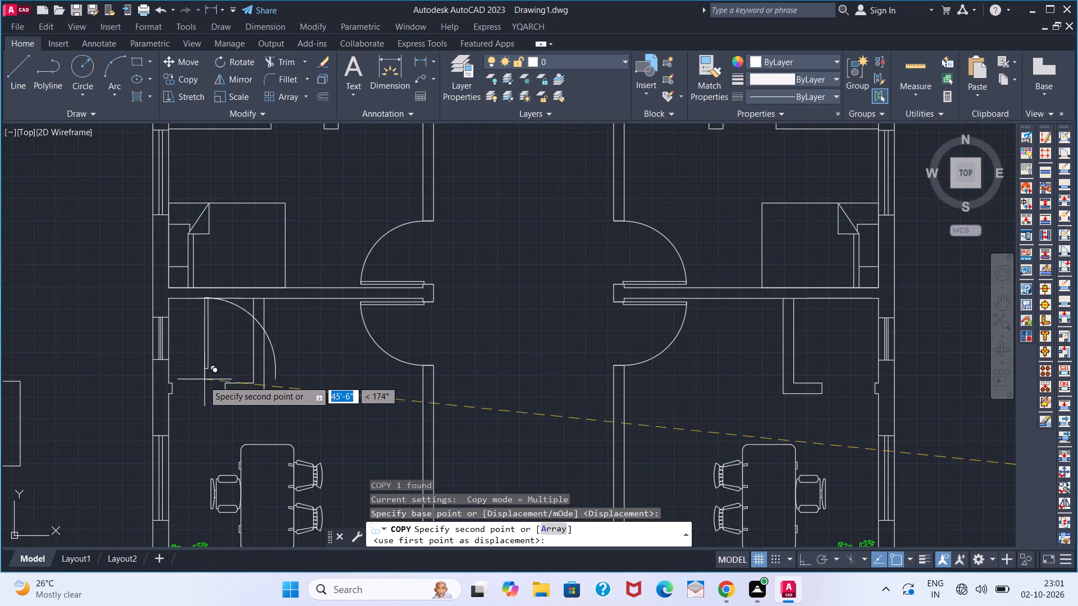
scroll(182, 388, up, 4)
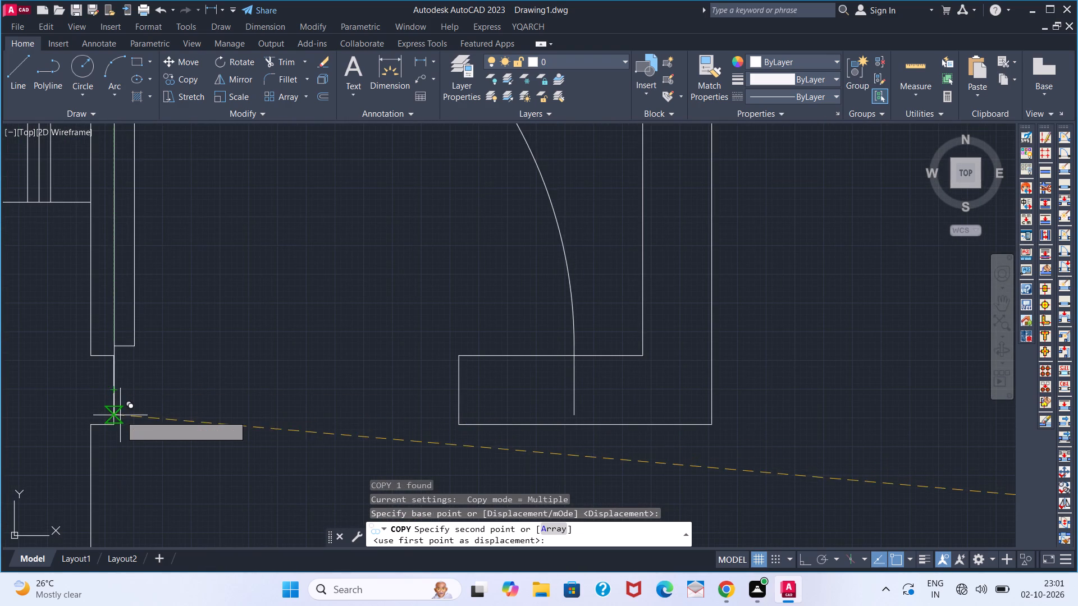
click(118, 423)
scroll(165, 392, down, 4)
middle_drag(207, 341, 212, 520)
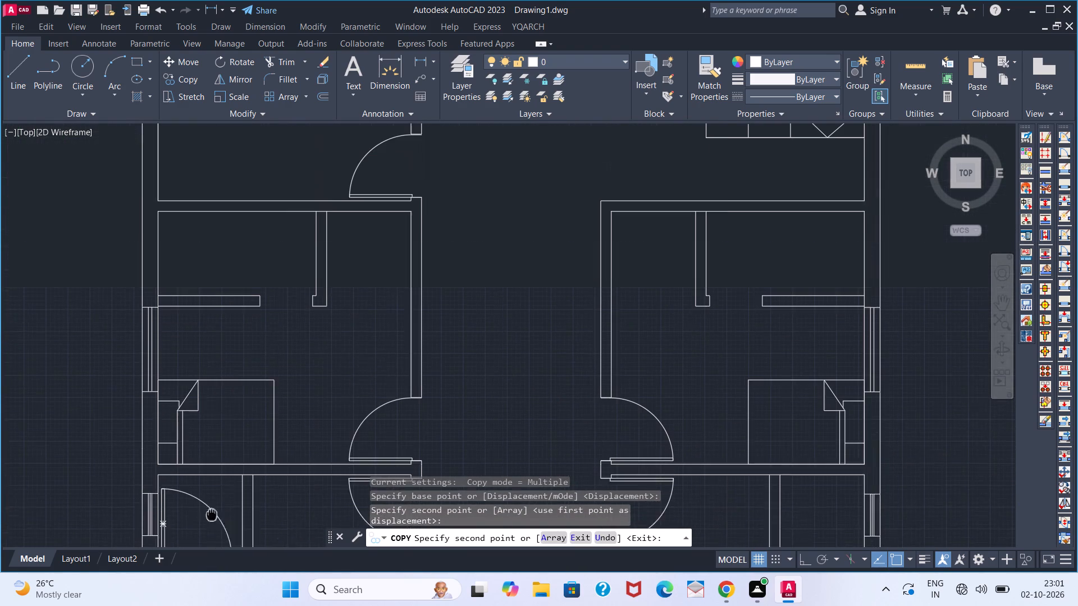
click(259, 302)
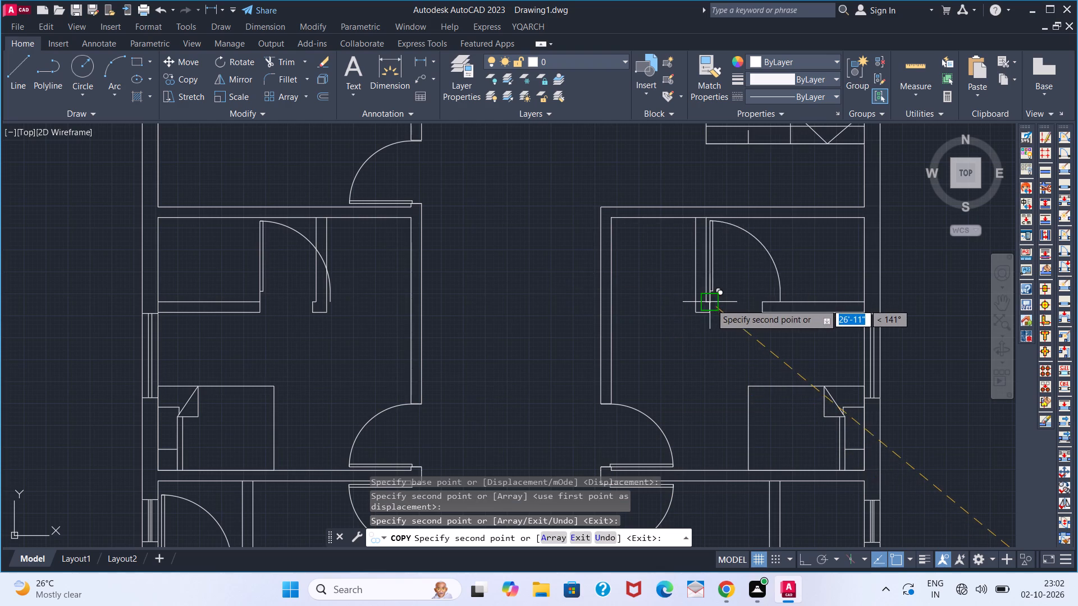
Place further copies of the spare door at the partition ends in the right bed room and right consulting room.
click(711, 304)
middle_drag(683, 434, 441, 168)
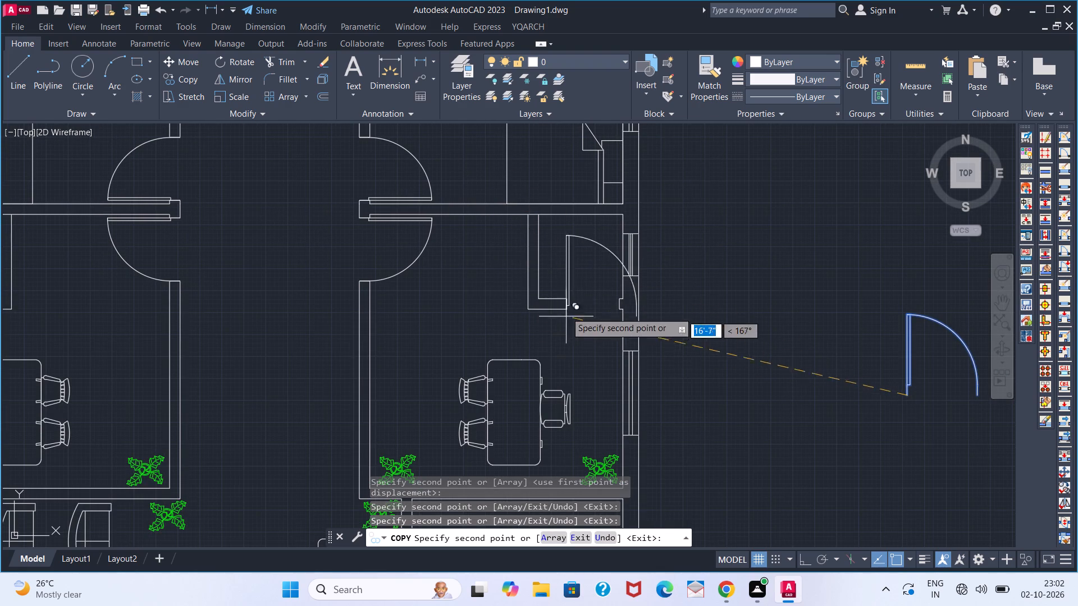
click(567, 300)
middle_drag(449, 361, 371, 163)
scroll(371, 163, down, 3)
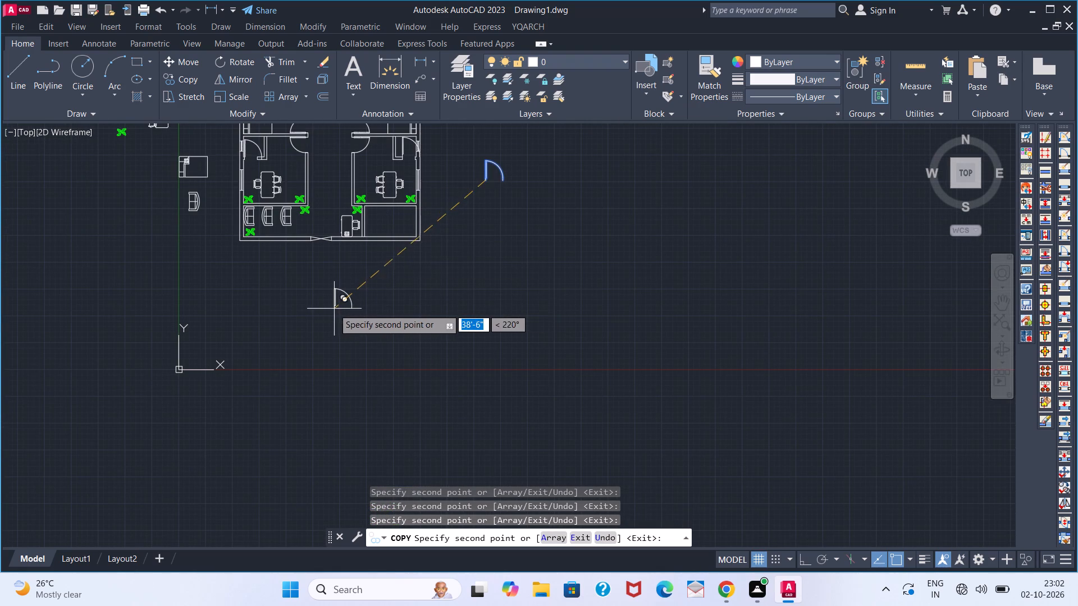
key(space)
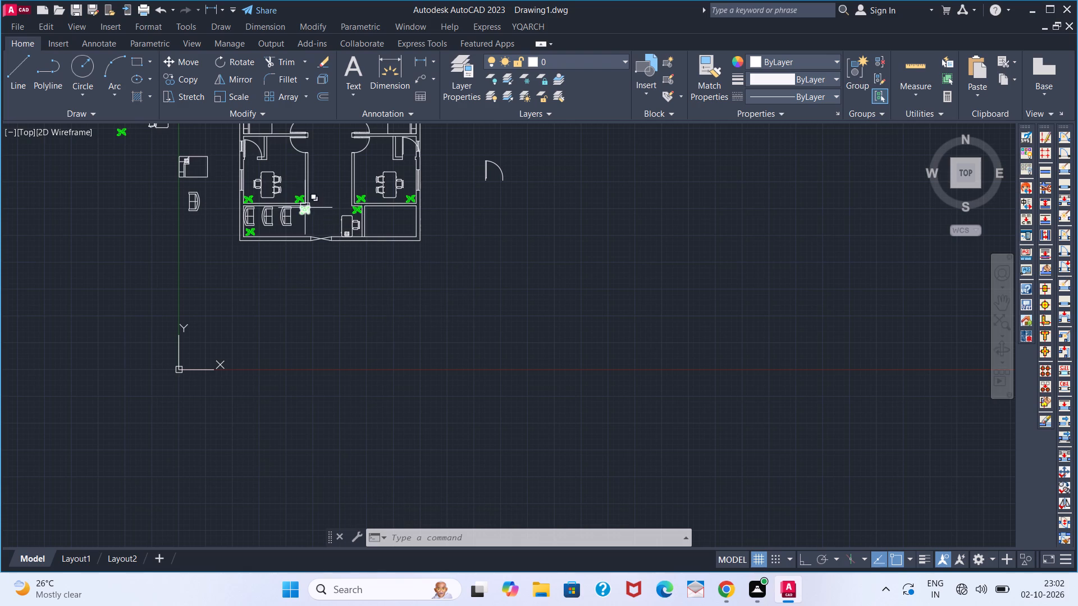
Scale down the left consulting room's small-room door from its hinge corner so the swing fits the opening.
middle_drag(289, 190, 293, 304)
scroll(252, 265, up, 2)
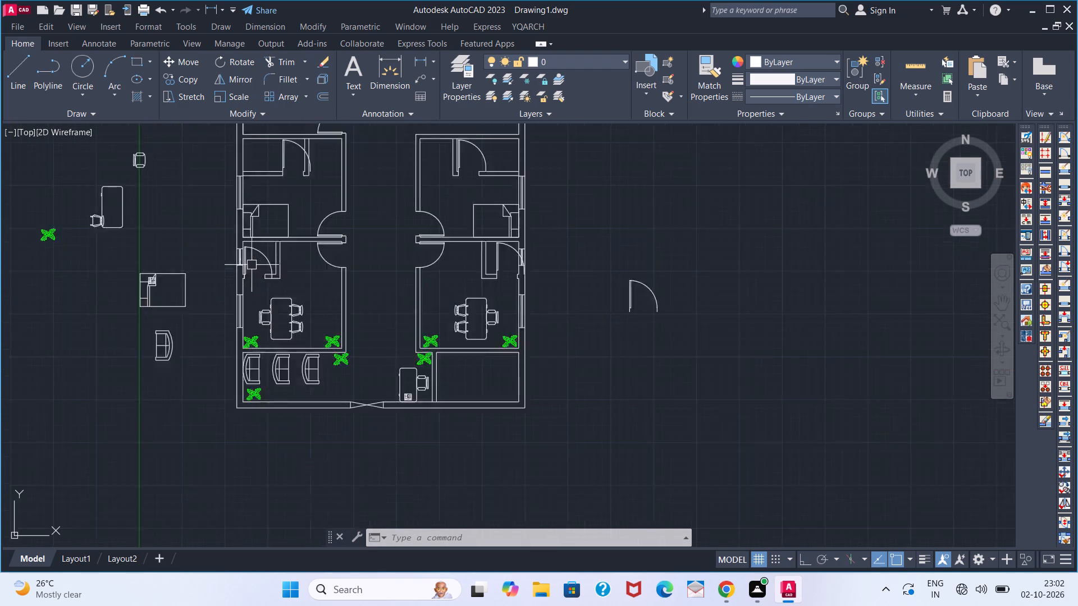
scroll(252, 265, up, 4)
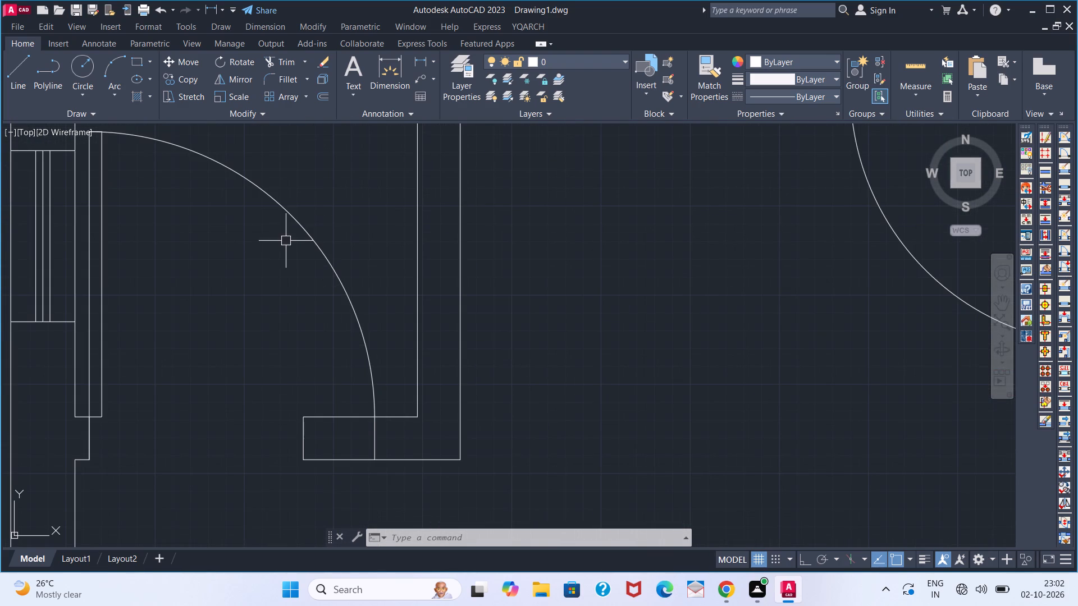
click(301, 233)
text(SC)
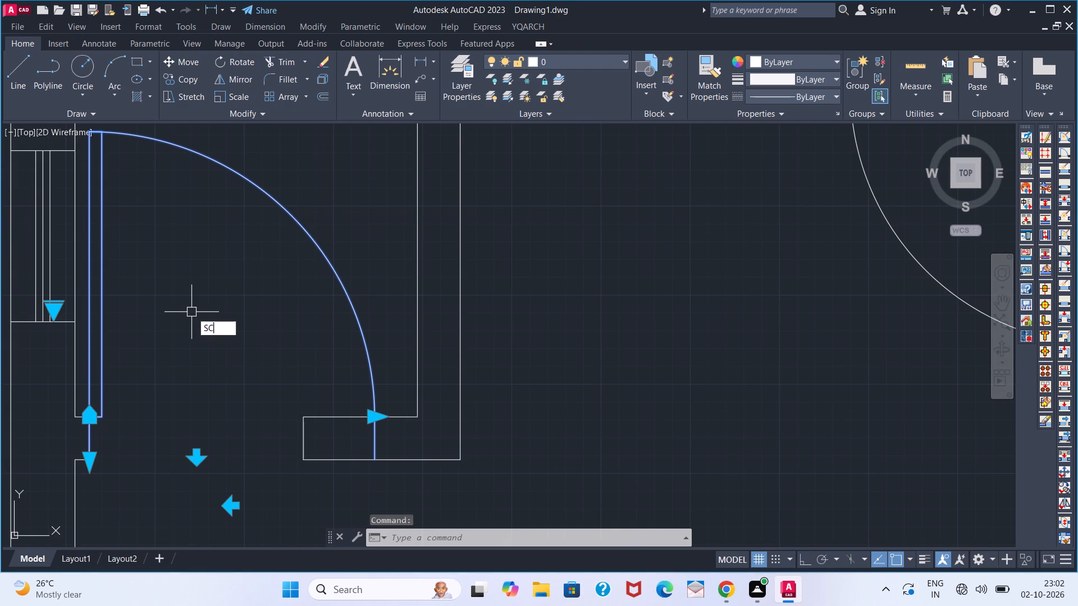
key(space)
click(95, 459)
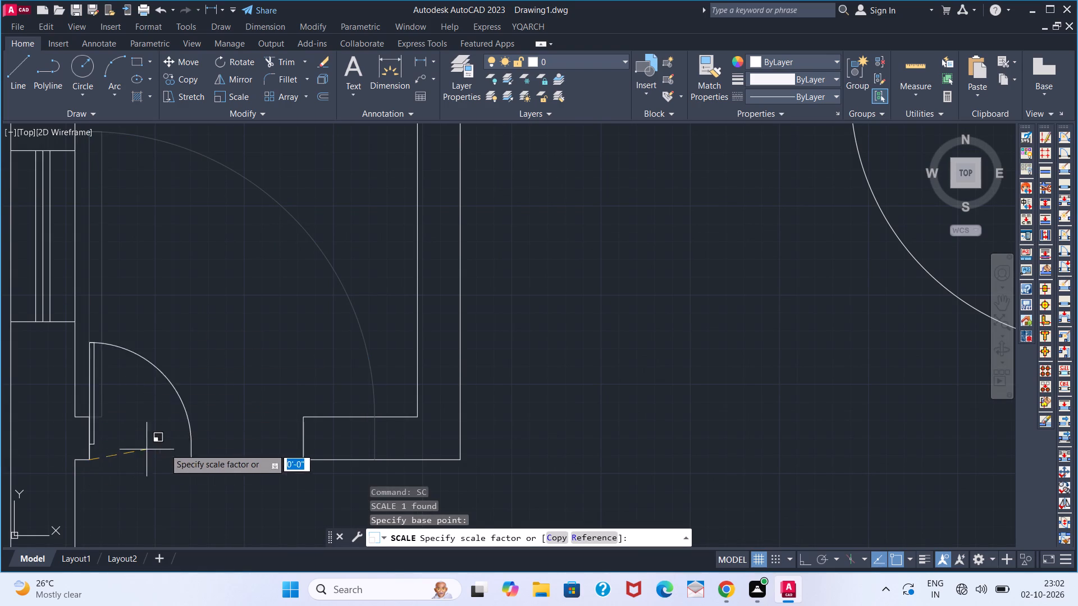
click(211, 443)
Flip the left bed room's small-room door horizontally so its leaf is on the corridor side of the opening.
scroll(226, 385, down, 3)
middle_drag(271, 235, 272, 313)
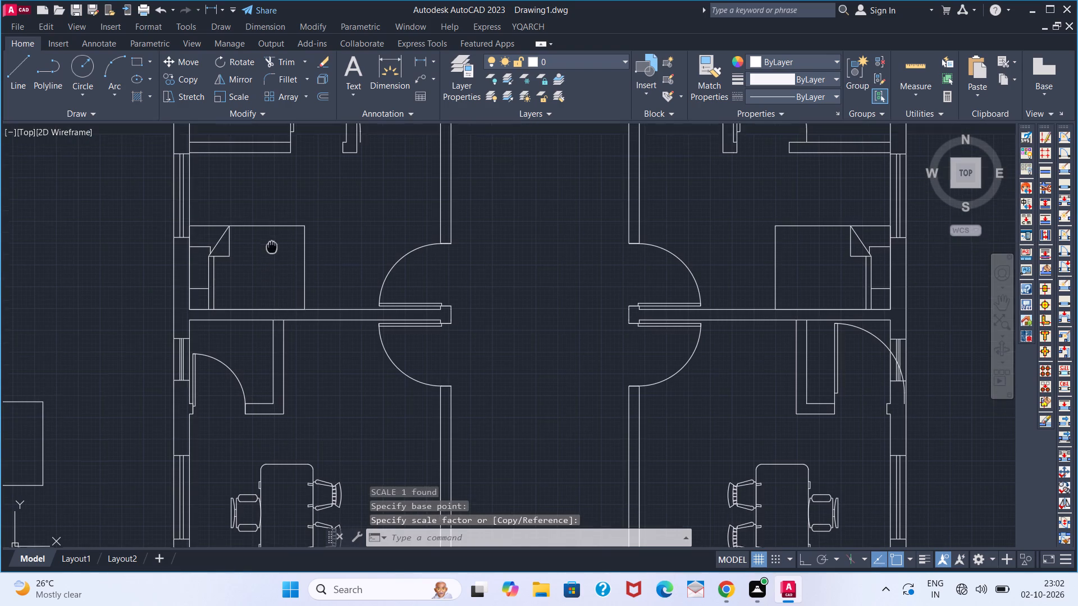
middle_drag(272, 313, 258, 393)
click(284, 240)
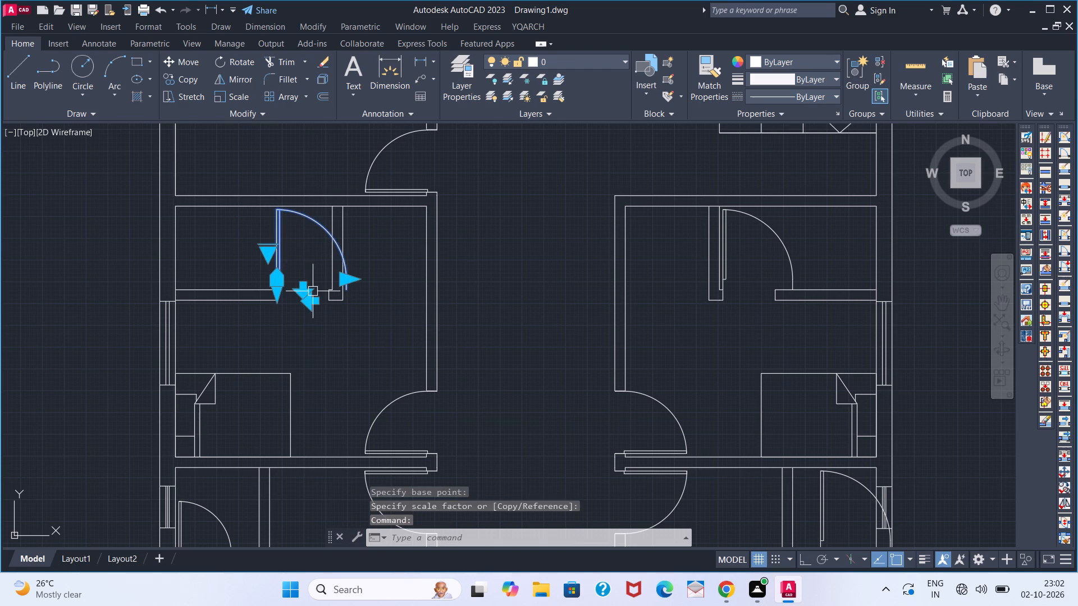
click(313, 295)
key(Escape)
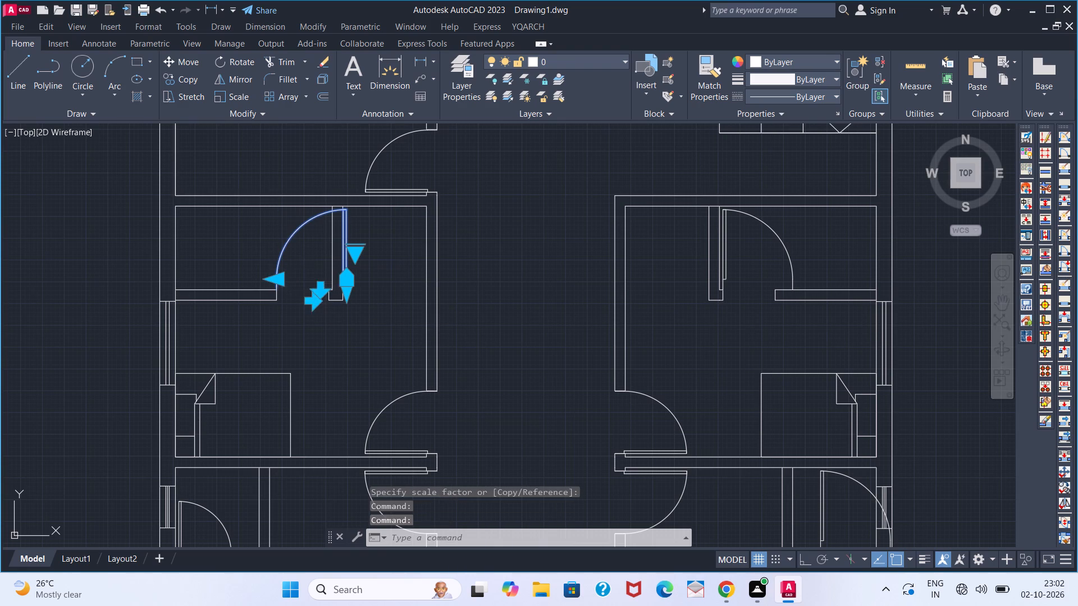
Move the flipped door by its leaf's lower end point onto the opening-side bottom corner of the vertical partition's end.
scroll(349, 295, up, 2)
click(345, 274)
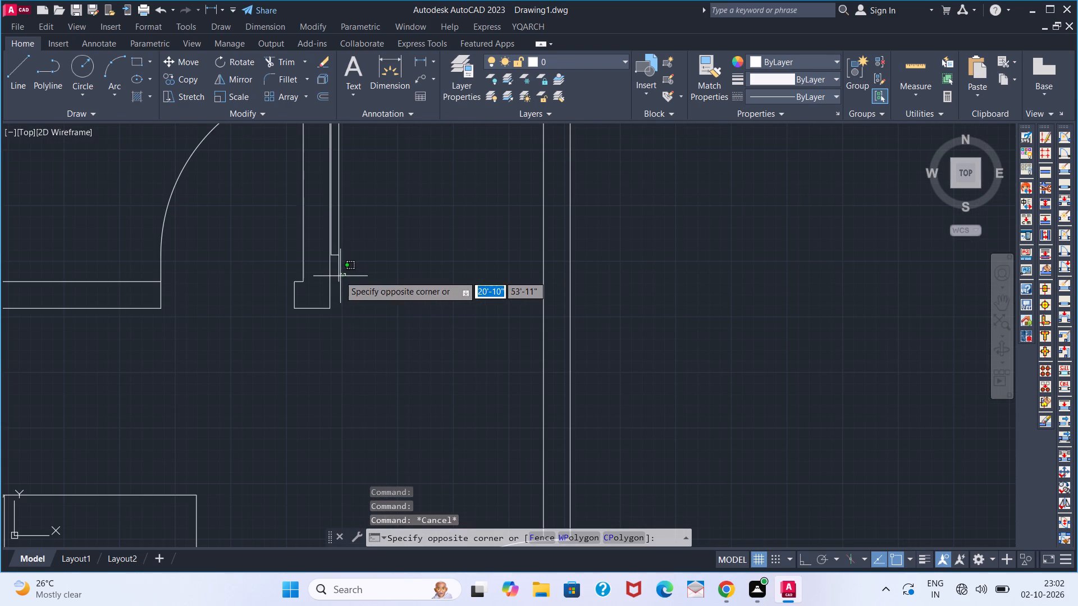
click(336, 274)
key(m)
key(Return)
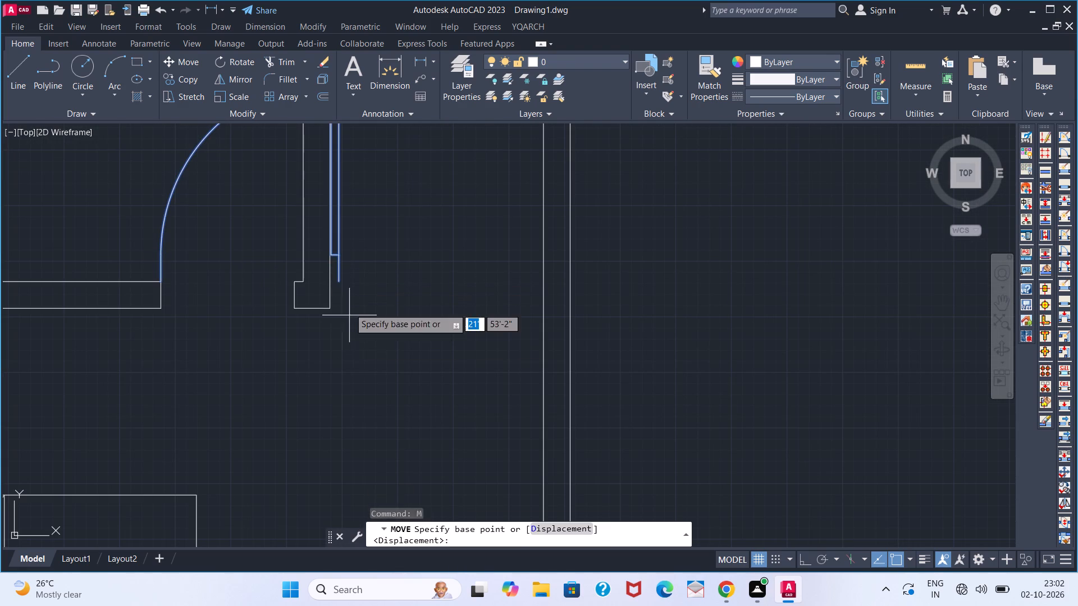
click(345, 288)
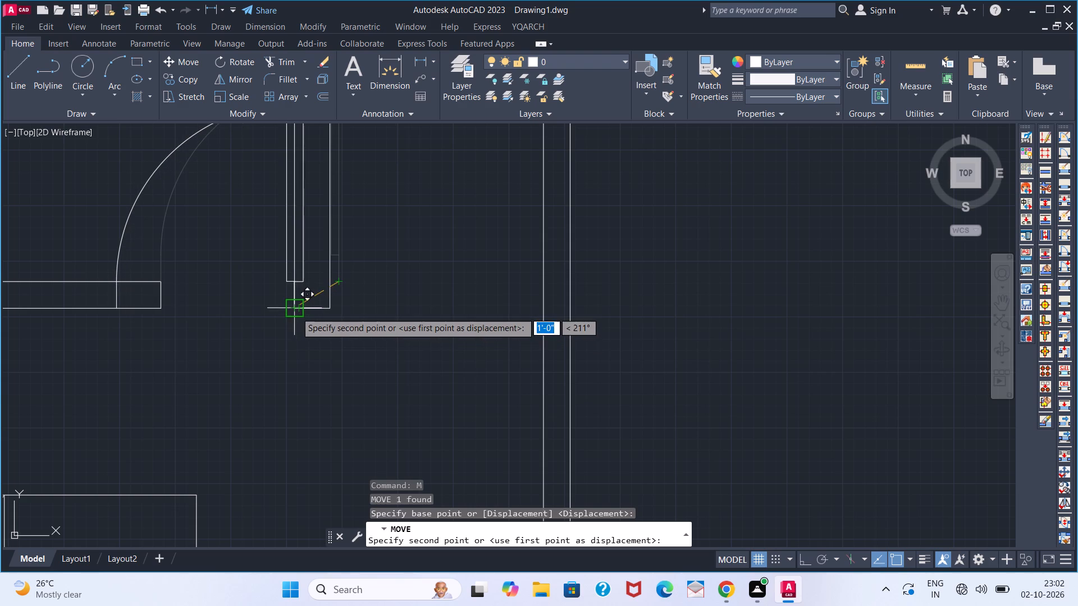
click(296, 312)
text(V)
key(space)
key(Escape)
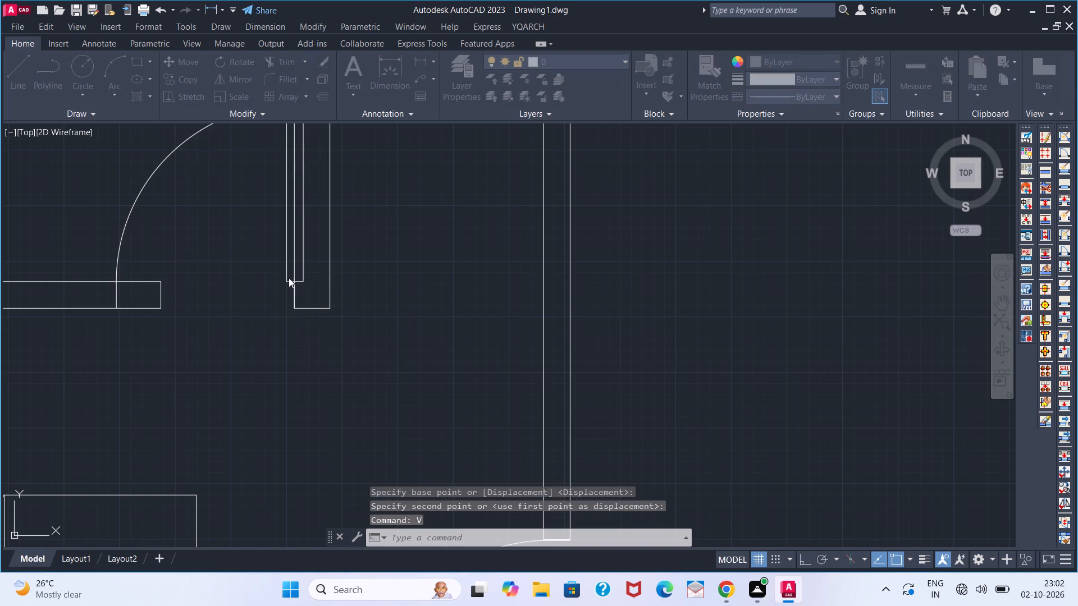
key(Escape)
key(Escape)
Scale down the left bed room's small-room door from the partition corner so its swing meets the opposite wall end.
click(285, 274)
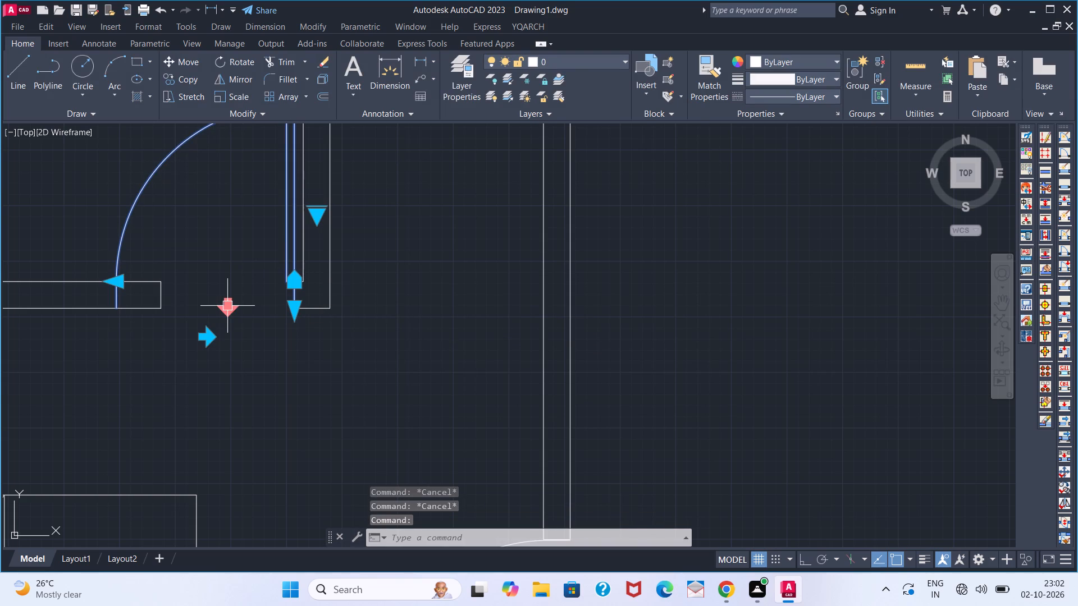
text(SC)
key(space)
click(287, 317)
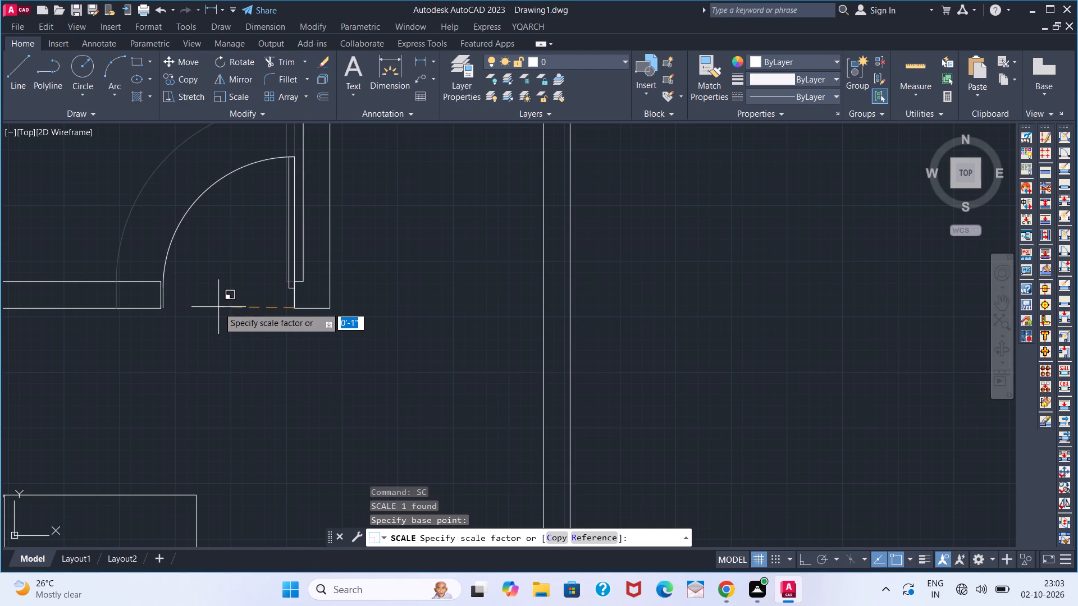
click(217, 306)
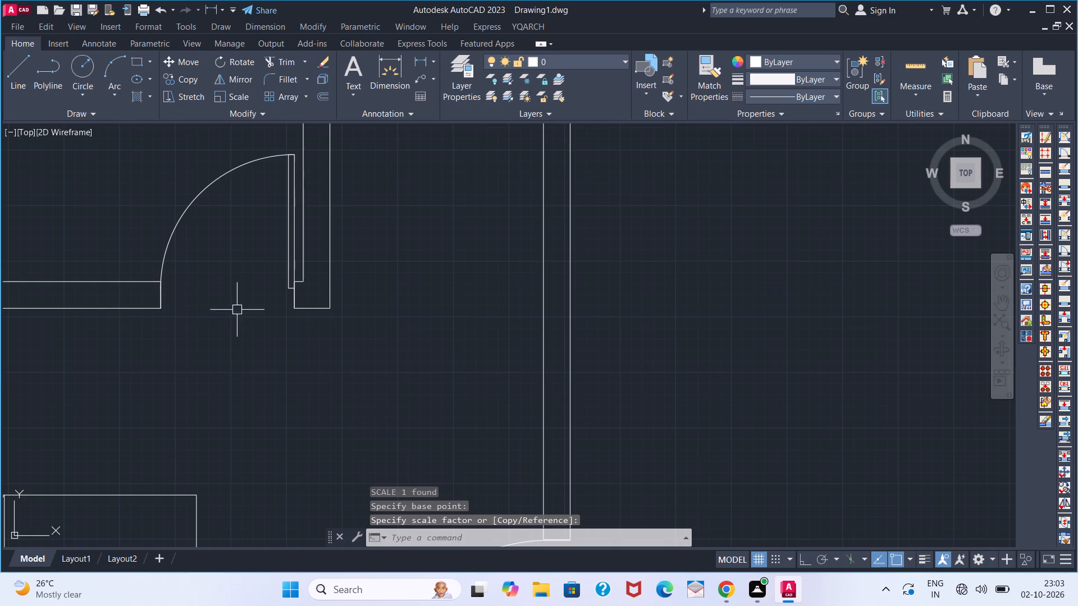
Move the right bed room's small-room door by its leaf's lower end onto the vertical partition's bottom corner at the opening.
scroll(260, 316, down, 2)
scroll(728, 275, up, 1)
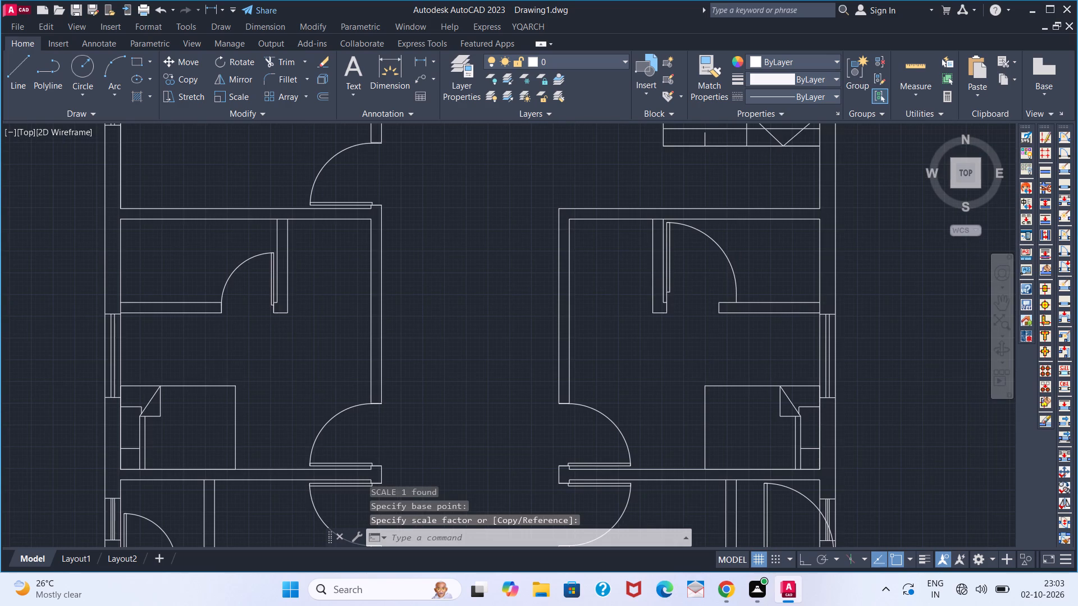
click(731, 273)
scroll(598, 317, up, 2)
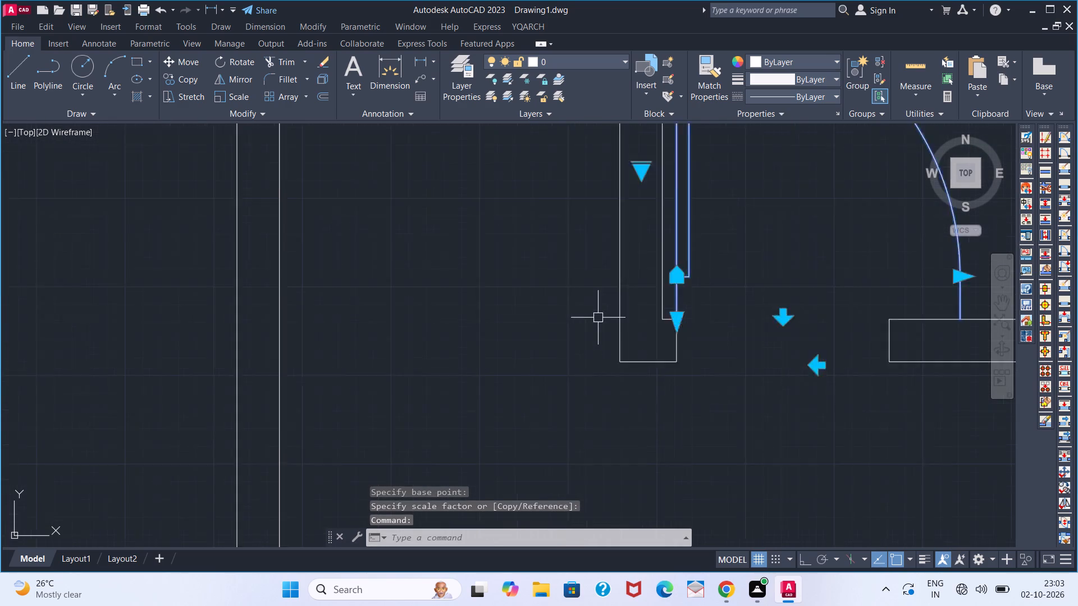
scroll(598, 318, up, 1)
key(m)
key(Return)
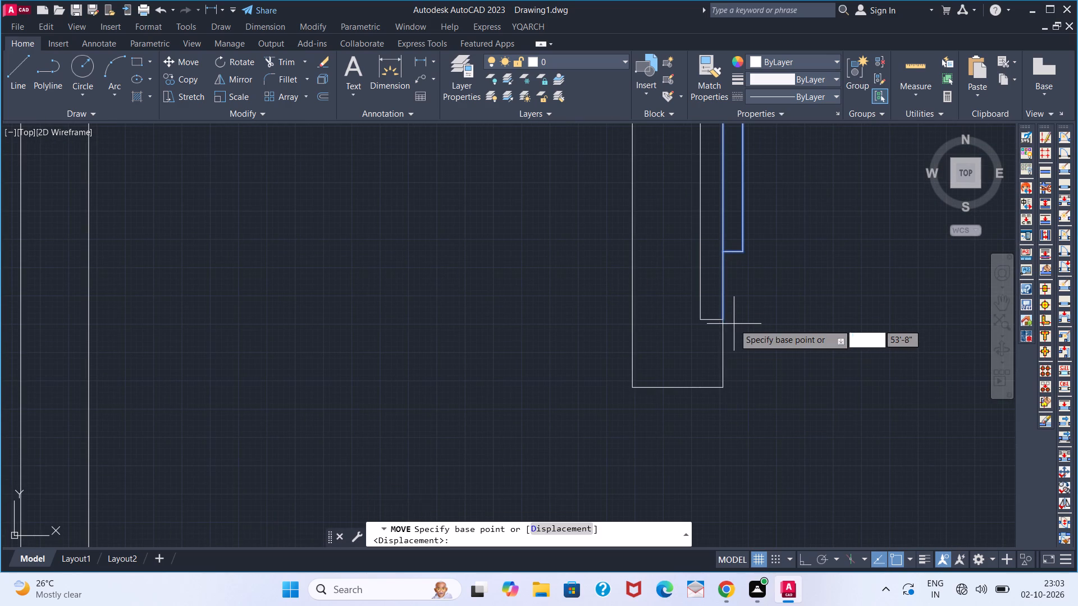
click(719, 321)
click(721, 389)
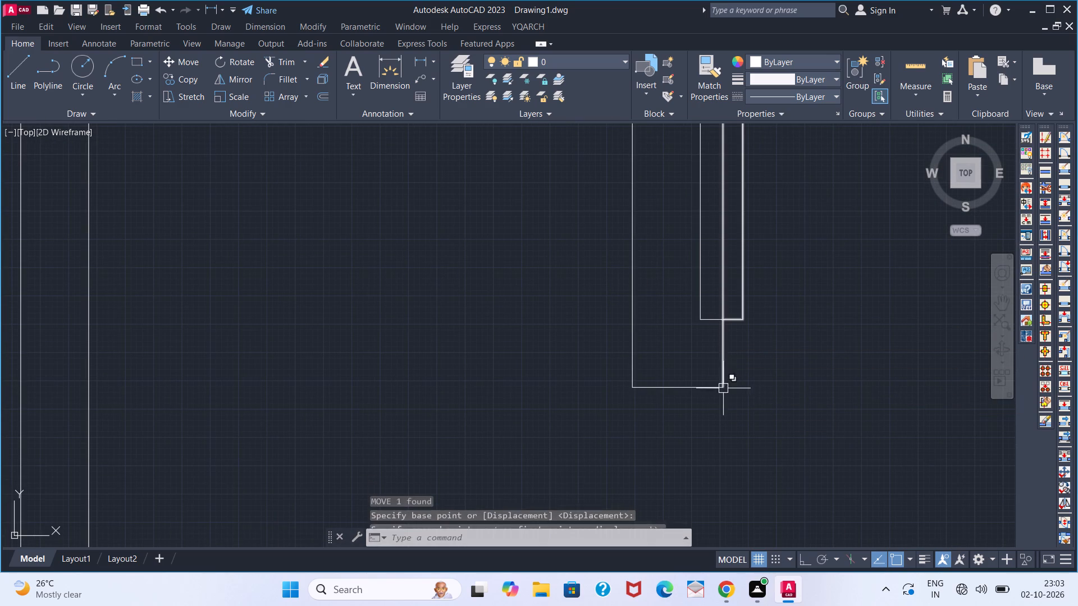
key(space)
click(743, 308)
key(Escape)
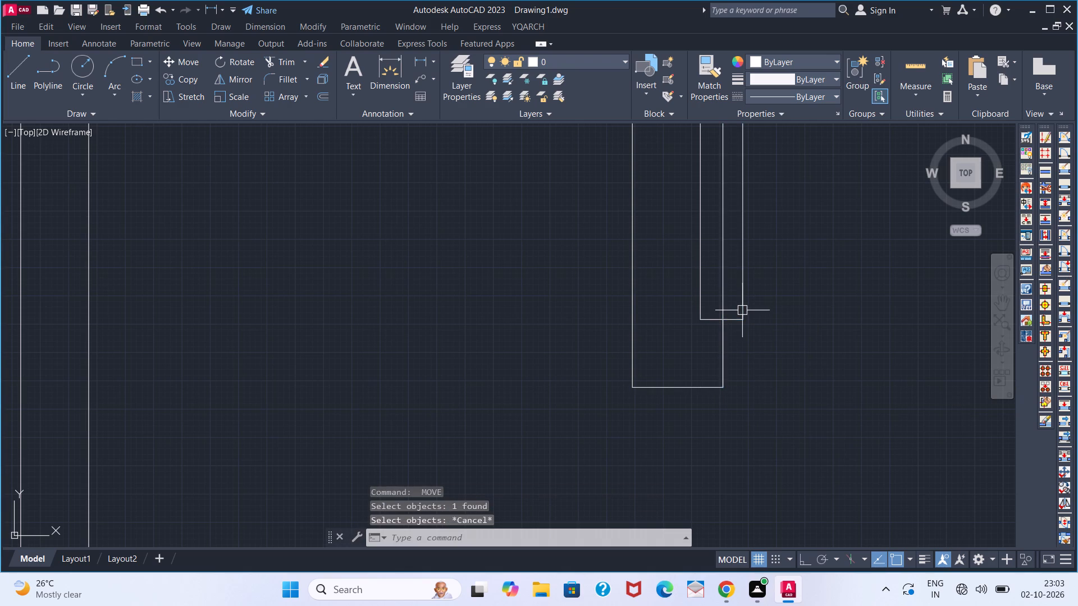
Scale down the right bed room's small-room door from the partition corner so its swing fits the opening.
click(742, 310)
text(SX)
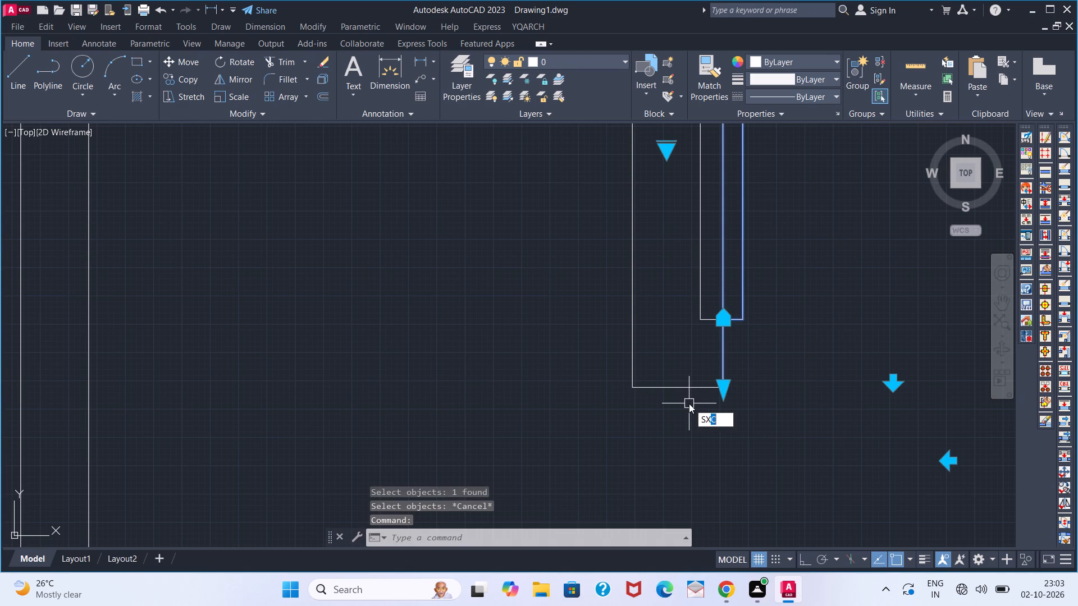
key(BackSpace)
key(BackSpace)
text(C)
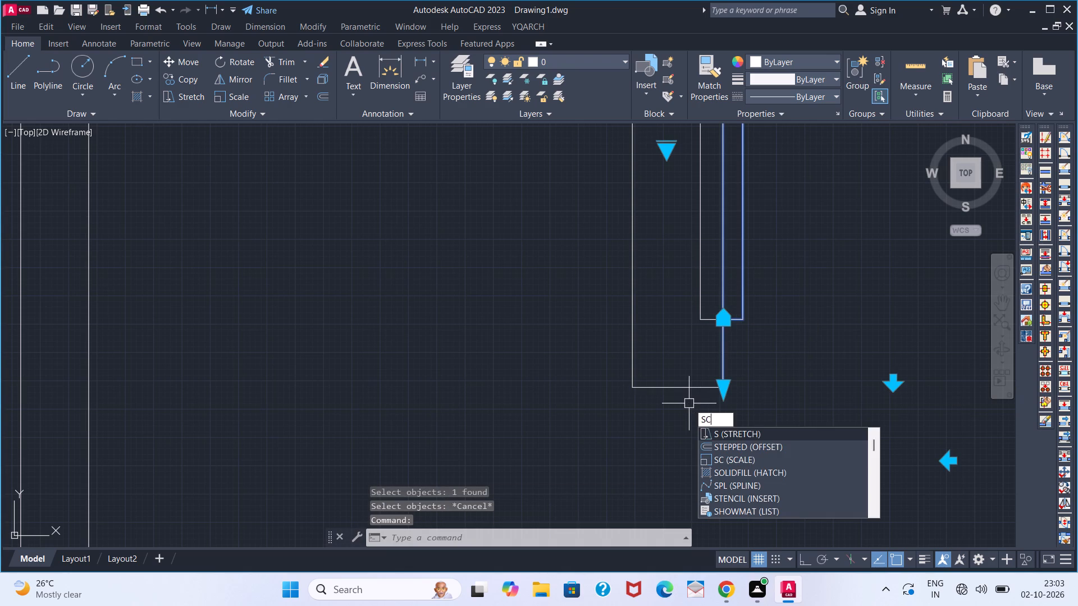
key(space)
click(728, 388)
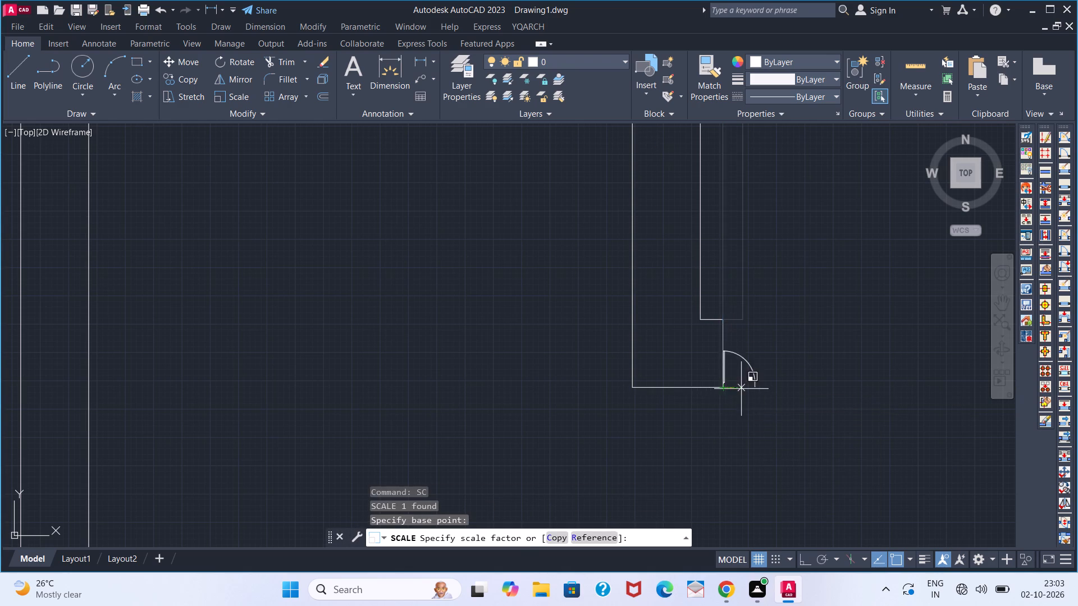
scroll(742, 389, down, 3)
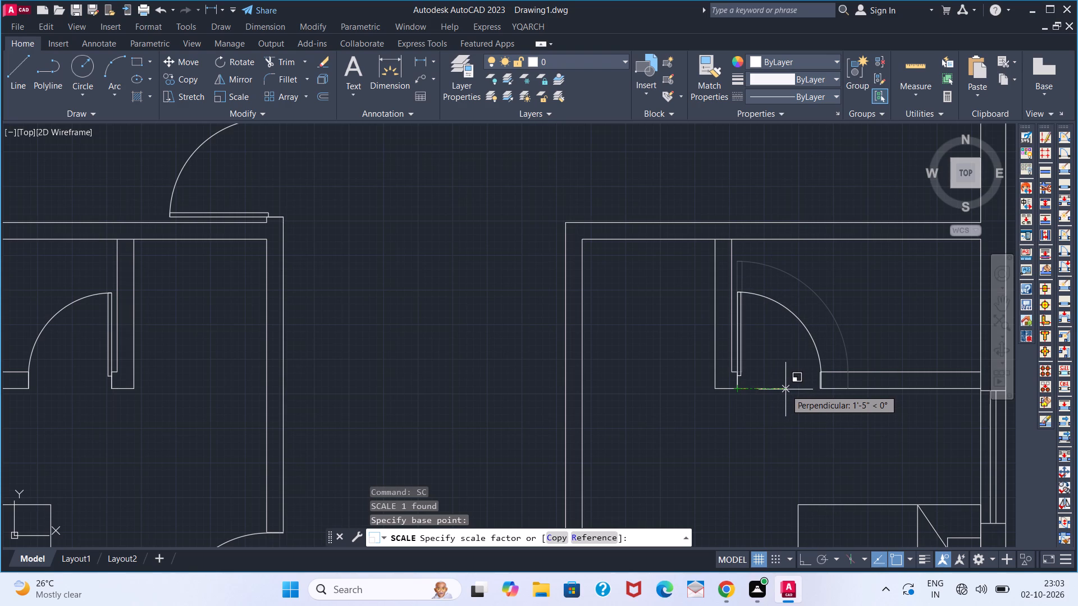
click(785, 390)
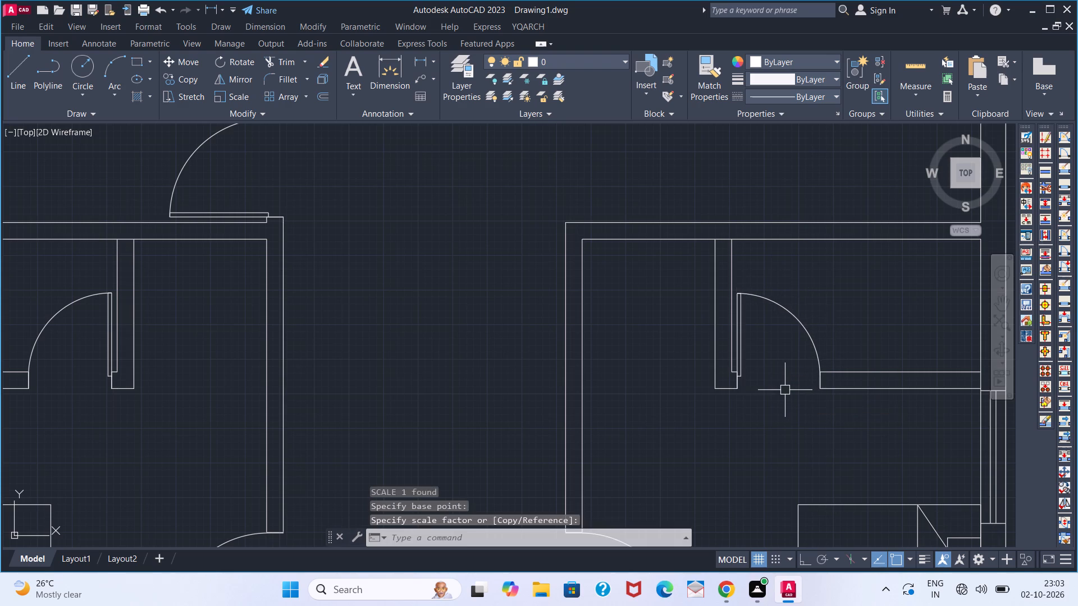
scroll(785, 390, down, 3)
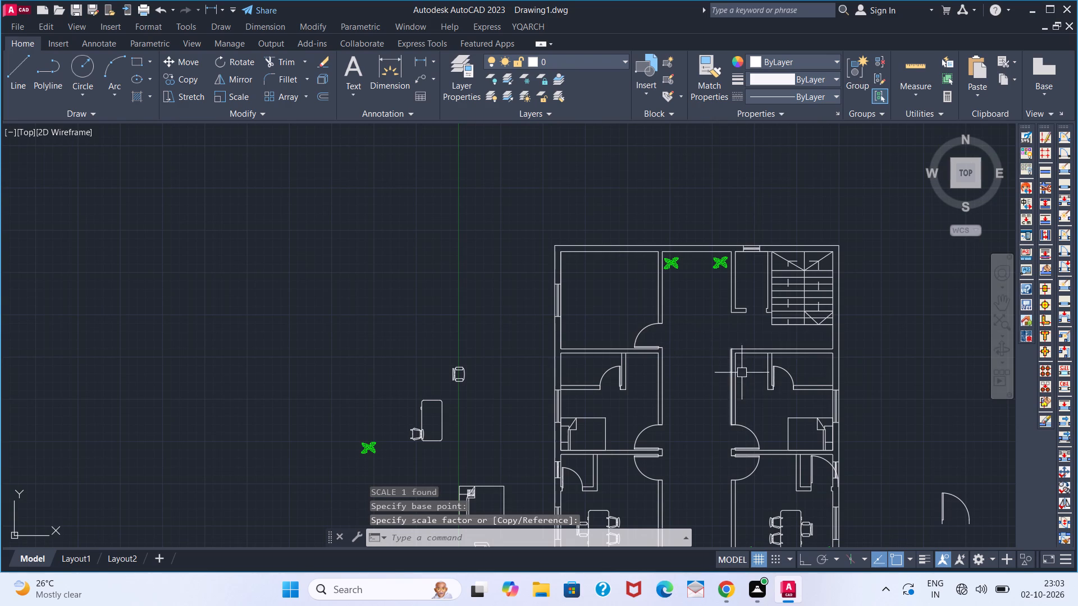
Examine the rooms across the plan for openings whose doors are missing or badly fitted.
middle_drag(757, 389, 704, 315)
scroll(734, 293, up, 2)
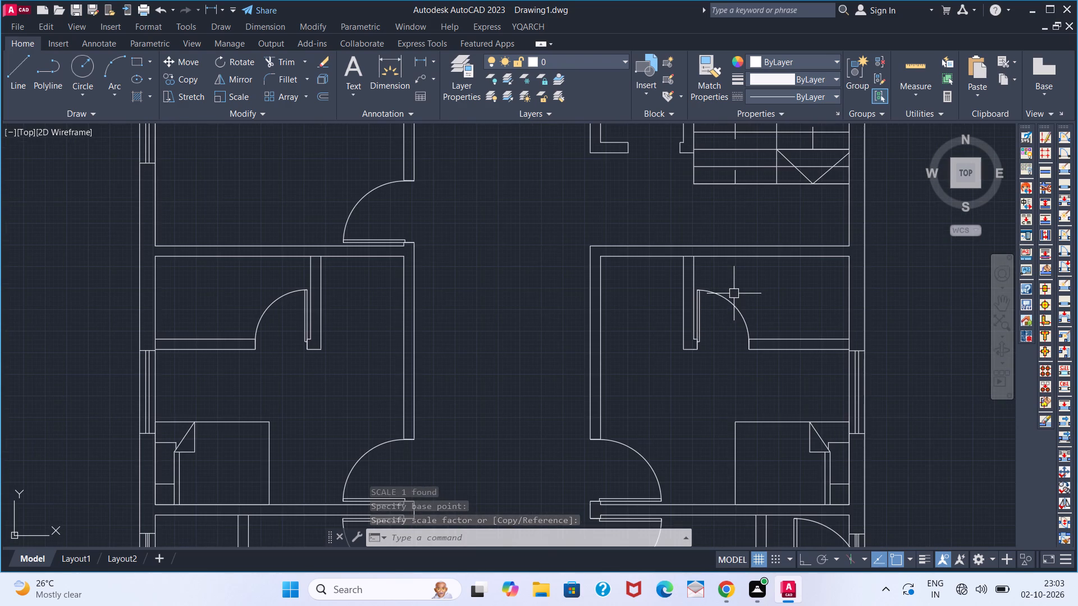
scroll(727, 302, down, 2)
middle_drag(675, 338, 663, 215)
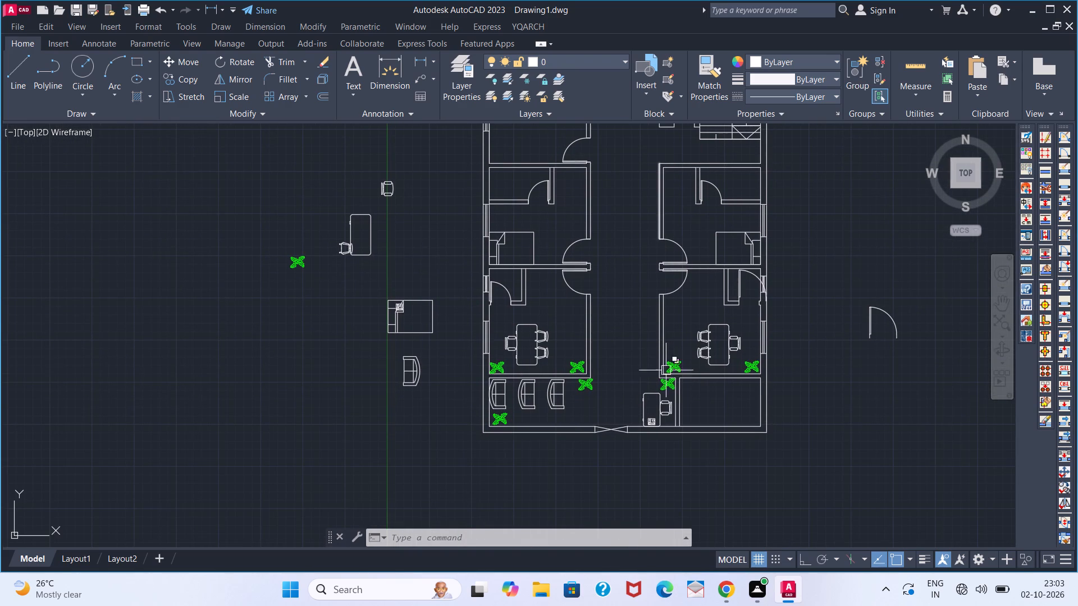
scroll(703, 420, up, 2)
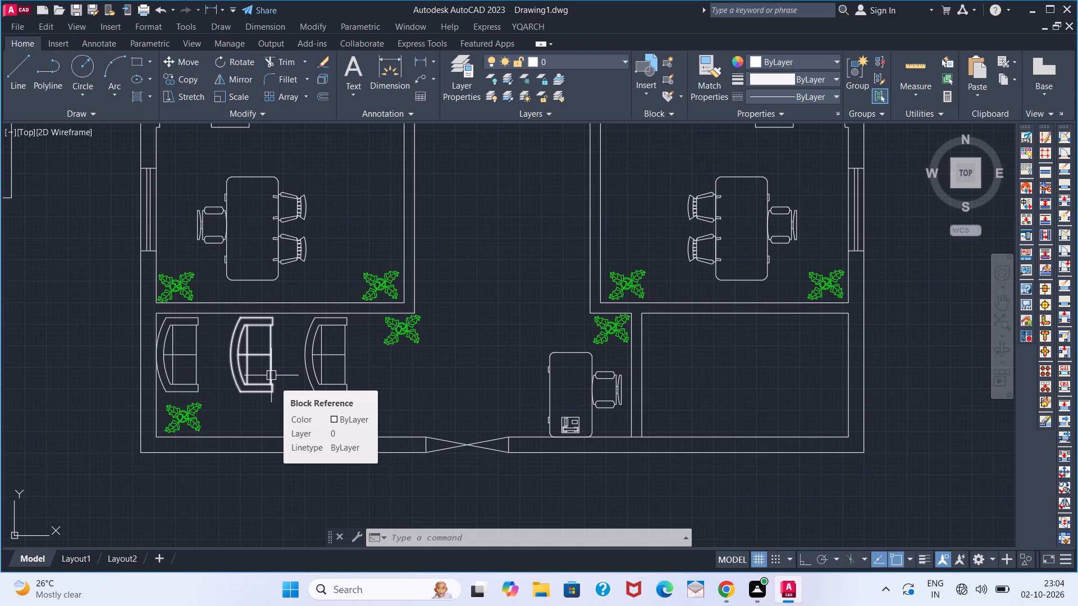
scroll(271, 375, down, 1)
middle_drag(353, 326, 358, 419)
scroll(509, 446, up, 1)
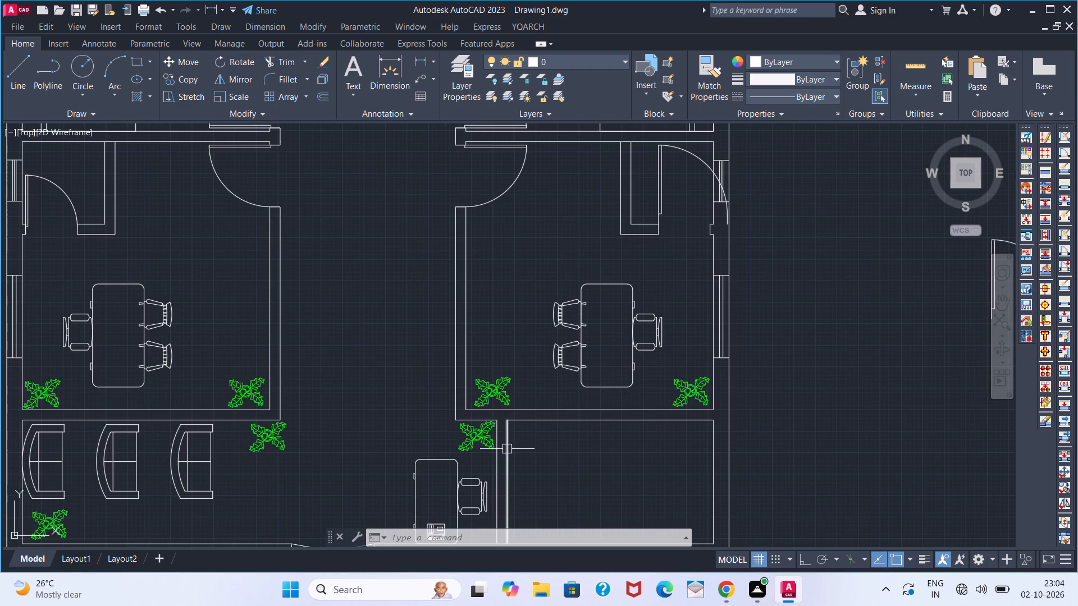
scroll(507, 449, down, 1)
middle_drag(592, 484, 497, 418)
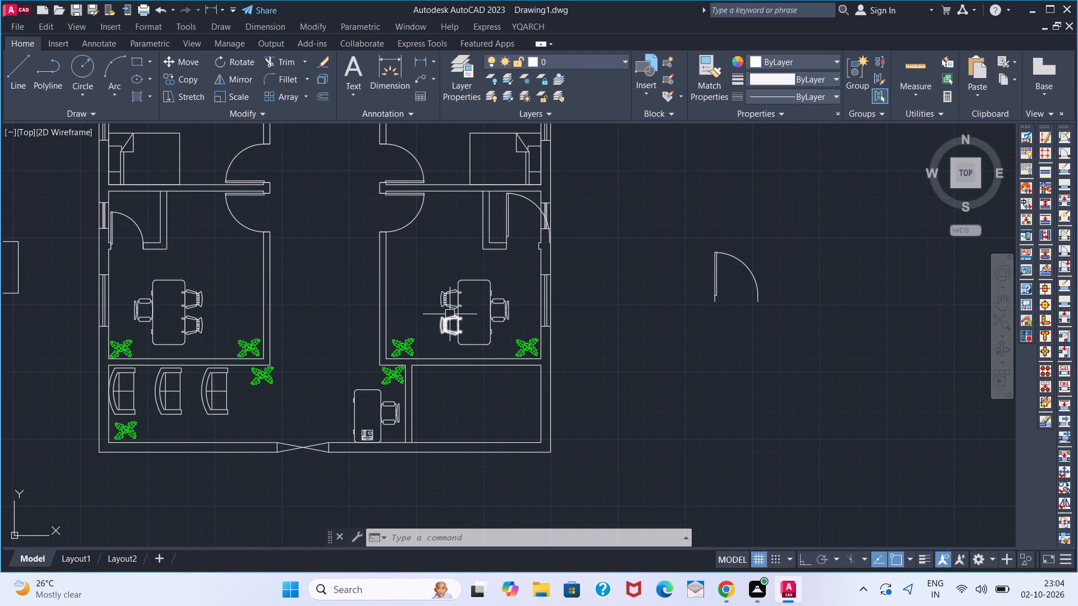
middle_drag(280, 301, 313, 419)
middle_drag(314, 420, 319, 447)
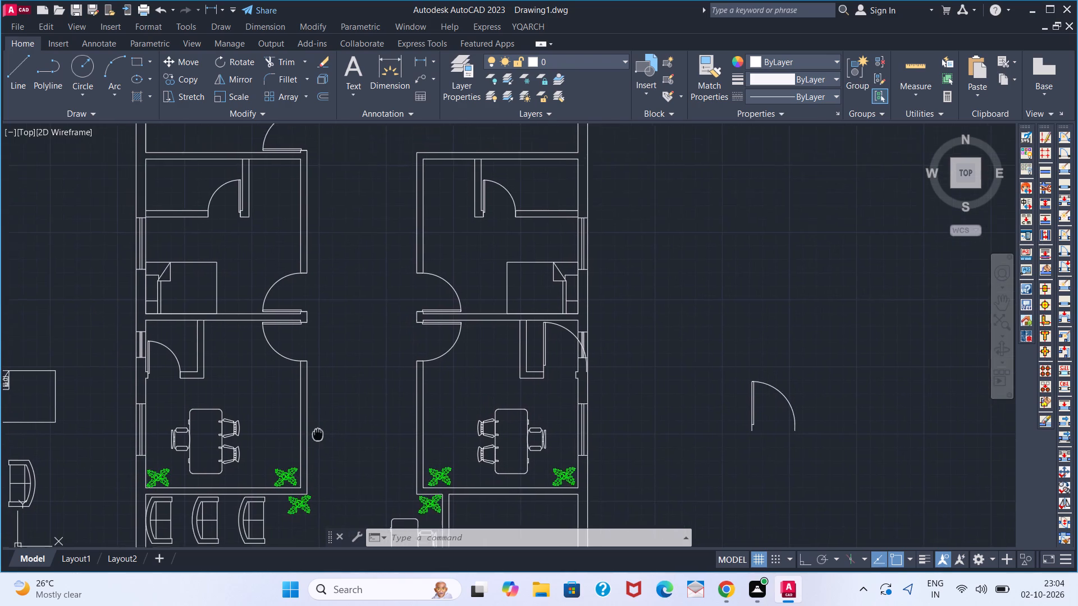
middle_drag(319, 447, 323, 501)
middle_drag(480, 296, 485, 361)
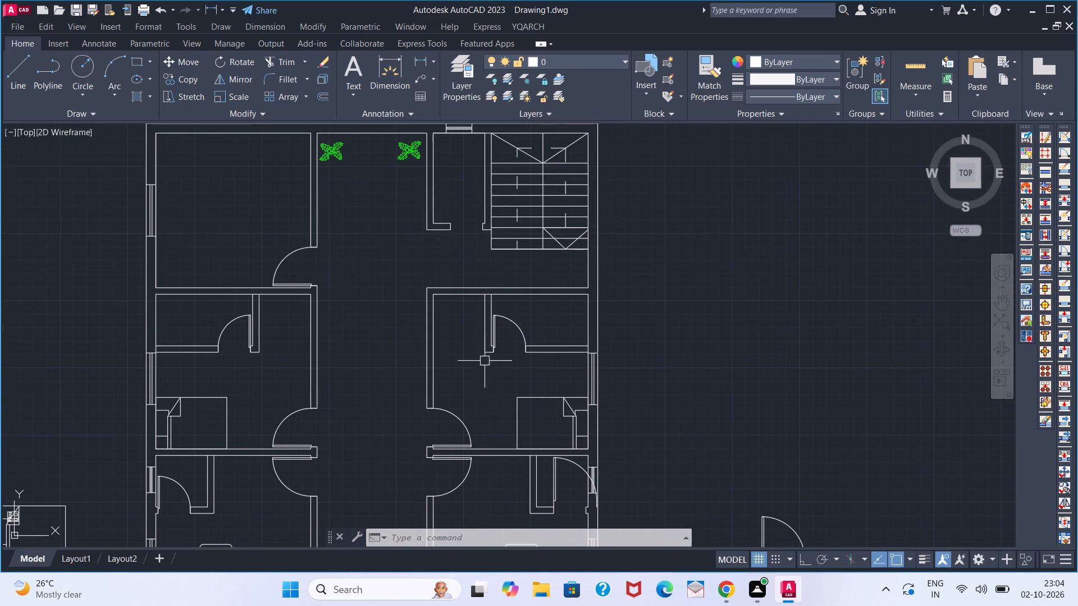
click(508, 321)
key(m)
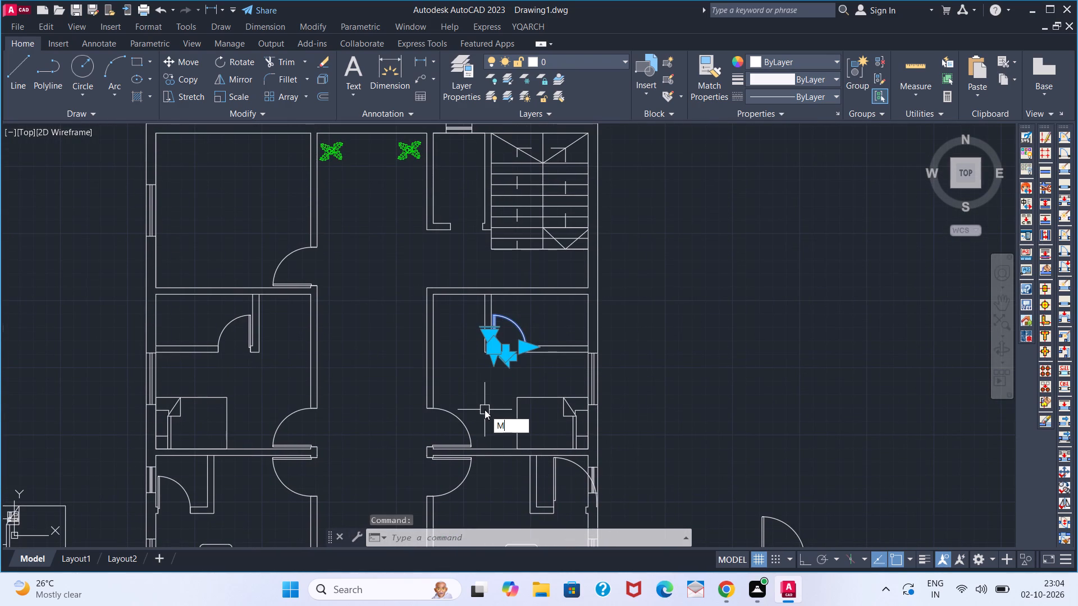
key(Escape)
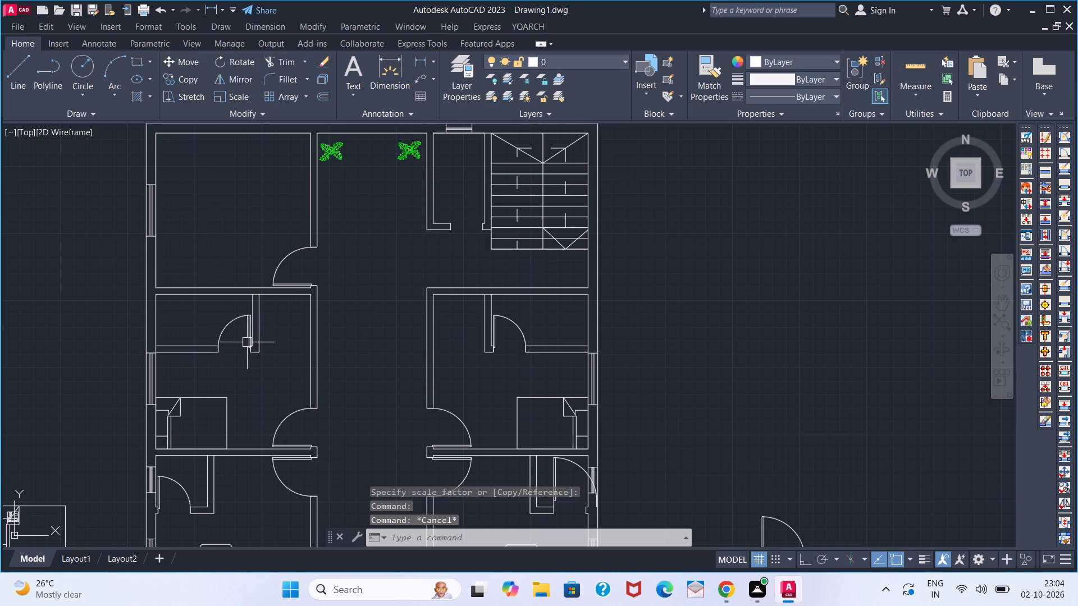
Copy the left bed room's small-room door by its leaf's lower end to the bottom corner of the stair-side jamb in the small room beside the staircase.
click(245, 336)
key(x)
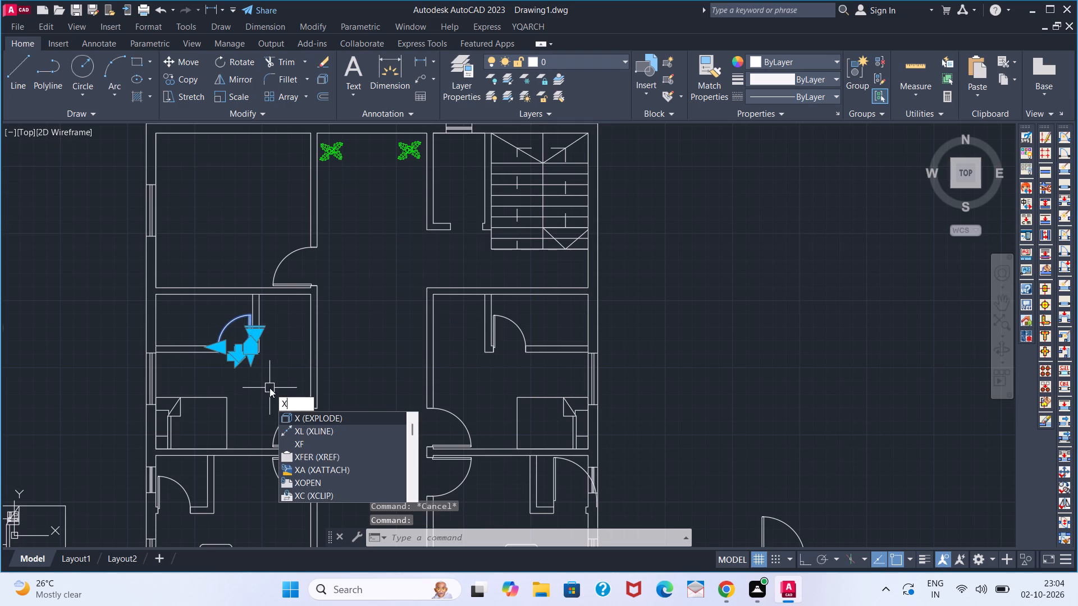
key(BackSpace)
text(CO)
key(Return)
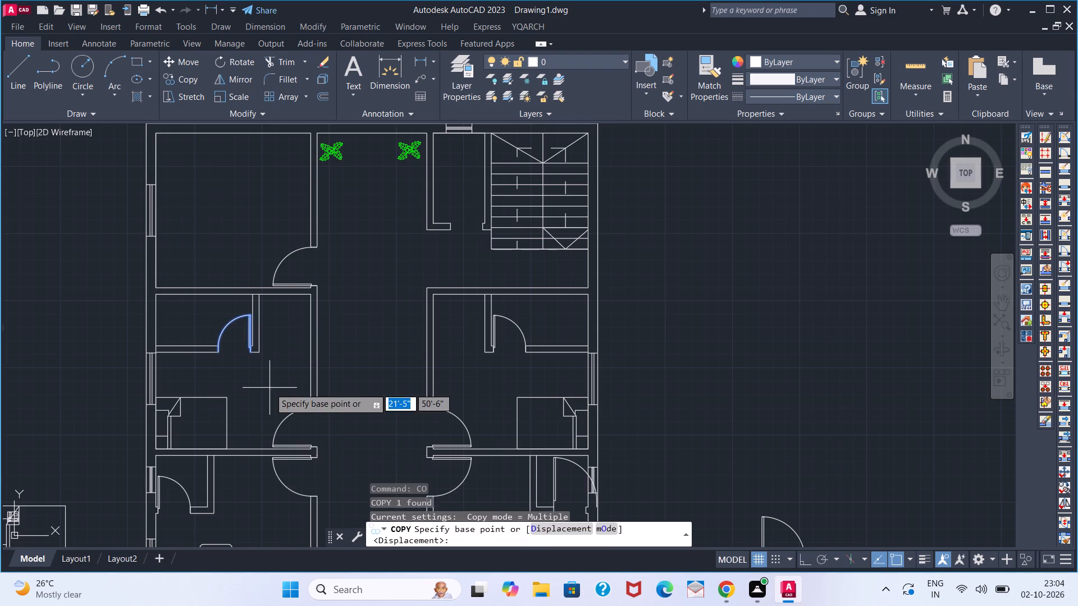
scroll(241, 362, up, 2)
click(258, 344)
scroll(445, 278, down, 2)
scroll(600, 186, up, 2)
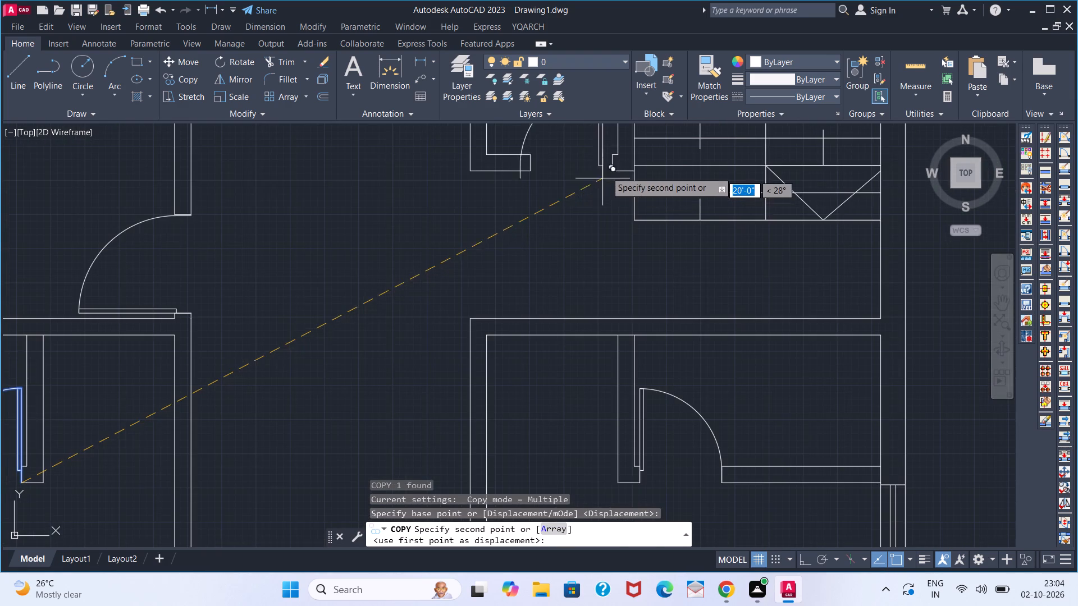
click(606, 172)
key(v)
key(space)
key(Escape)
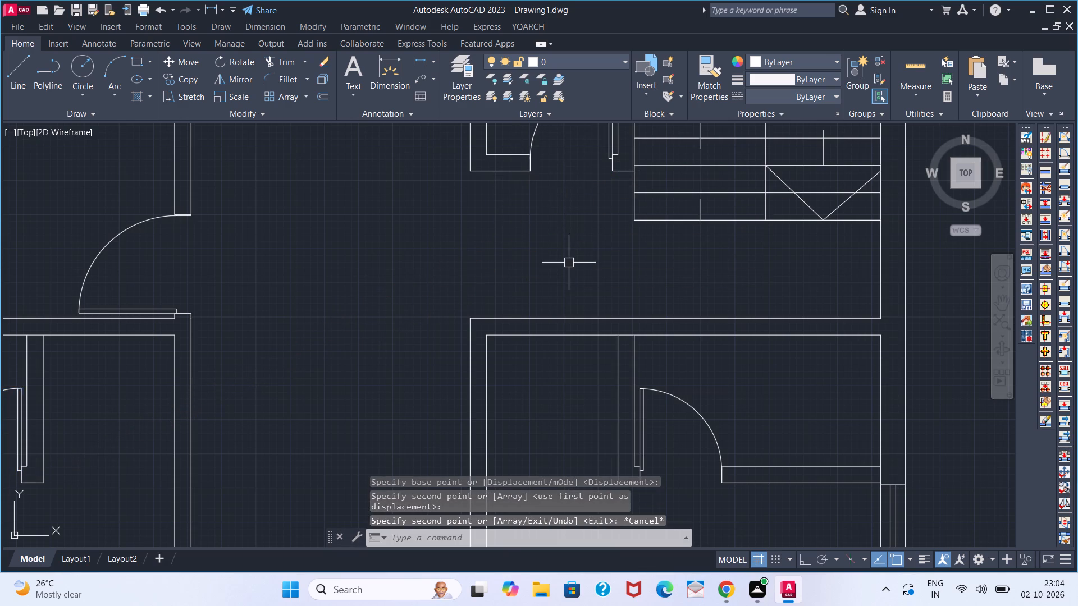
key(Escape)
Extend the partition line bounding the small room behind the reception desk to the outer face of the building's bottom wall.
scroll(569, 263, down, 4)
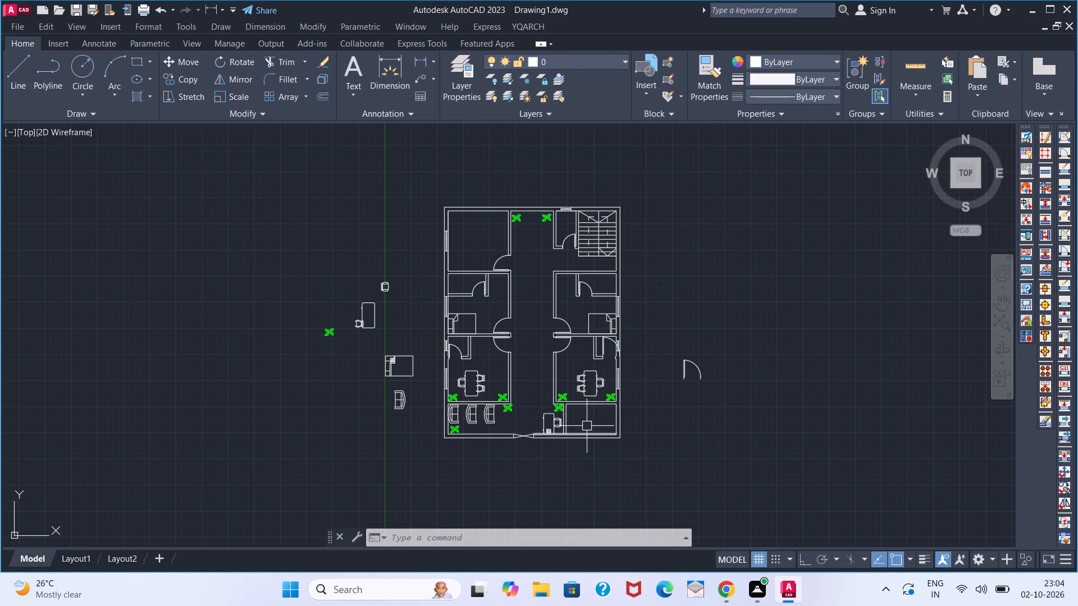
scroll(587, 426, up, 1)
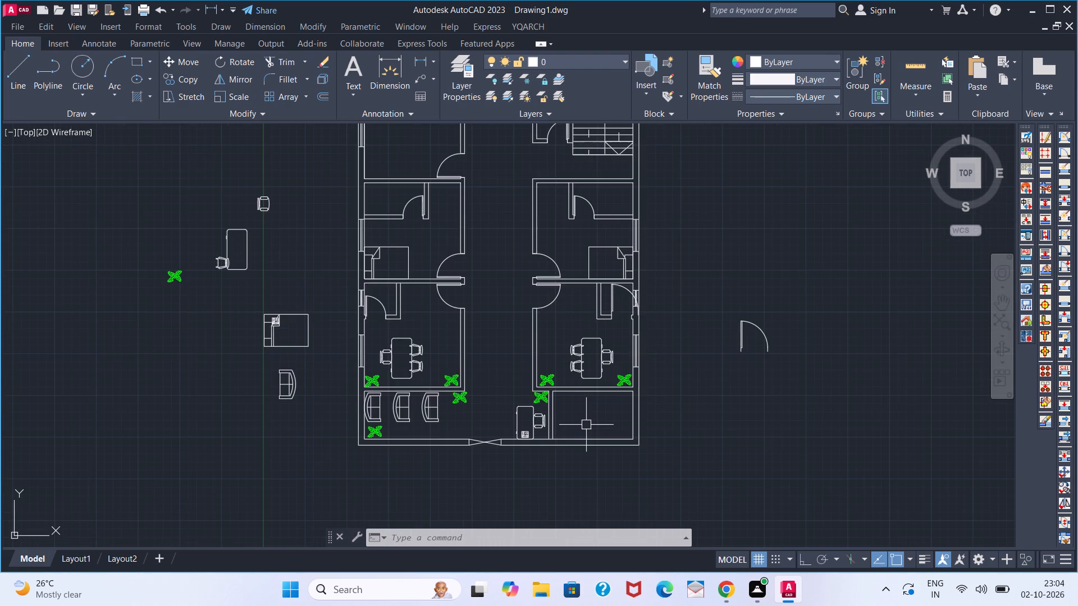
scroll(585, 425, up, 1)
text(EX)
key(space)
click(535, 429)
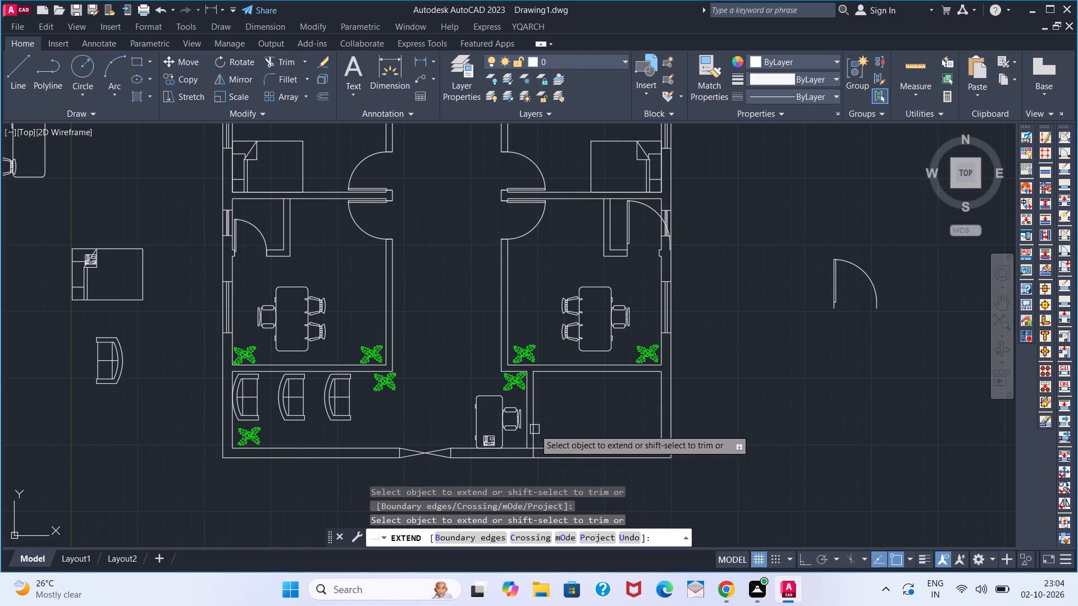
key(space)
Offset the extended partition line 2'8" into the small room behind the reception desk.
key(o)
key(Return)
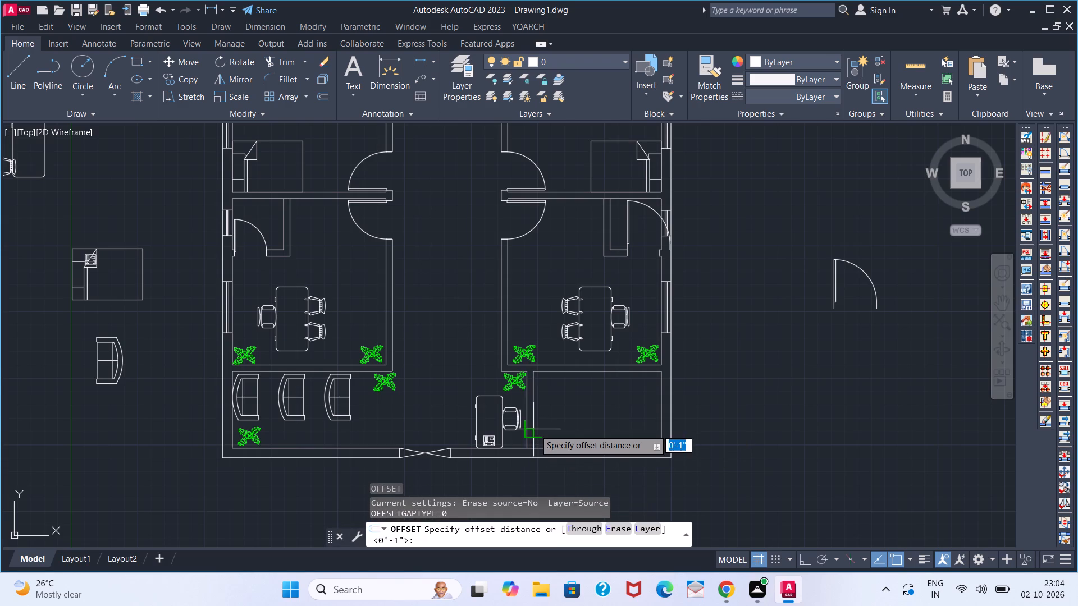
text(2')
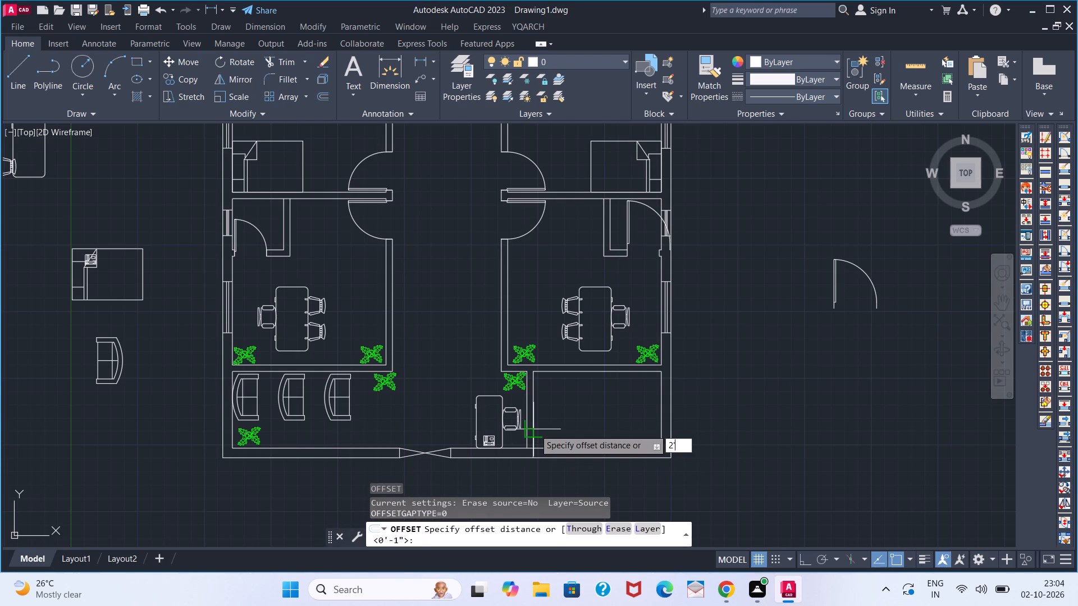
key(8)
key(Return)
click(535, 429)
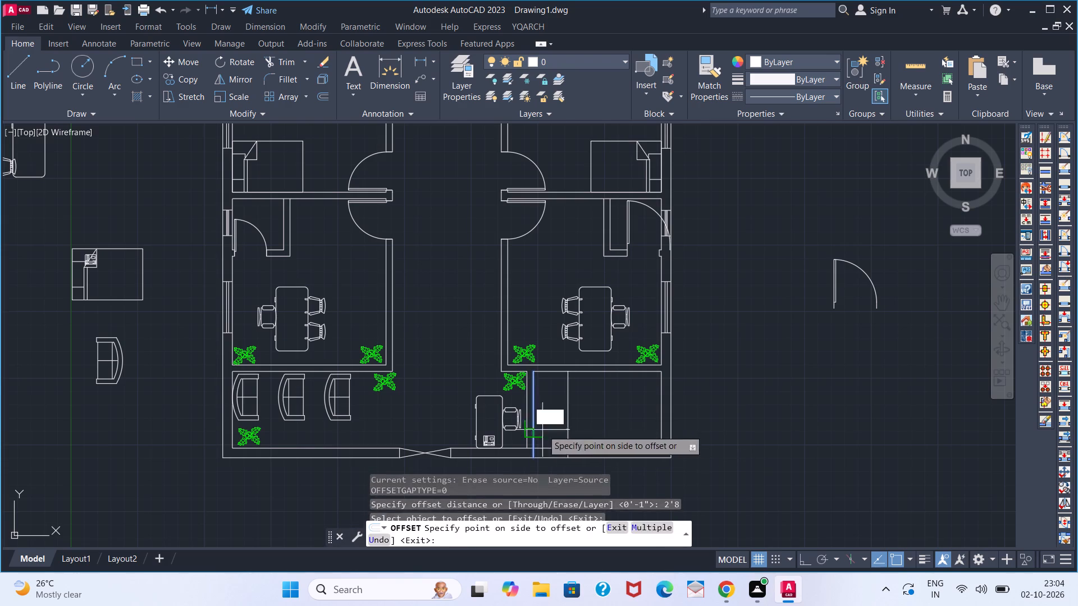
click(585, 430)
key(space)
Trim both bottom wall lines between the offset lines, the offset line's excess inside the room and the short wall segment across the partition.
text(TR)
key(space)
click(559, 447)
click(557, 456)
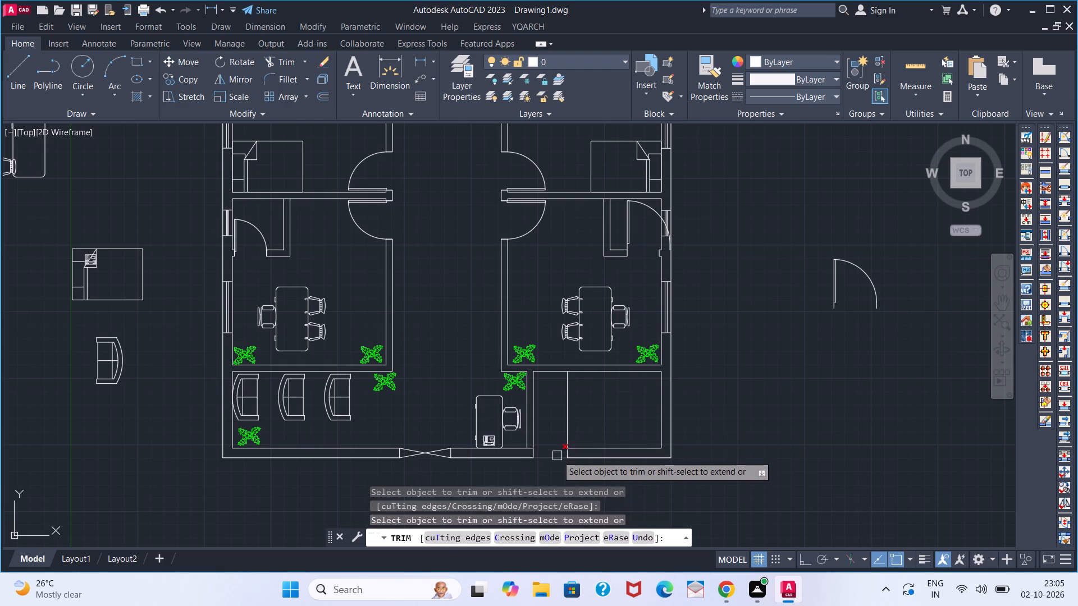
click(565, 425)
key(space)
scroll(537, 443, up, 3)
key(space)
click(500, 466)
key(space)
scroll(587, 420, down, 2)
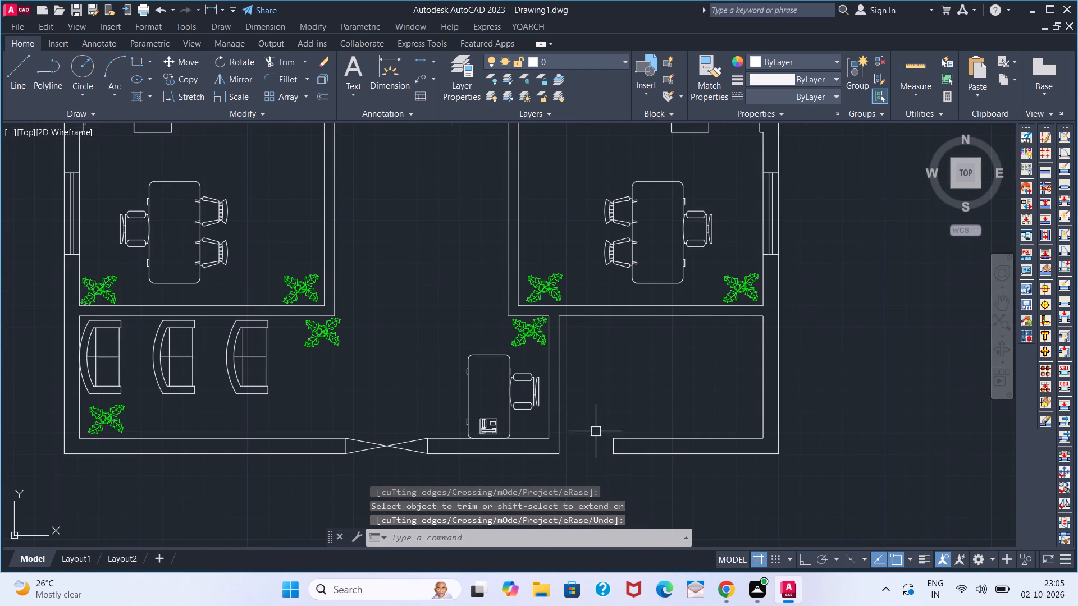
Draw a jamb from the partition's outer bottom corner, 2" into the opening, 9" up and back to the partition, with Ortho on.
key(l)
key(Return)
scroll(565, 442, up, 2)
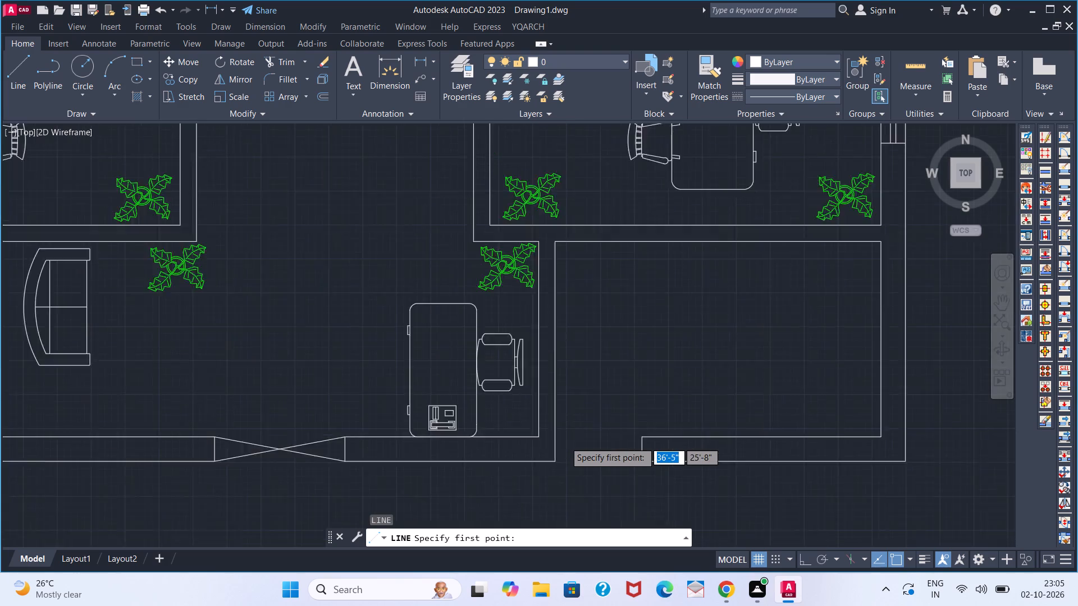
click(546, 475)
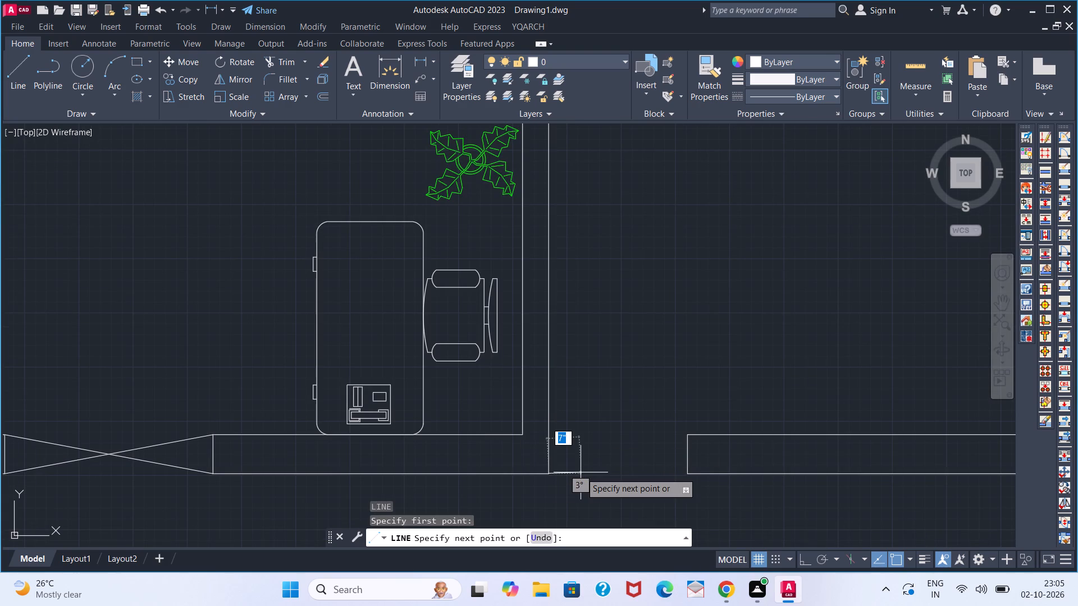
click(800, 558)
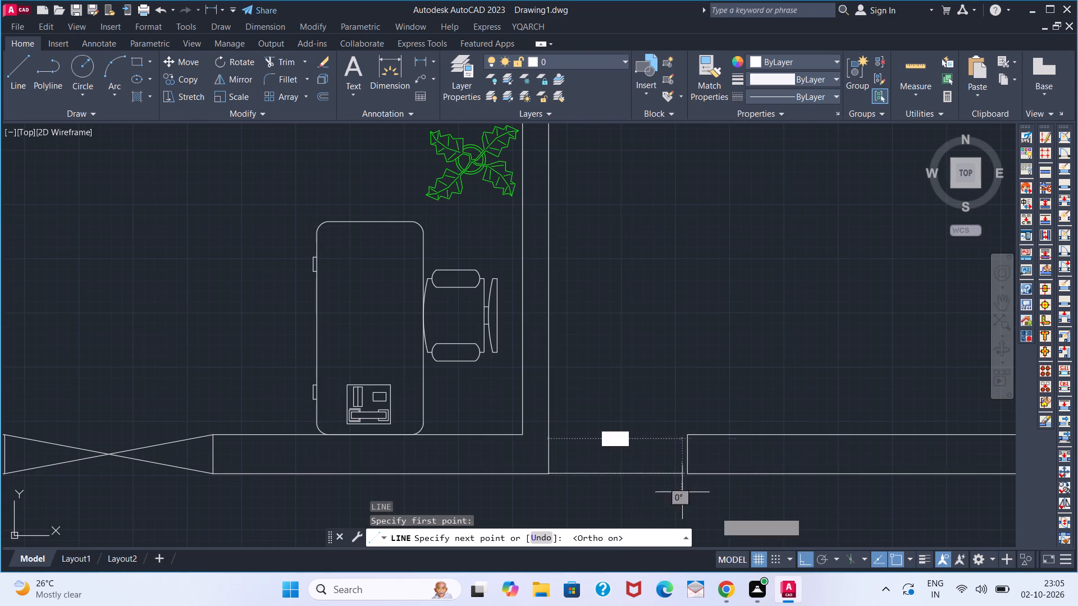
key(2)
key(Return)
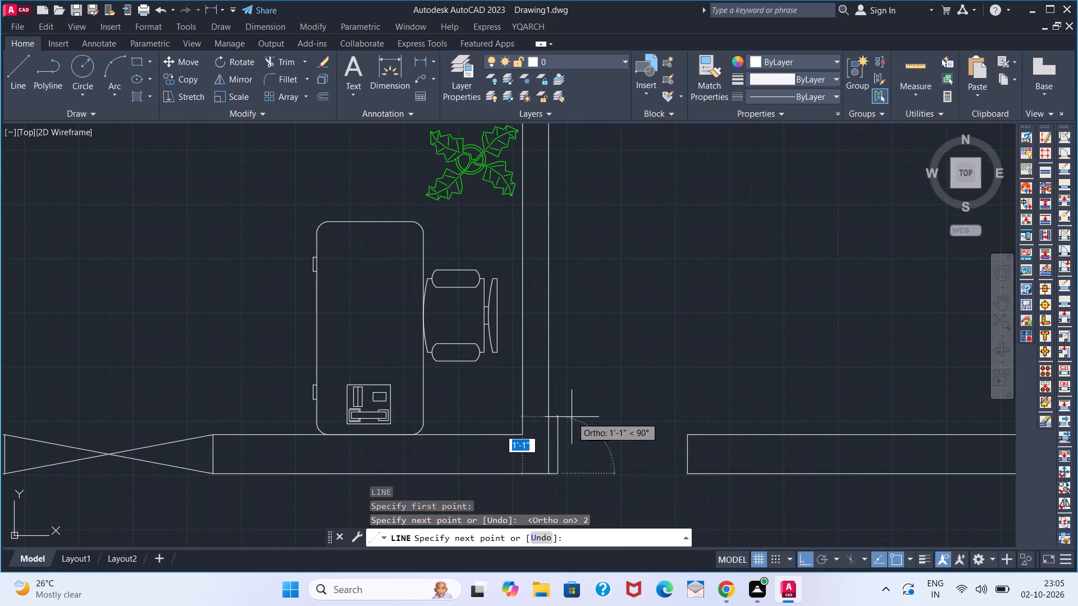
key(9)
key(Return)
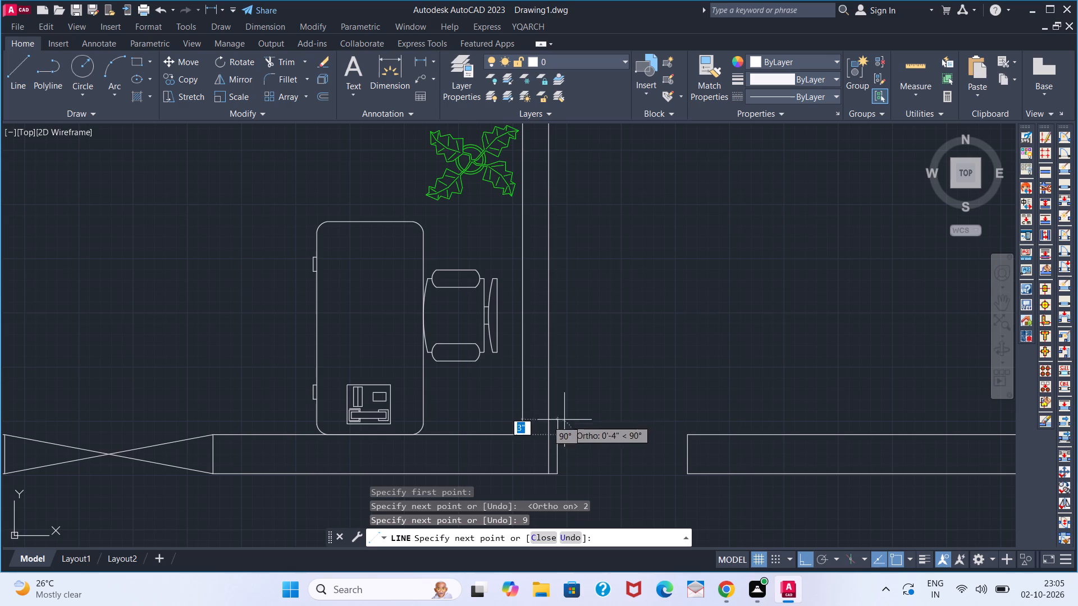
click(546, 429)
key(space)
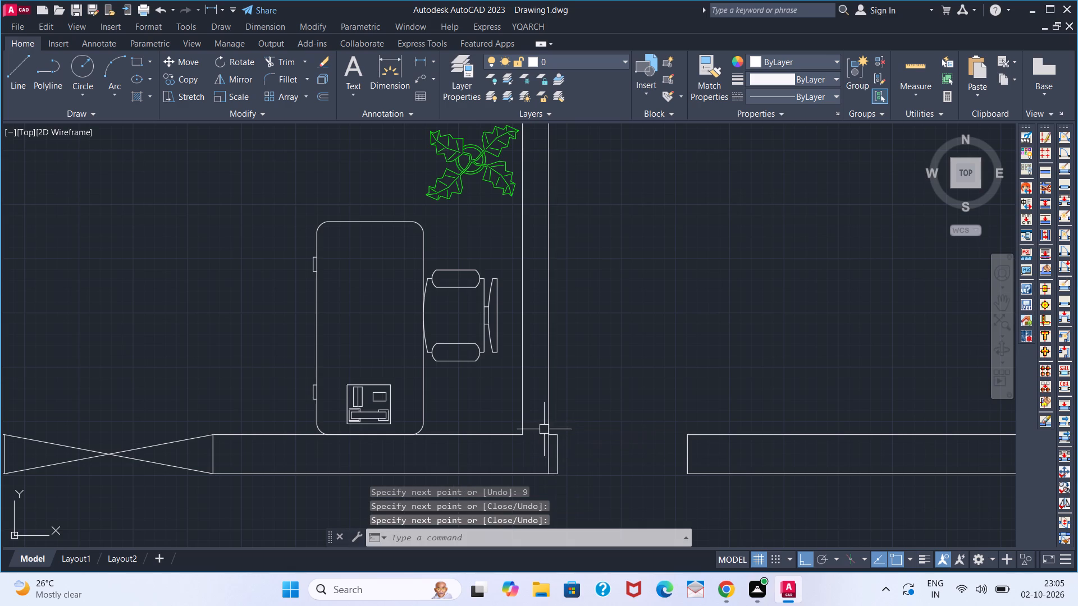
Trim the partition line that crosses the bottom wall behind the new jamb.
text(TR)
key(space)
click(547, 455)
key(space)
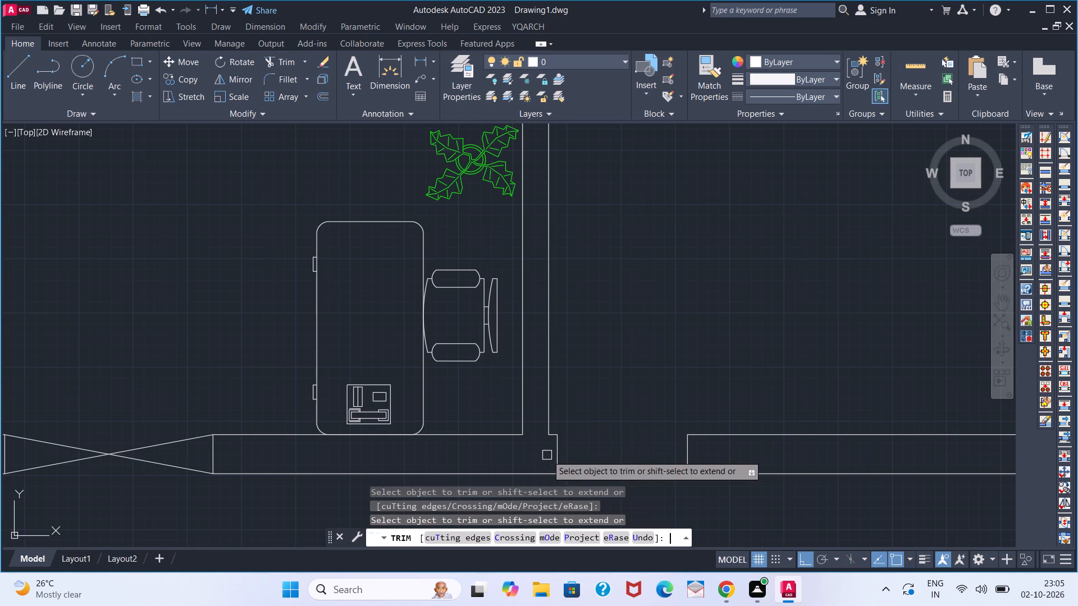
Flip the right desk room's small-room door horizontally so its leaf sits on the outer-wall side.
scroll(604, 408, down, 3)
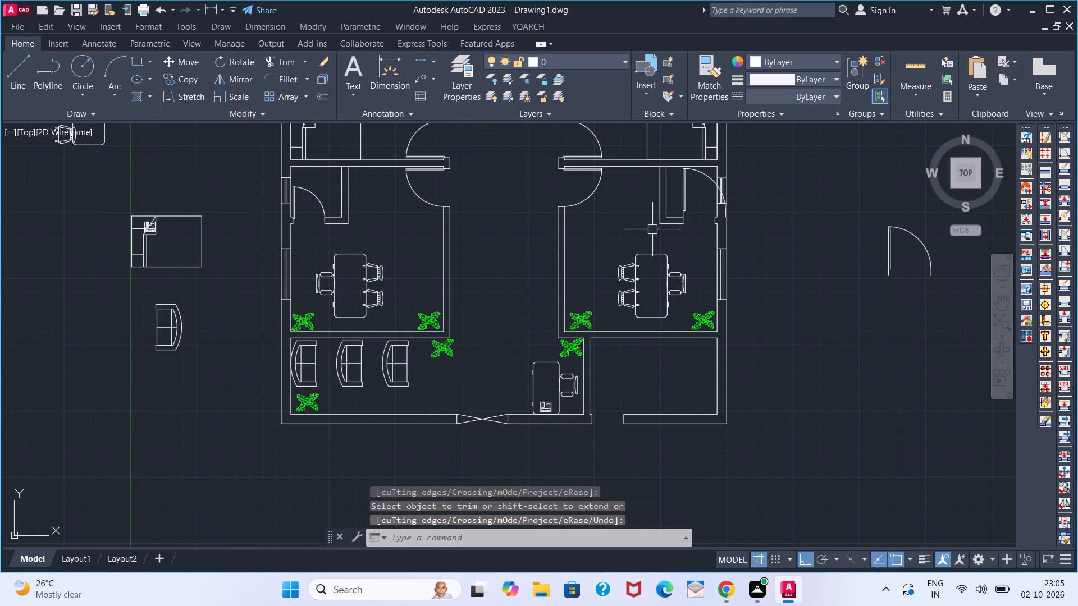
middle_drag(651, 226, 595, 297)
click(631, 270)
scroll(622, 285, up, 3)
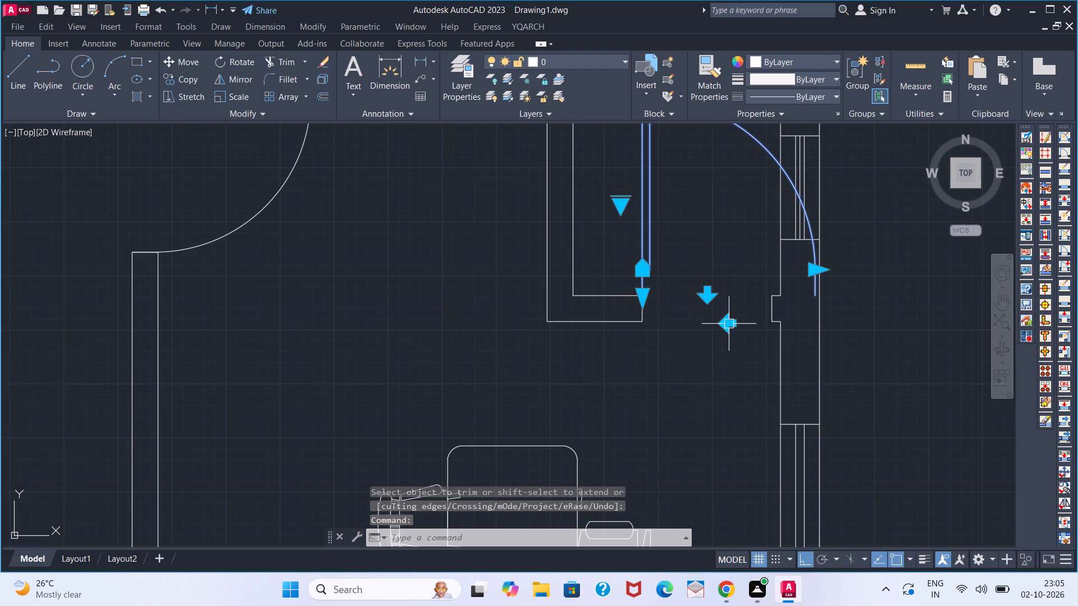
click(725, 319)
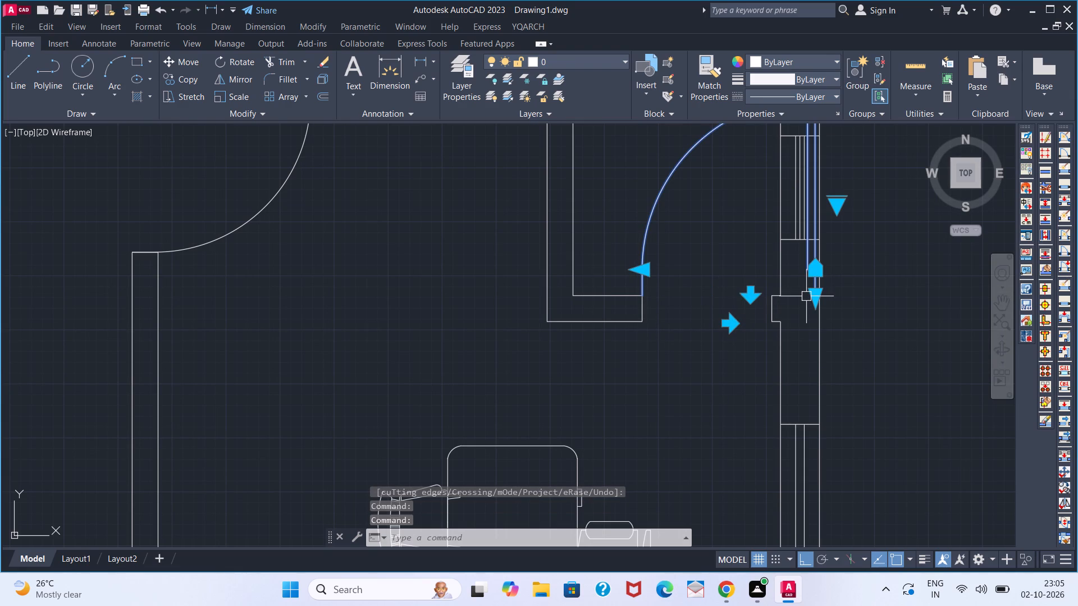
Move the flipped door by its leaf's lower end onto the bottom corner of the outer wall's jamb at the opening.
key(m)
key(Return)
click(809, 299)
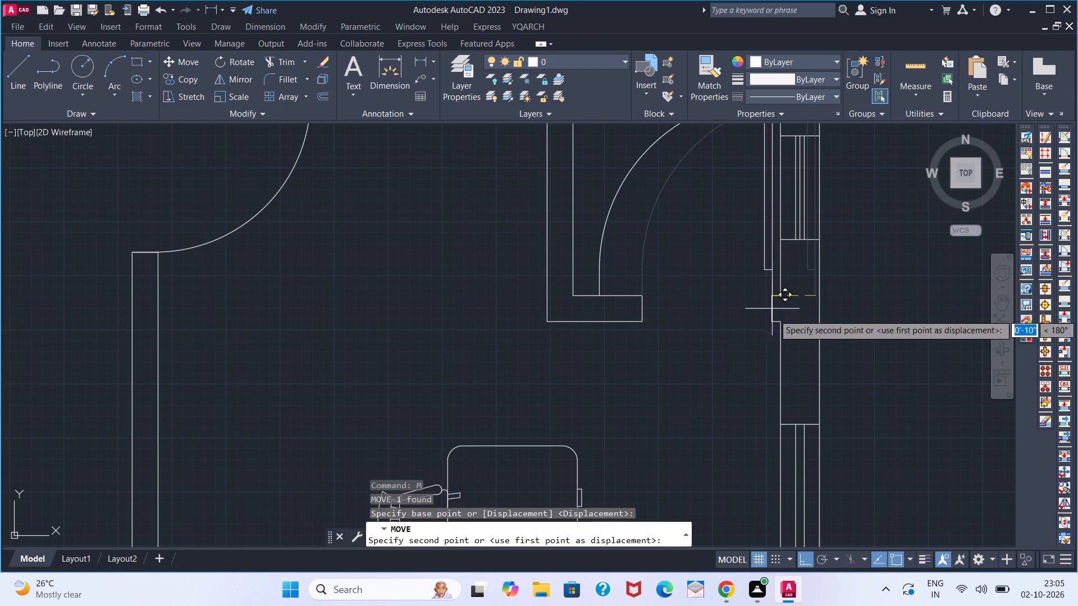
click(768, 319)
key(space)
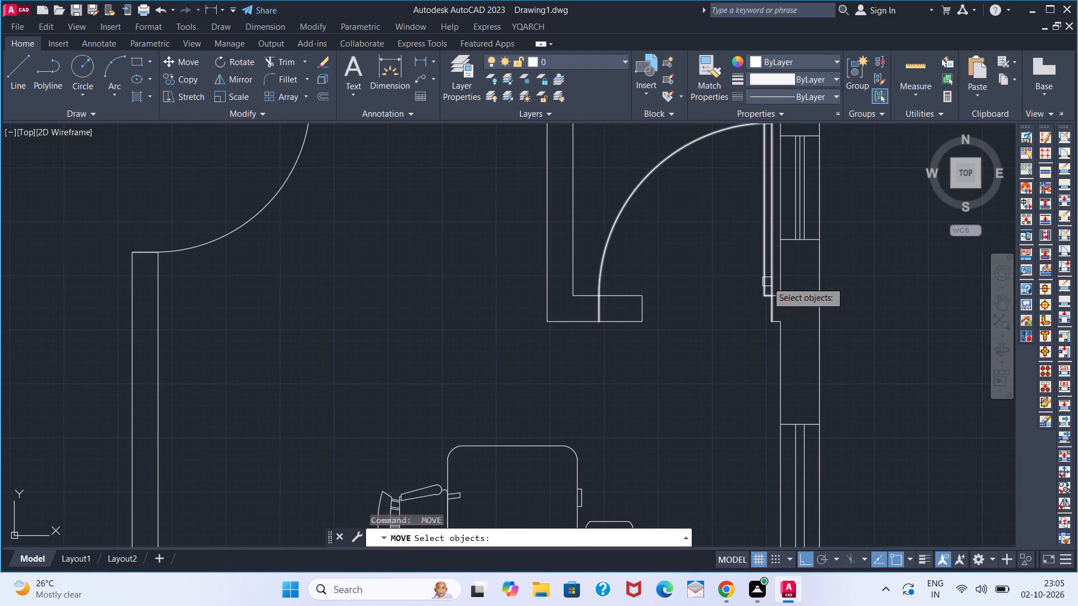
key(space)
Scale the right desk room's small-room door down from its leaf's lower end at the jamb so its swing meets the partition's end.
click(767, 282)
text(SC)
key(space)
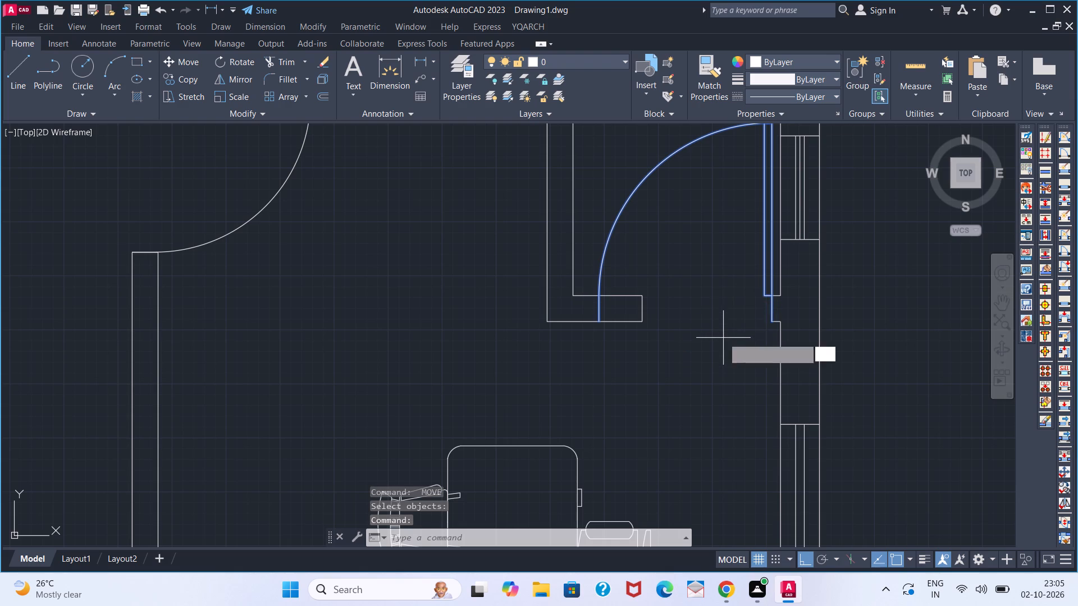
click(768, 322)
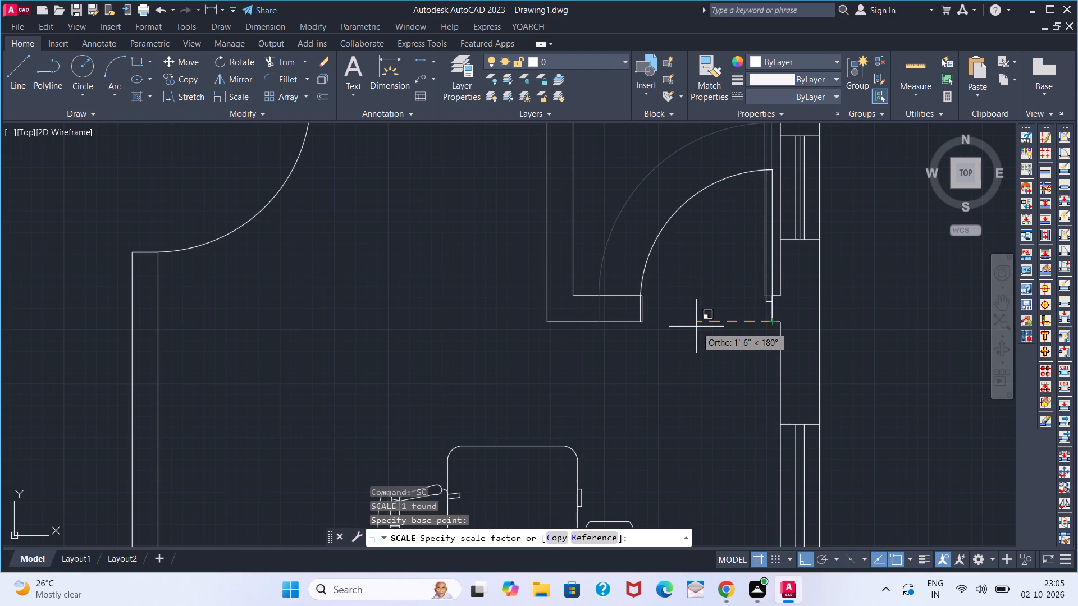
click(697, 327)
Erase the spare door lying outside the plan beyond the right outer wall.
scroll(688, 341, down, 2)
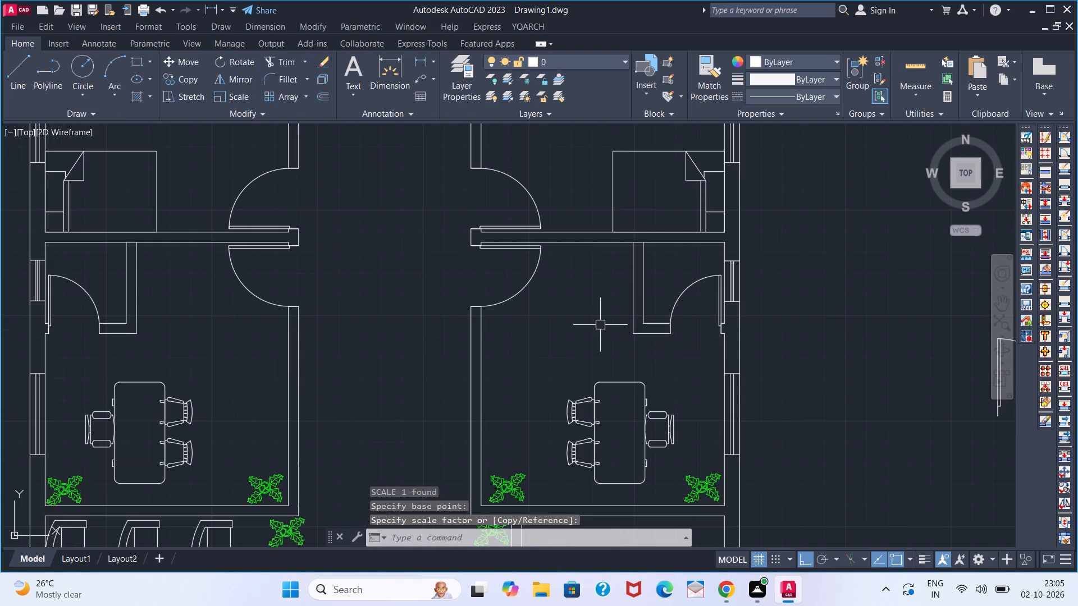
scroll(597, 324, down, 1)
middle_drag(534, 324, 516, 402)
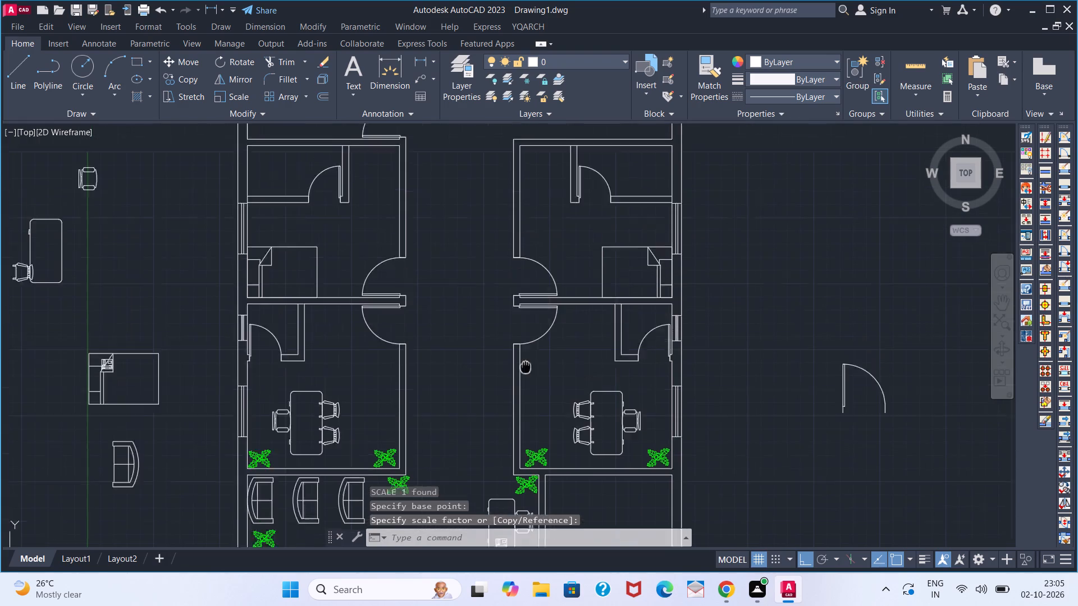
middle_drag(516, 402, 499, 437)
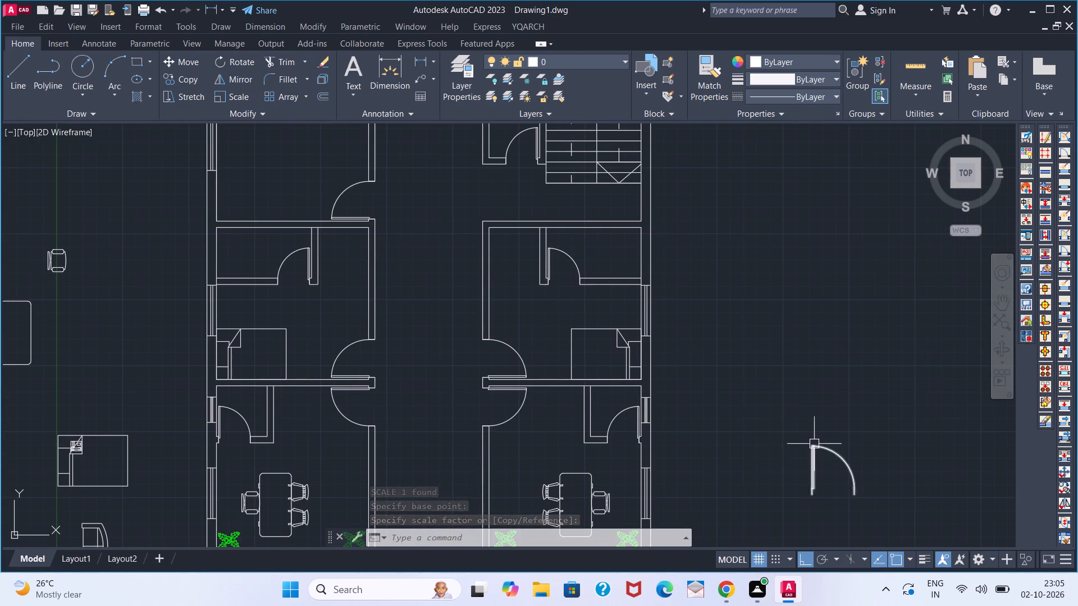
click(814, 444)
key(Delete)
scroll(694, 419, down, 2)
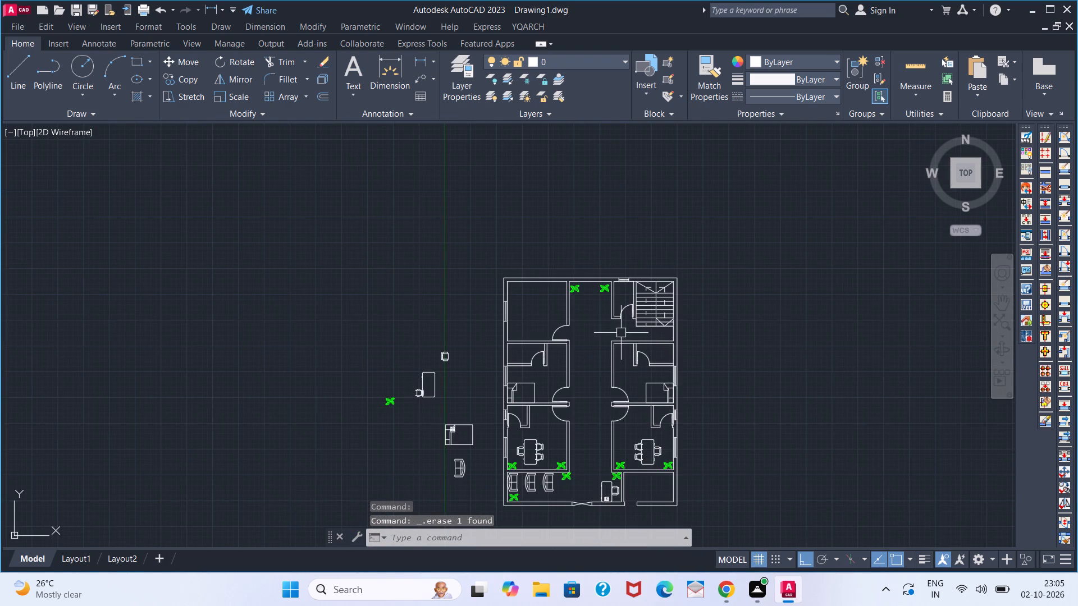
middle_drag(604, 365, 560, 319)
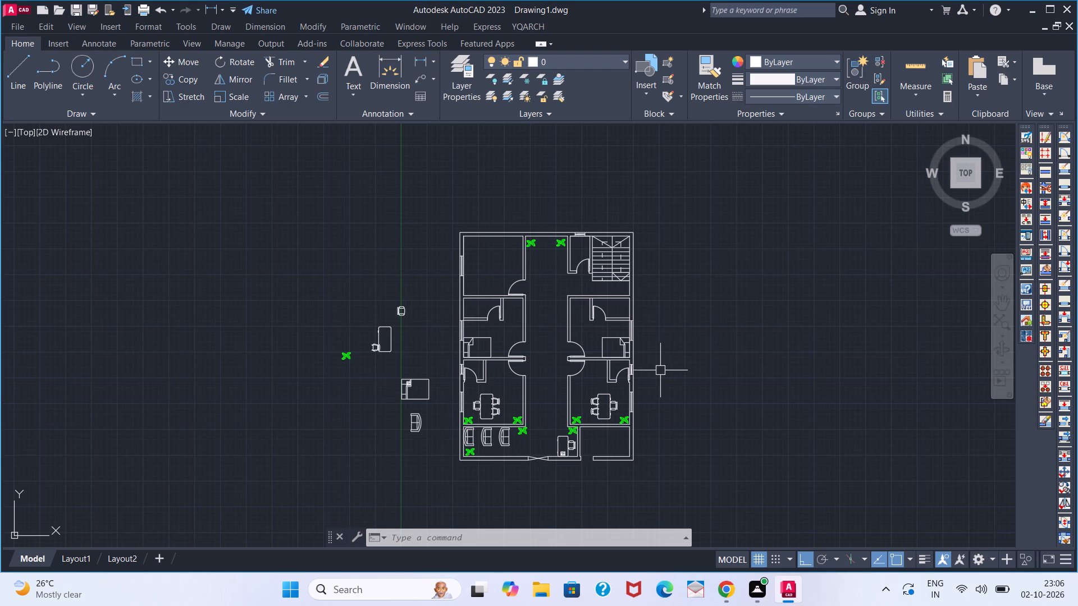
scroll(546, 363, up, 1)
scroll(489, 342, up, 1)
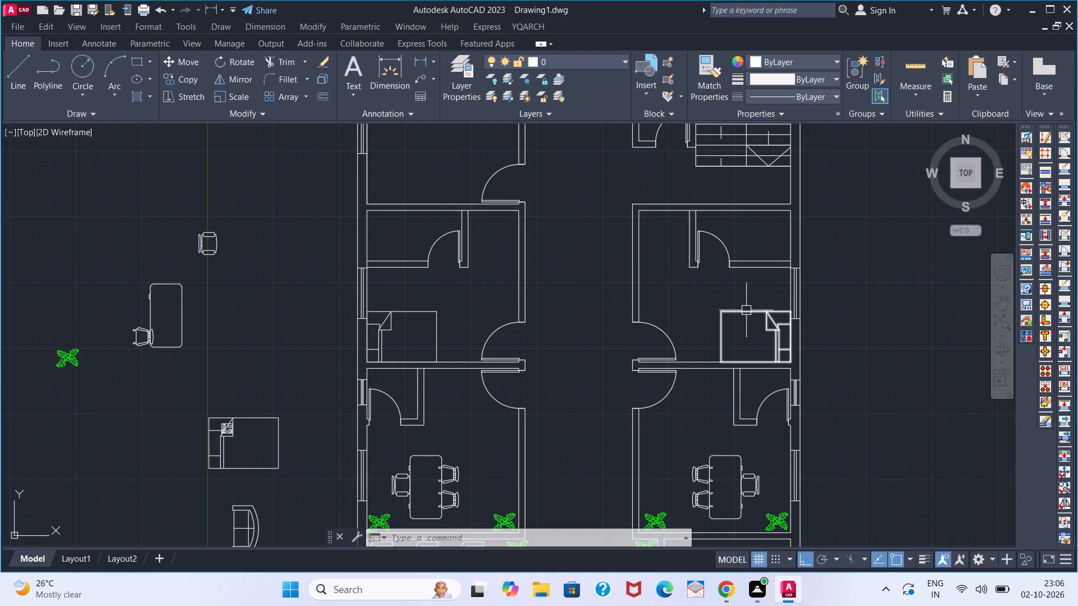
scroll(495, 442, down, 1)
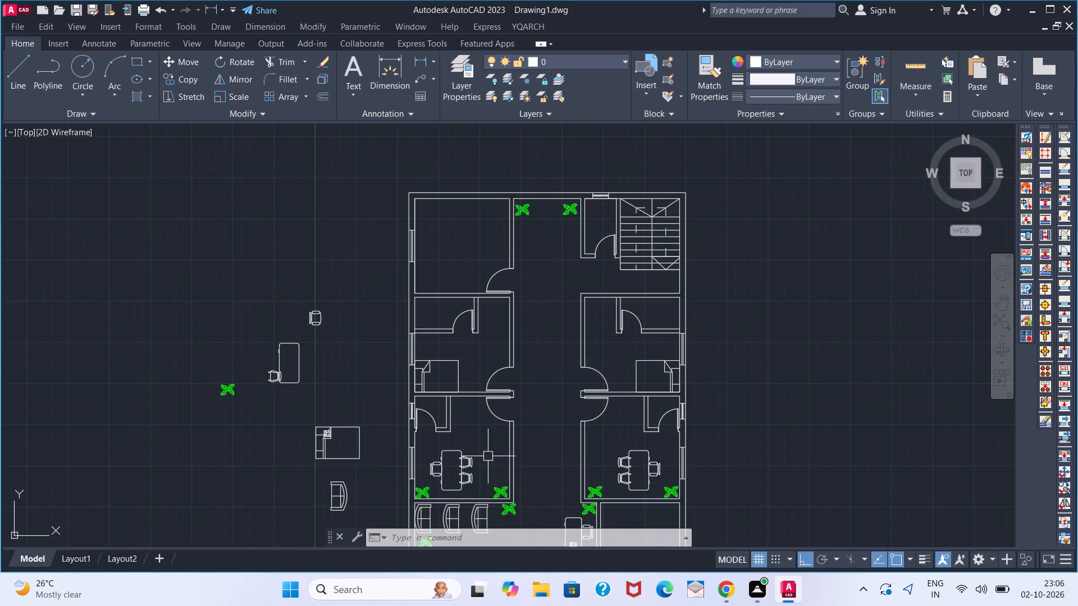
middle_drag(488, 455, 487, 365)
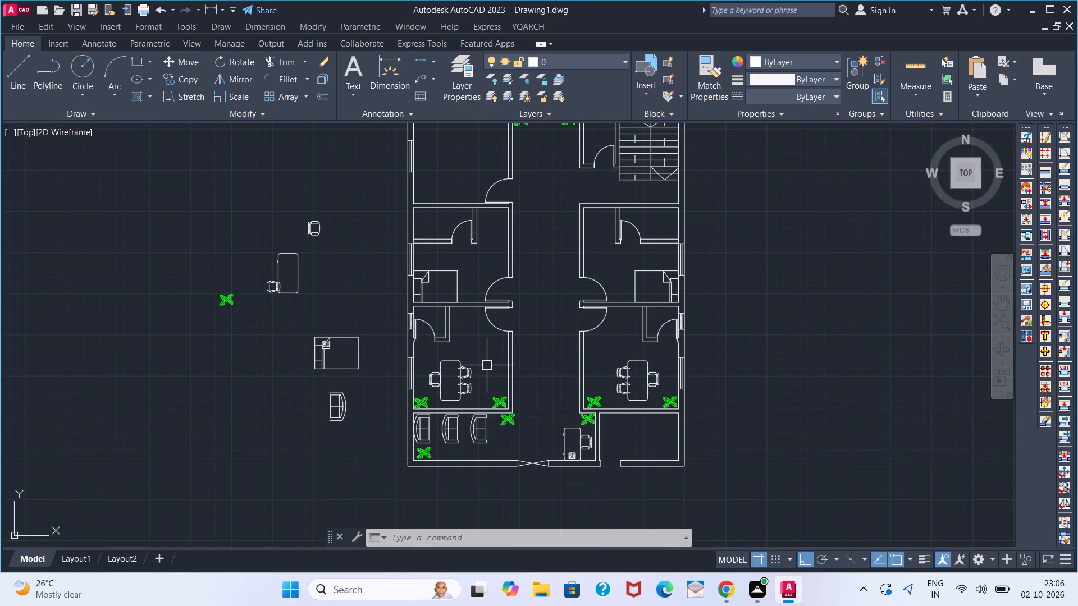
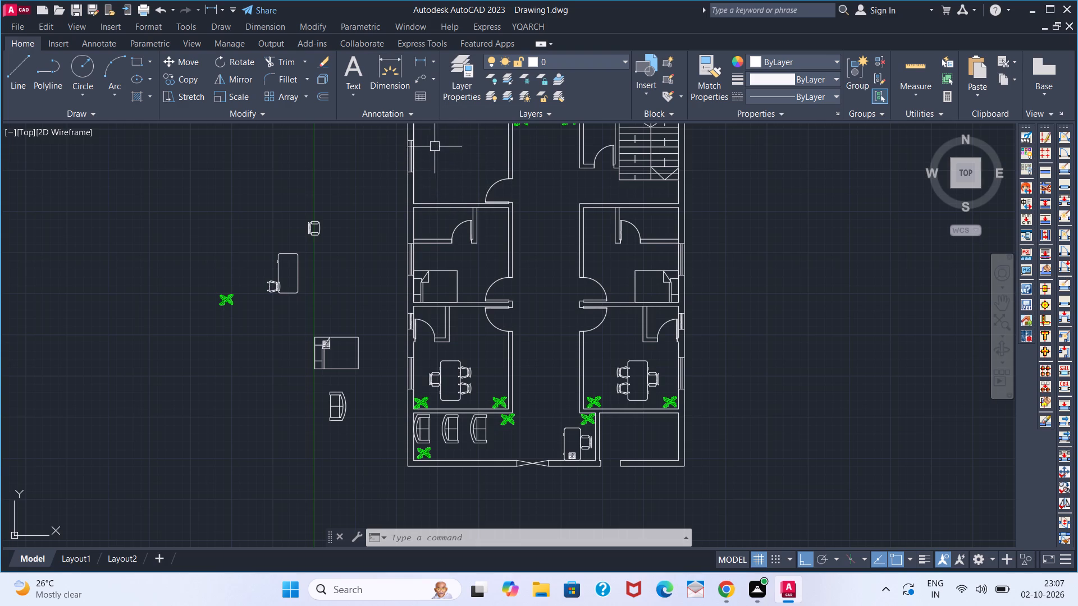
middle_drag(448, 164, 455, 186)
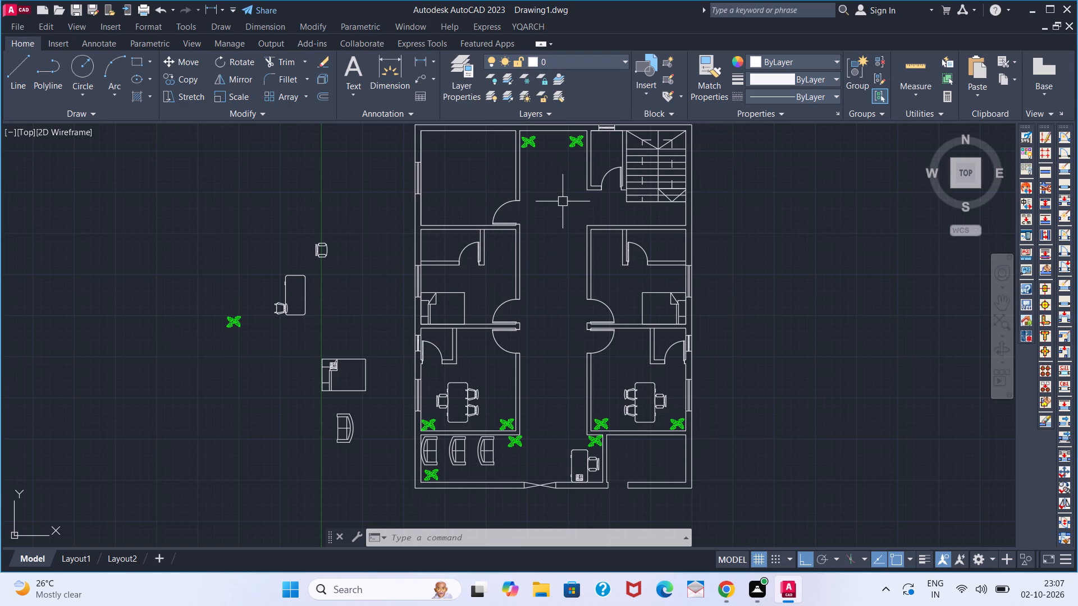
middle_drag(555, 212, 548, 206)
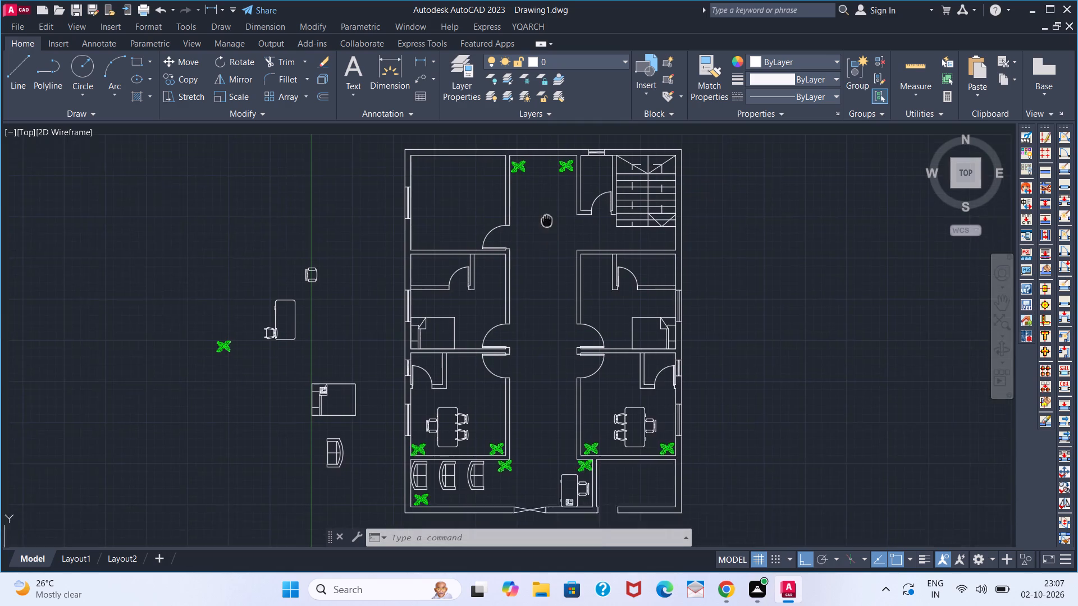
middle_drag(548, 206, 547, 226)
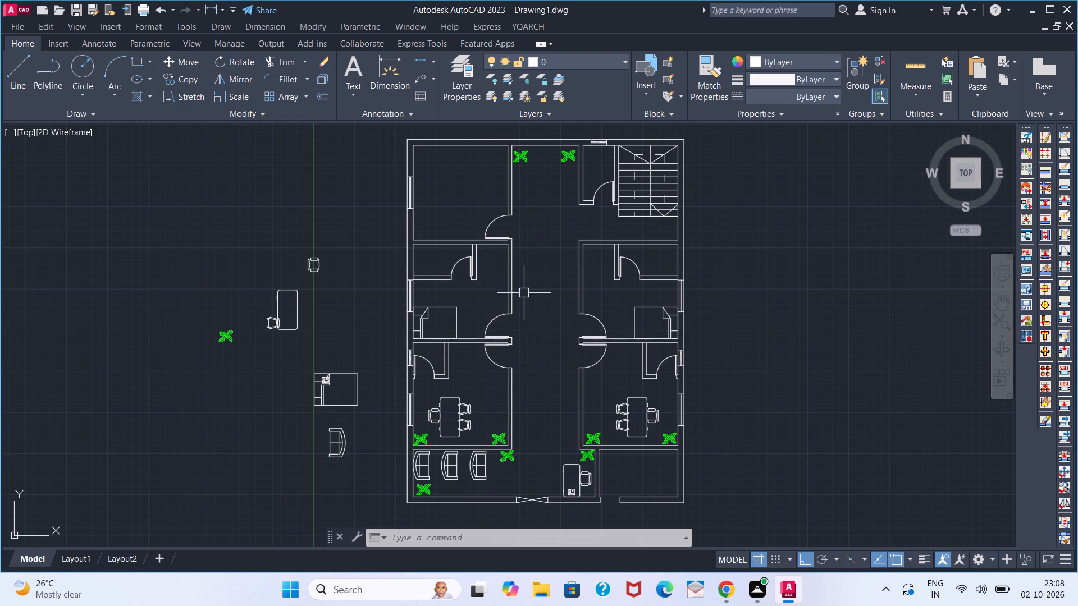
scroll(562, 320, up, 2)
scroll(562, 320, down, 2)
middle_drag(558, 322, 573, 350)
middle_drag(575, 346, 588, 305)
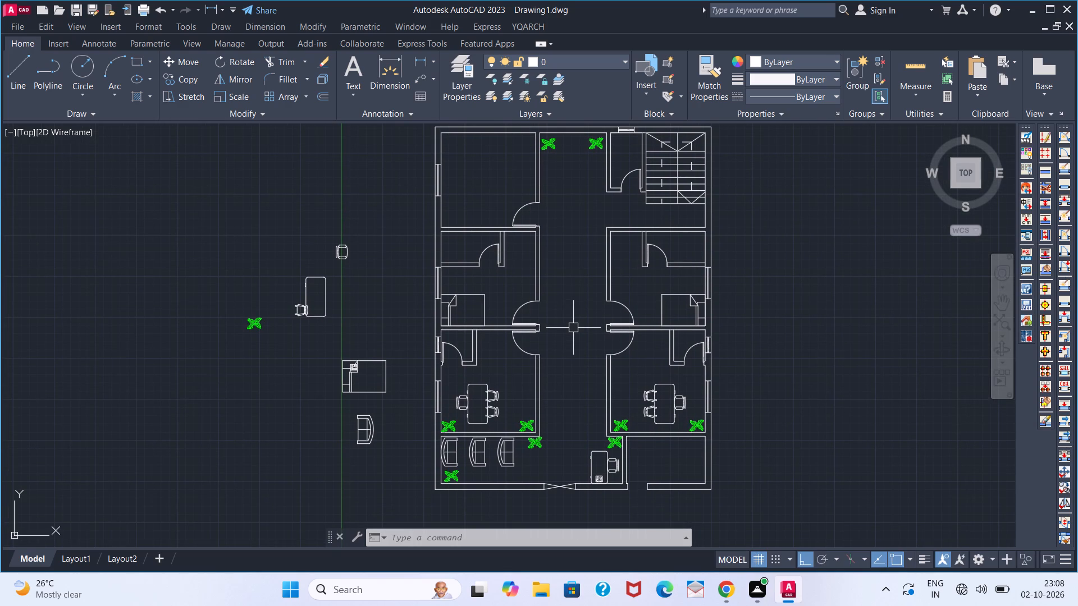
Erase the spare chair, desk with its chair, plant and bed lying outside the plan beyond the left outer wall, keeping the telephone and sofa.
click(374, 246)
click(205, 362)
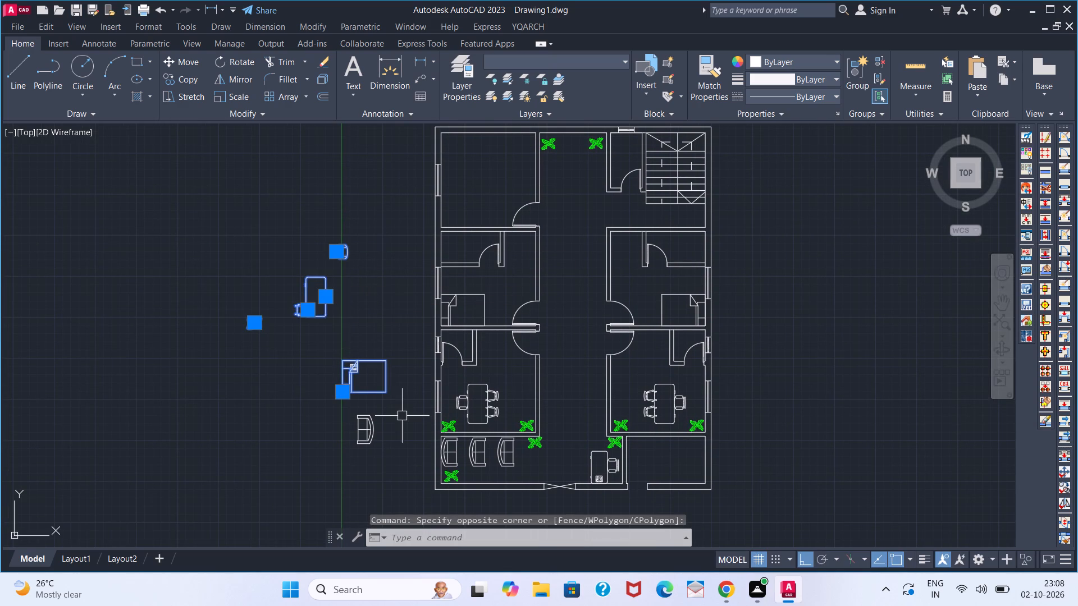
key(BackSpace)
key(Delete)
key(Delete)
Rotate the spare telephone outside the plan by 180° so that its handset lies along the upper side.
click(391, 354)
click(305, 389)
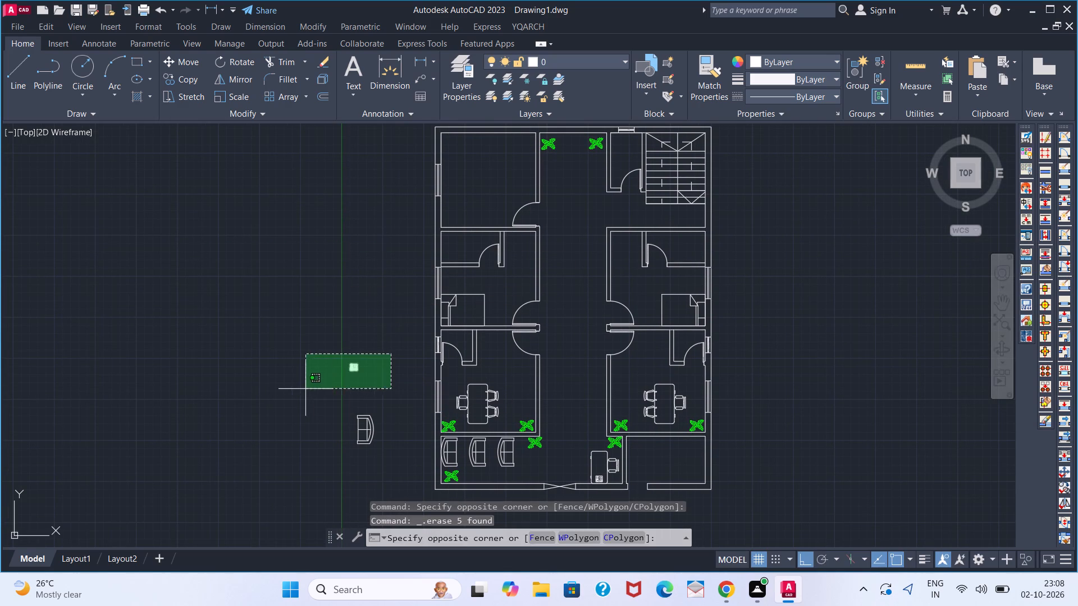
scroll(350, 372, up, 5)
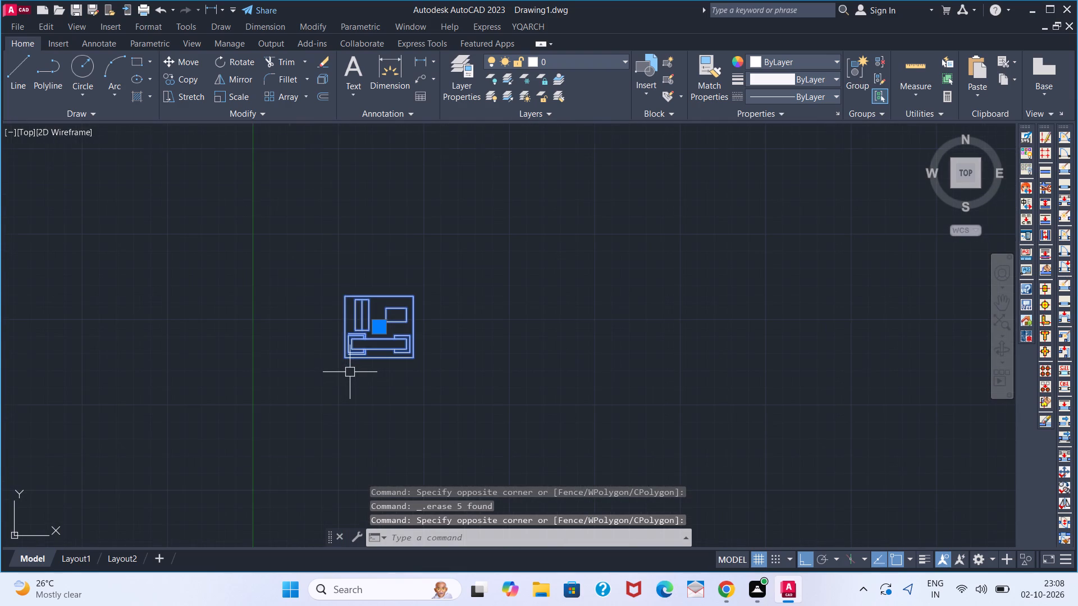
text(RO)
click(355, 368)
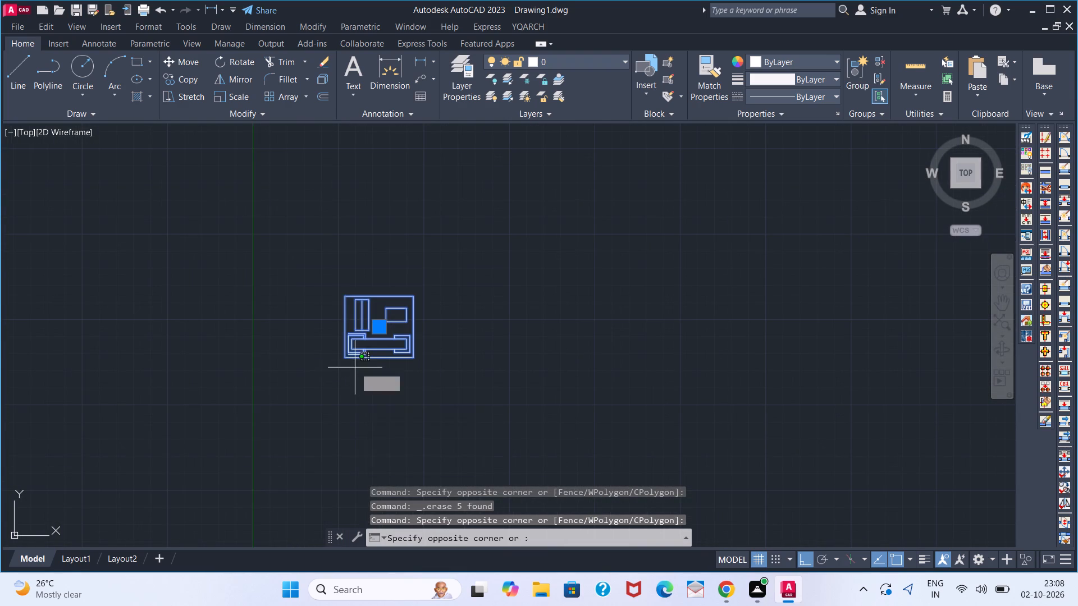
click(382, 406)
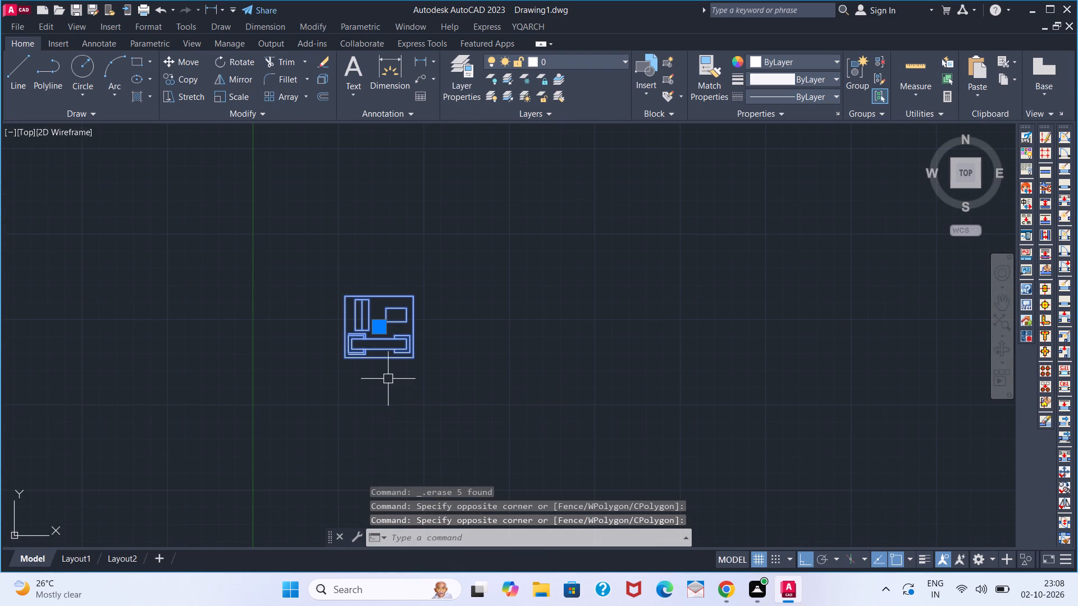
text(RO)
key(Return)
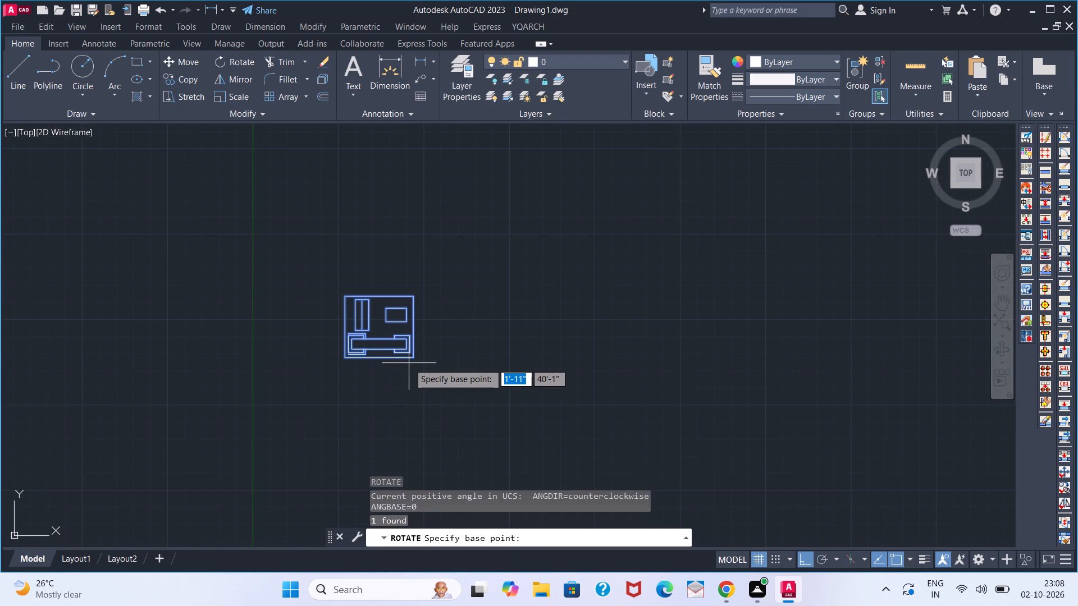
scroll(432, 364, down, 2)
click(432, 364)
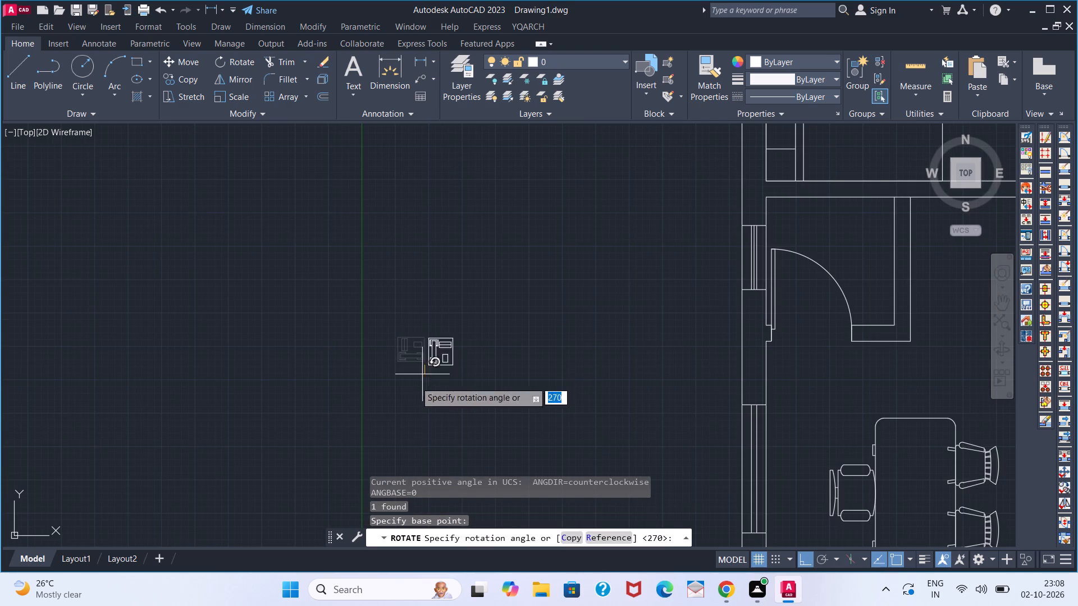
click(356, 417)
Move the rotated telephone, with Ortho off, onto the lower end of the desk in the left desk room.
click(438, 393)
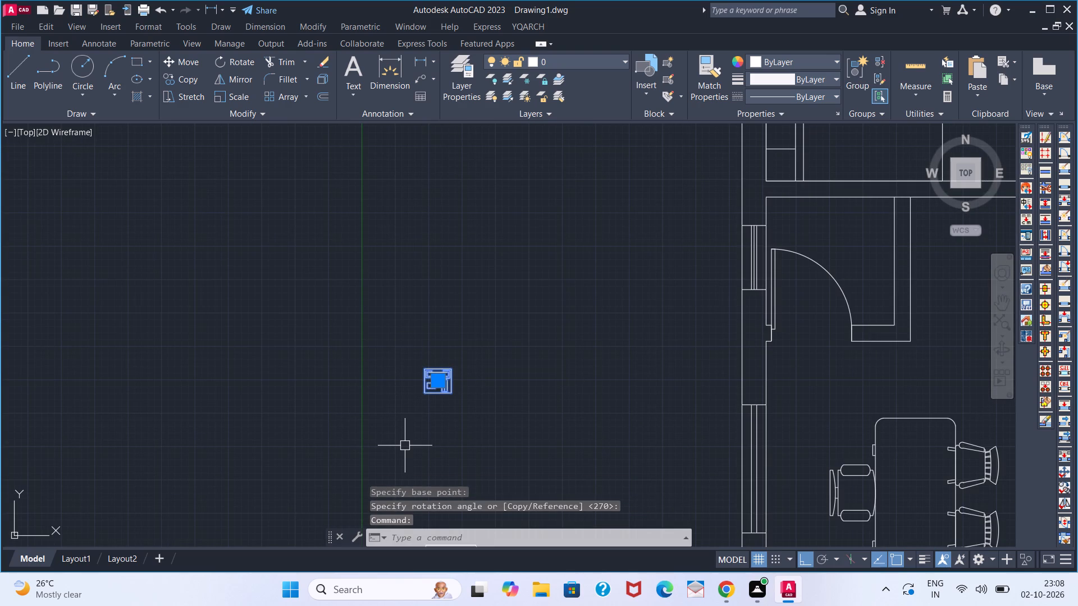
key(m)
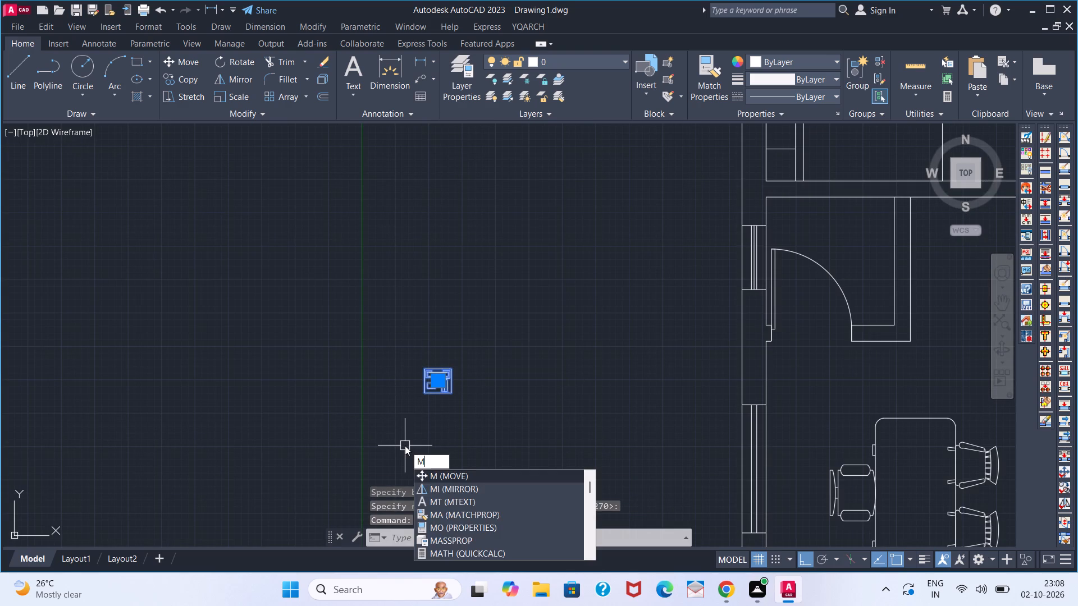
key(Return)
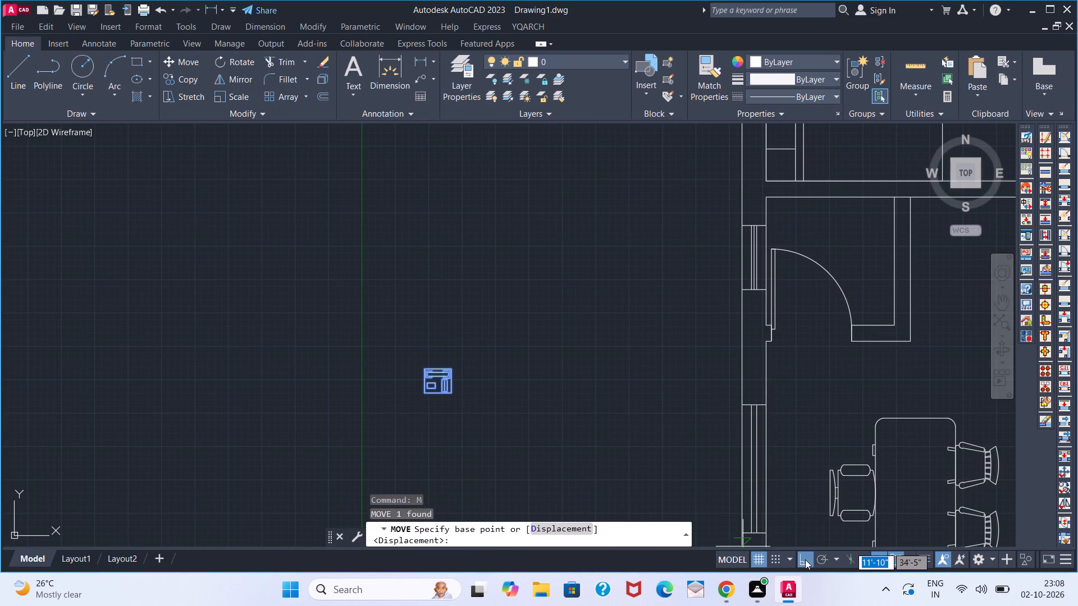
click(805, 559)
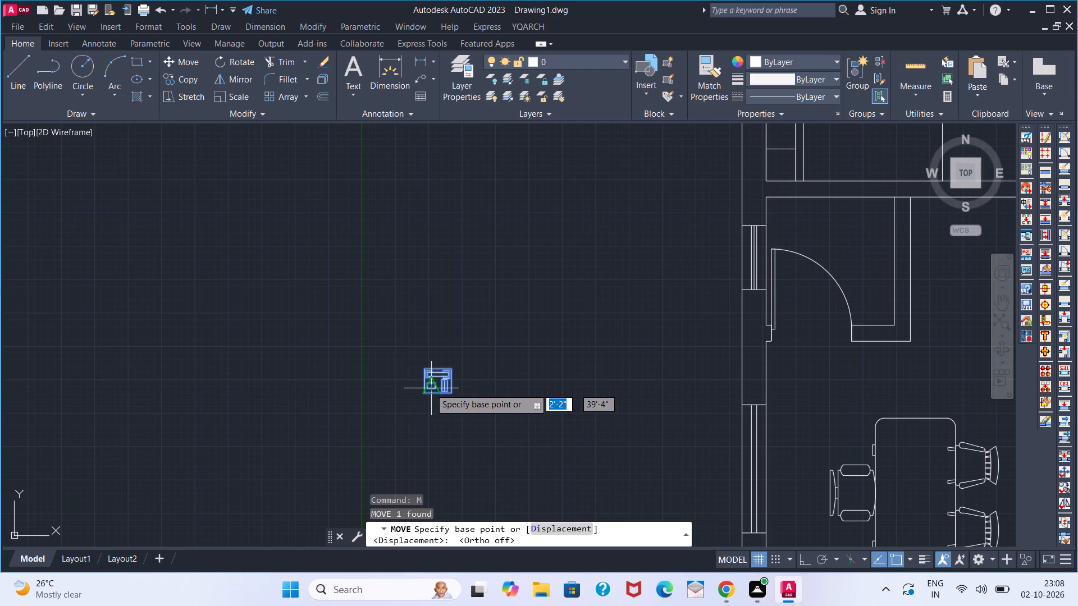
click(435, 385)
middle_drag(811, 471, 809, 471)
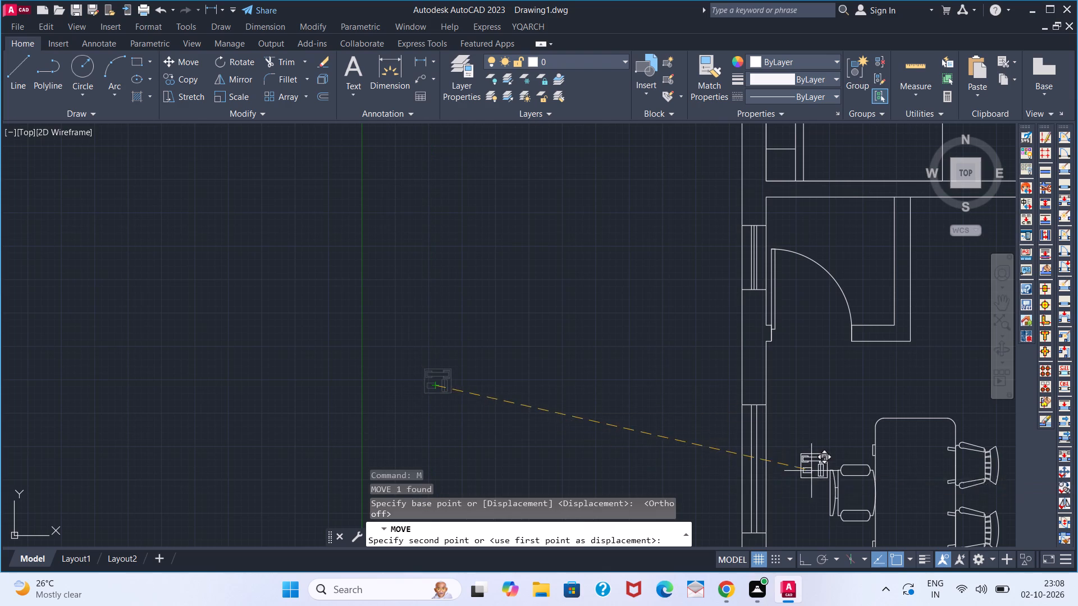
middle_drag(809, 471, 476, 305)
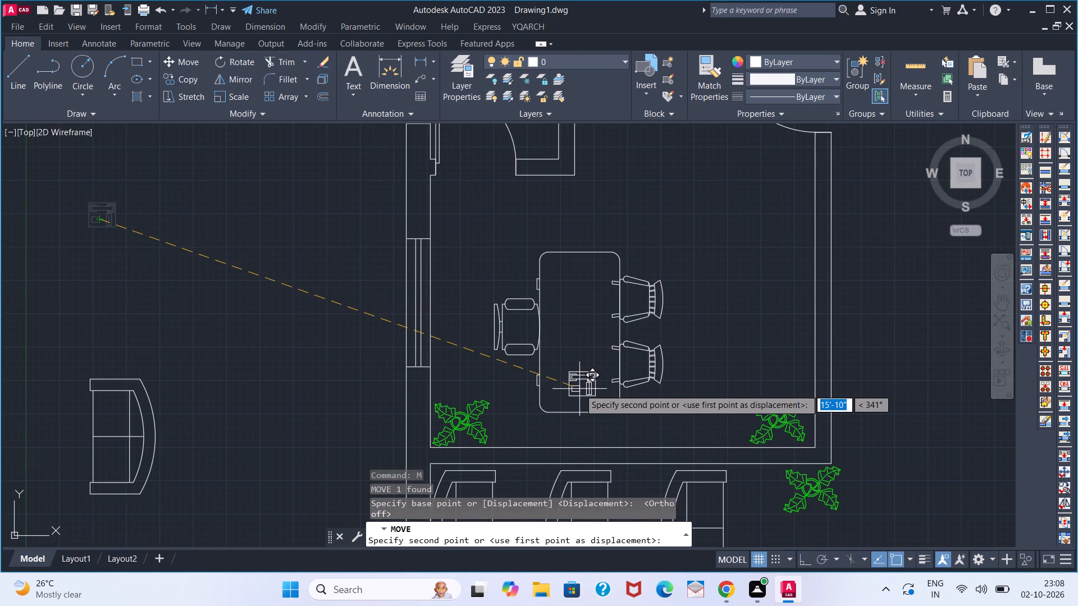
click(576, 389)
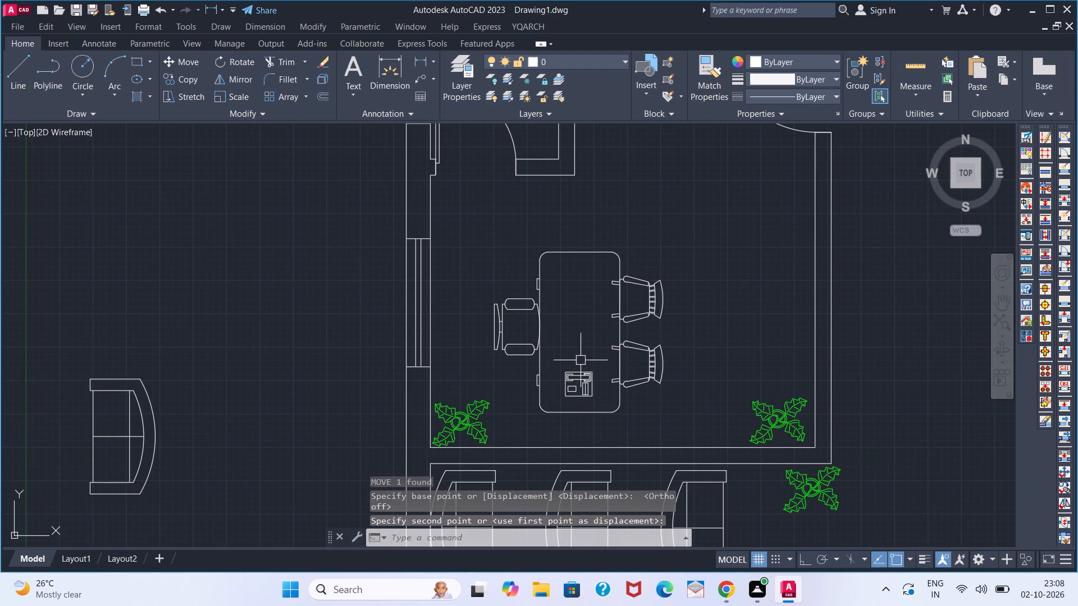
Mirror the left desk's telephone across a vertical line in the central corridor with Ortho on, keeping the original.
click(584, 369)
text(MI)
key(Return)
scroll(654, 395, down, 3)
middle_drag(700, 374, 586, 368)
click(607, 384)
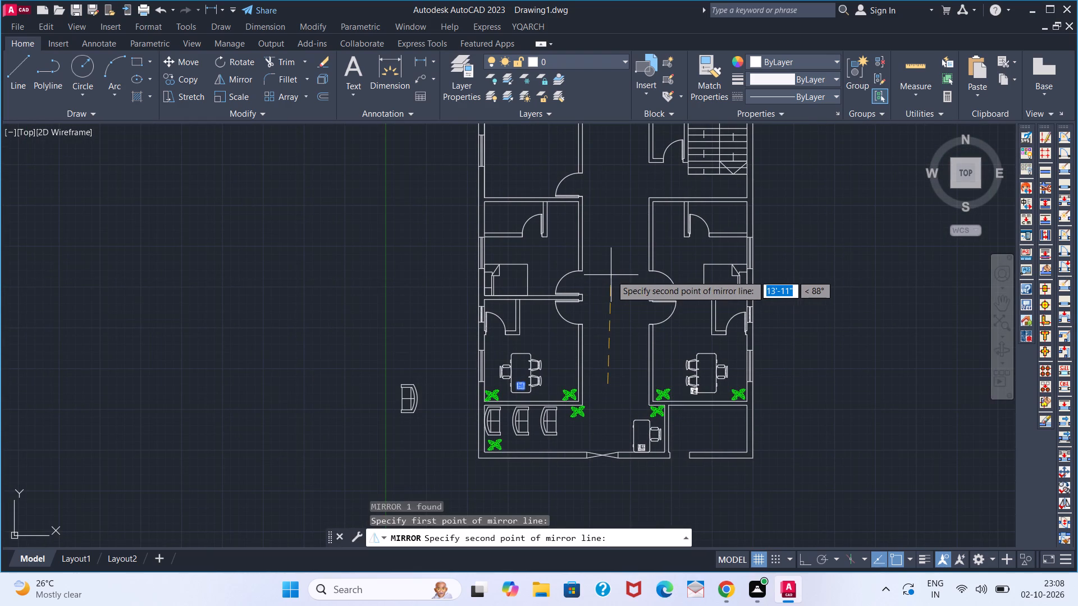
click(805, 554)
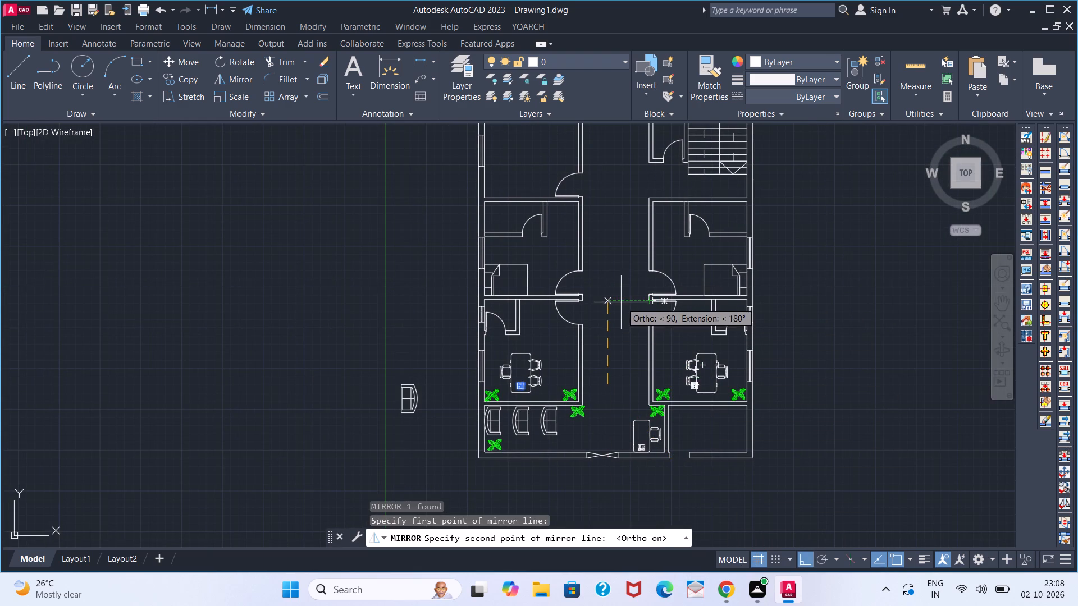
click(616, 277)
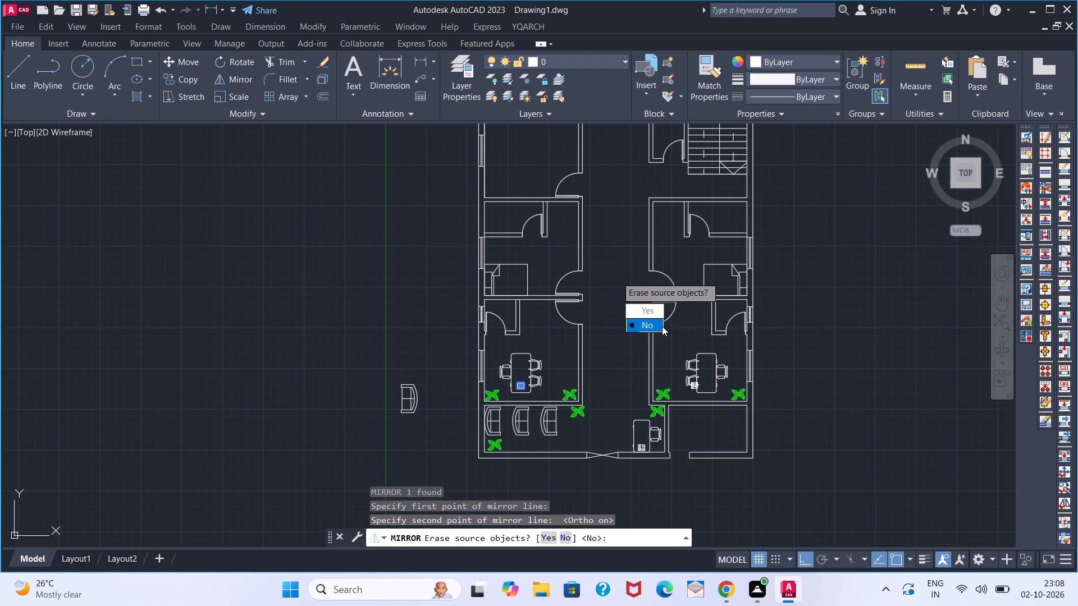
drag(660, 325, 616, 277)
Move the mirrored telephone horizontally toward the right outer wall so it sits fully on the lower end of the right room's desk.
scroll(671, 343, up, 3)
scroll(794, 522, down, 1)
middle_drag(788, 514, 741, 400)
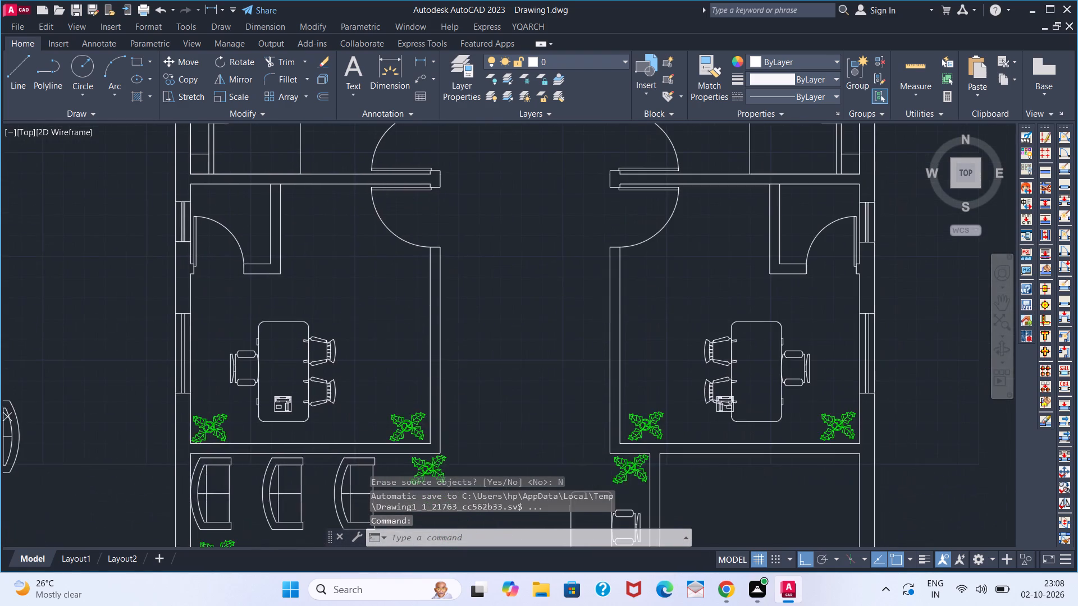
scroll(731, 392, up, 2)
click(709, 439)
key(m)
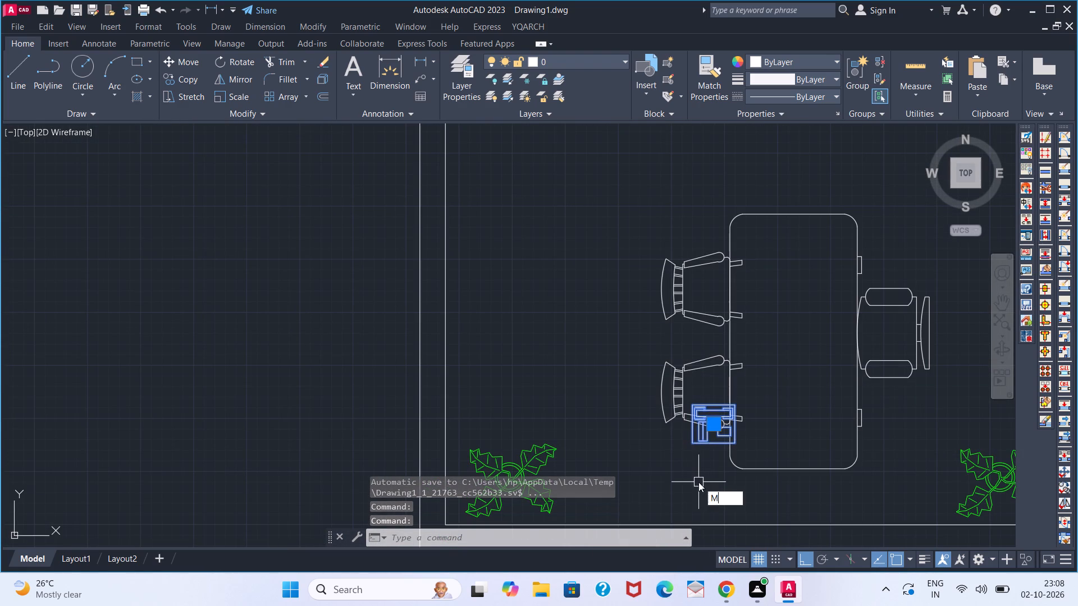
key(Return)
click(741, 437)
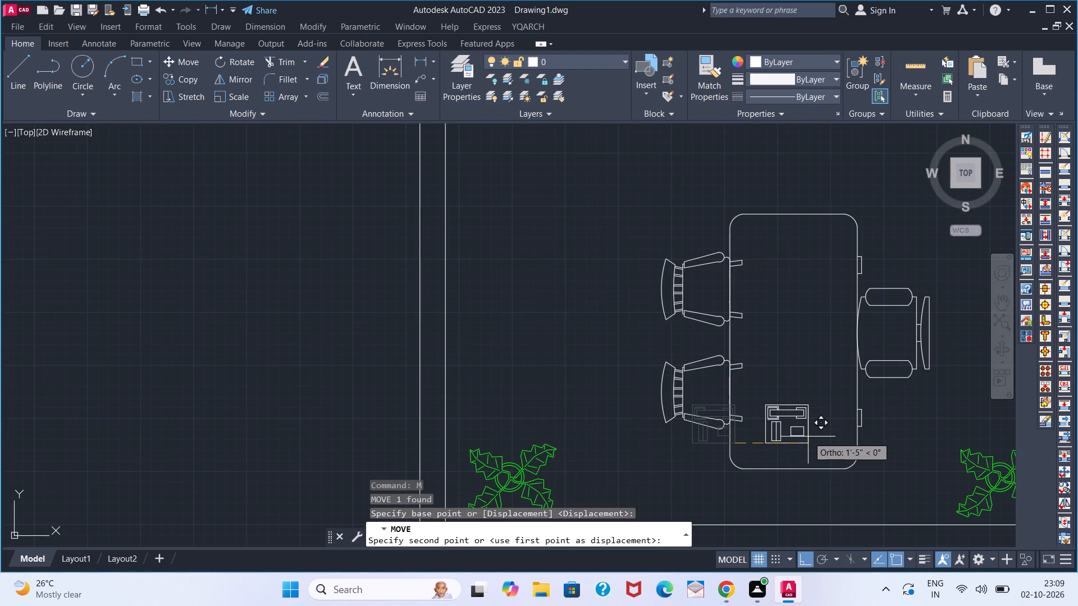
click(814, 438)
key(space)
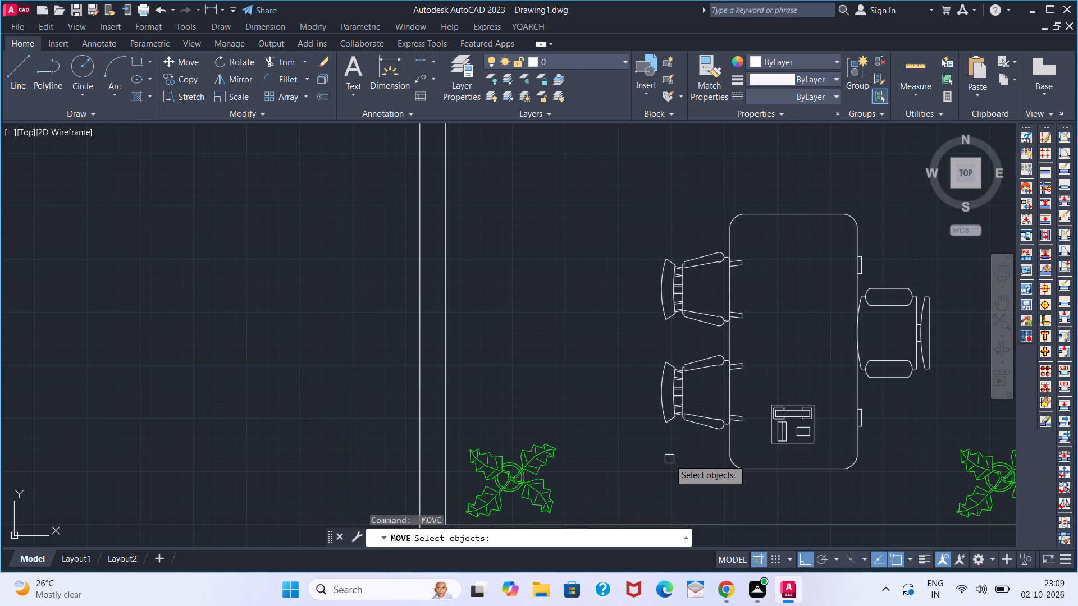
scroll(660, 459, down, 3)
key(space)
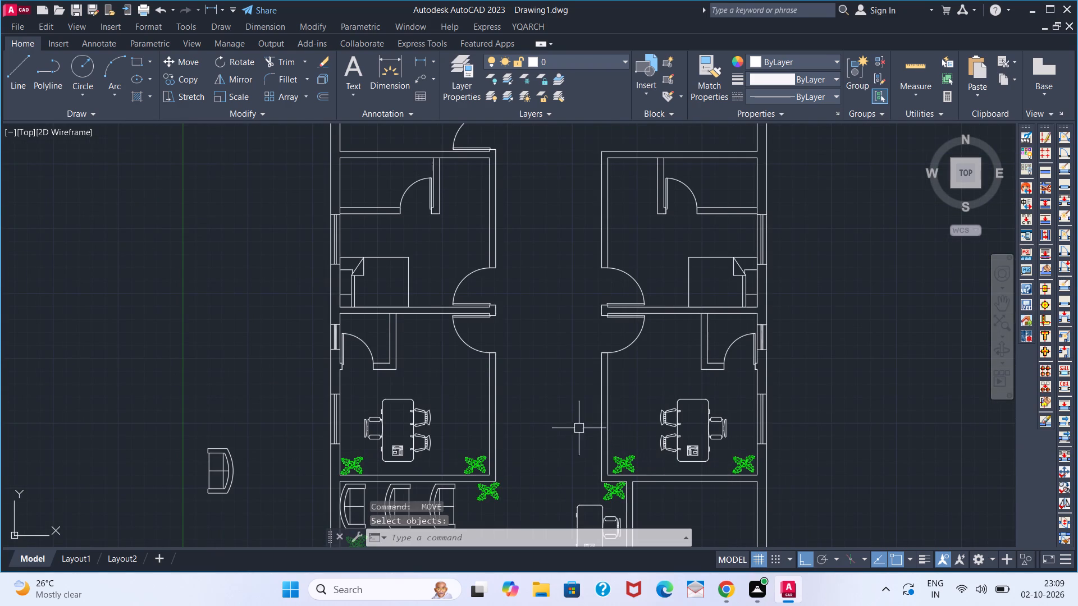
Erase the spare sofa lying outside the plan beyond the left outer wall.
scroll(543, 402, down, 1)
middle_drag(543, 402, 549, 457)
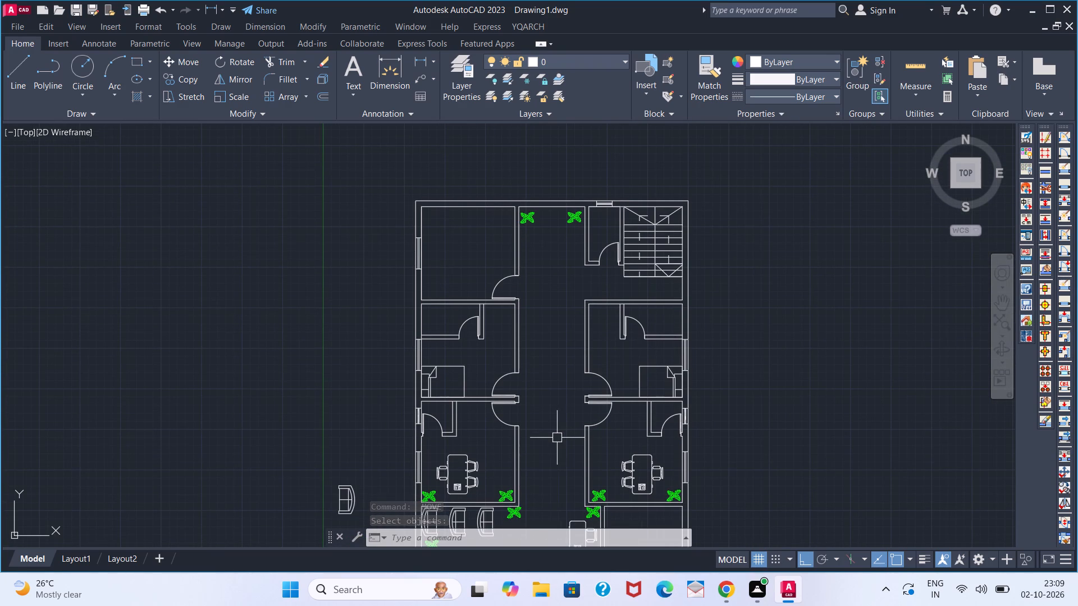
middle_drag(559, 438, 504, 421)
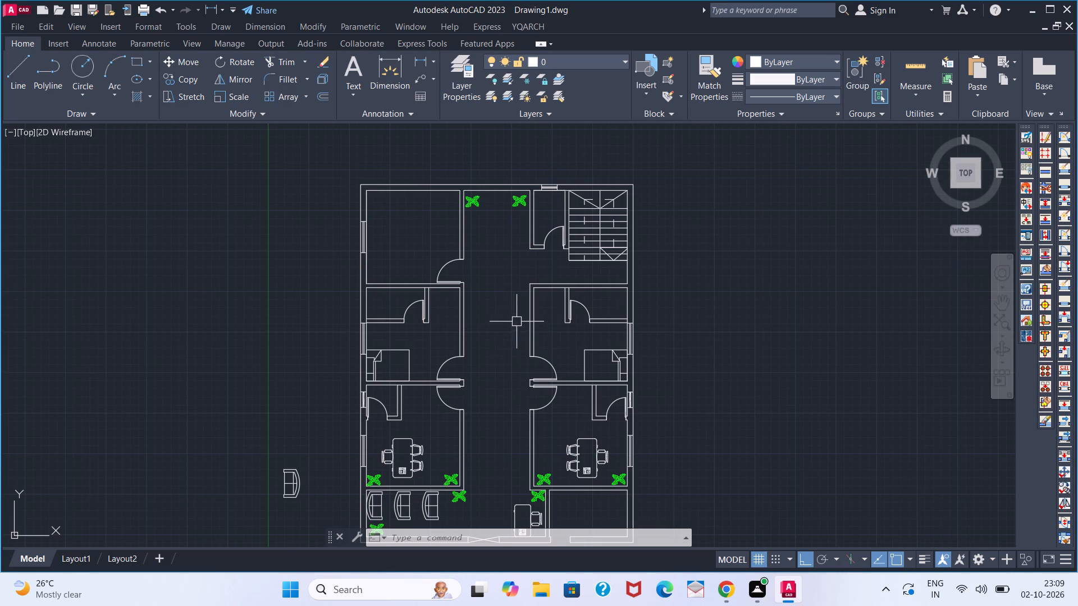
scroll(533, 329, down, 1)
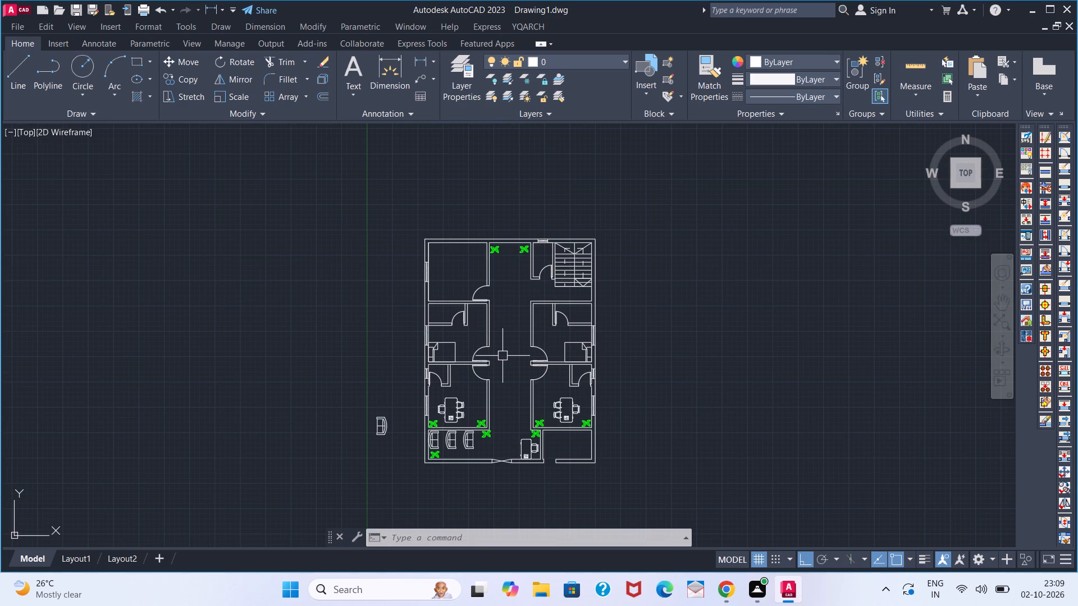
scroll(499, 423, up, 1)
click(304, 416)
key(Delete)
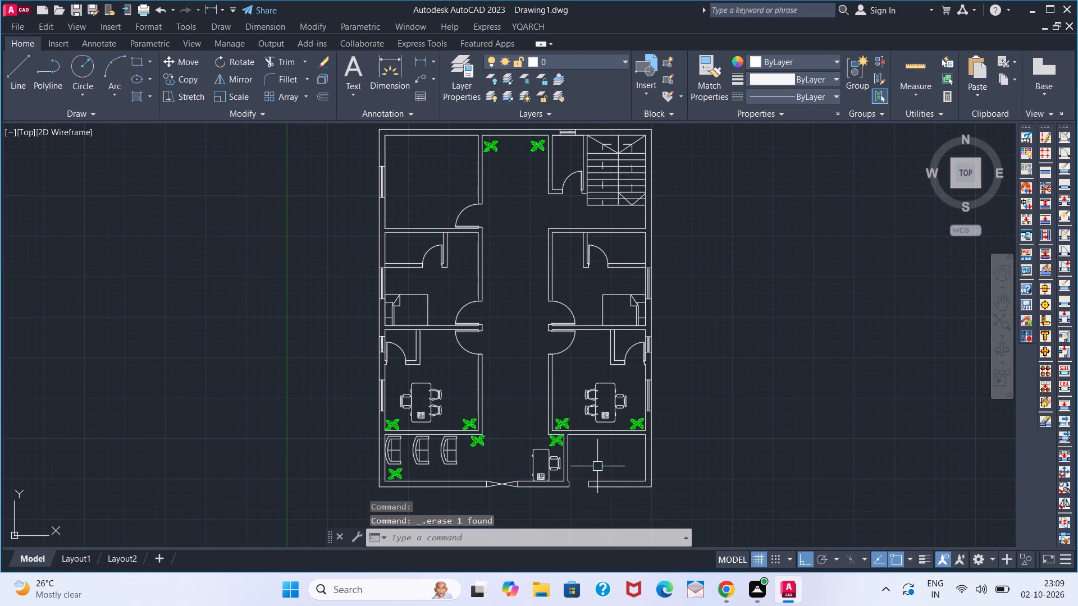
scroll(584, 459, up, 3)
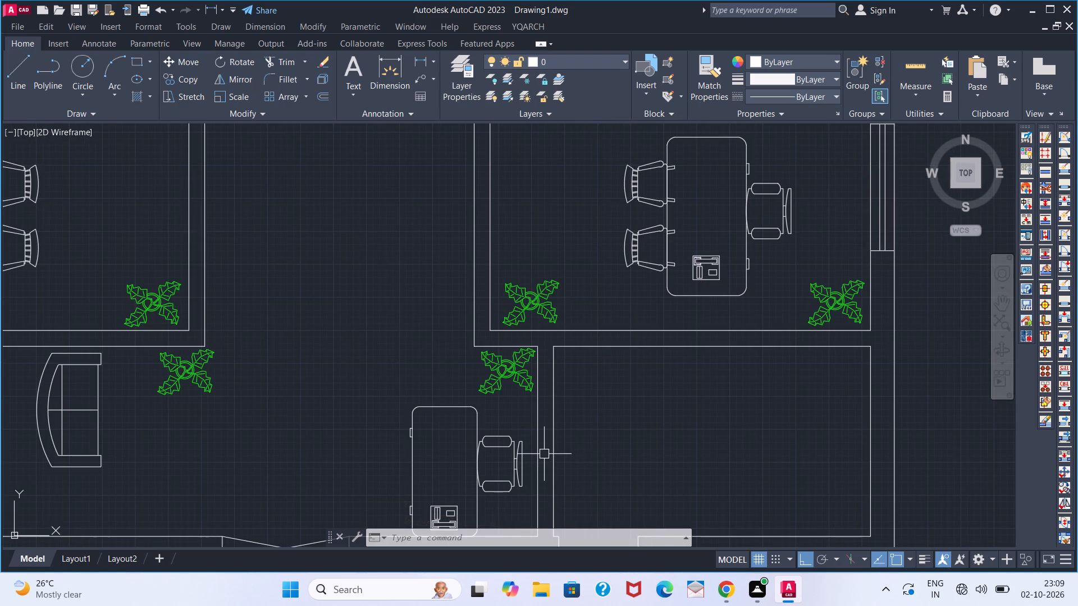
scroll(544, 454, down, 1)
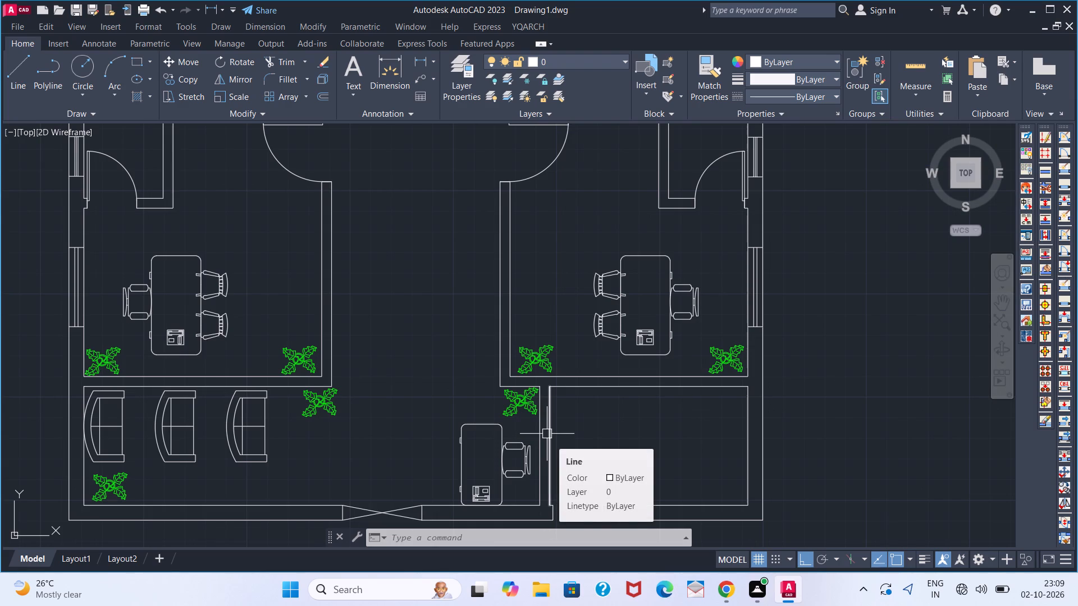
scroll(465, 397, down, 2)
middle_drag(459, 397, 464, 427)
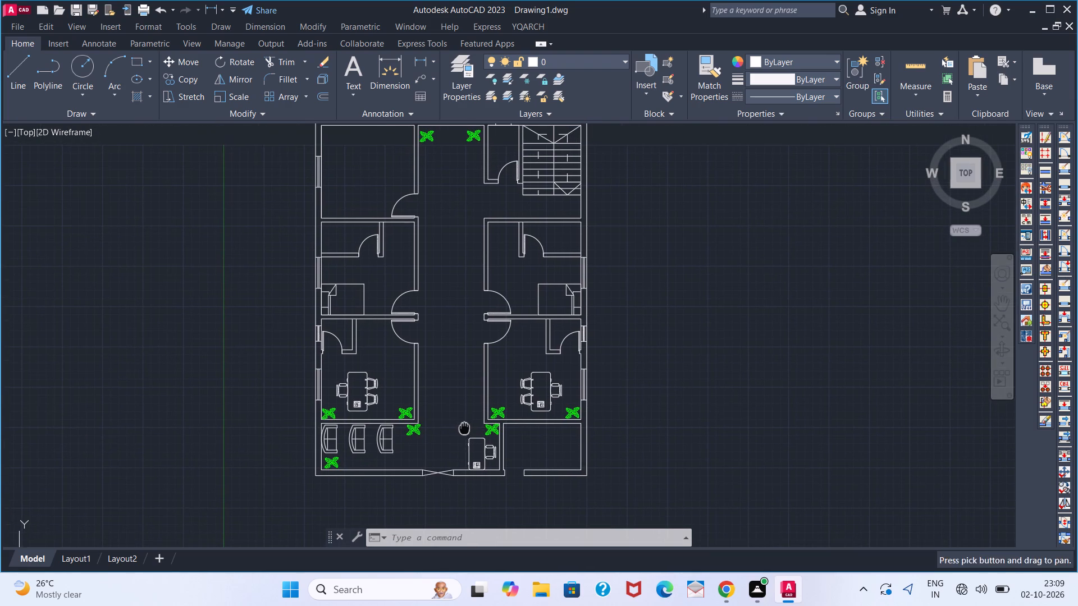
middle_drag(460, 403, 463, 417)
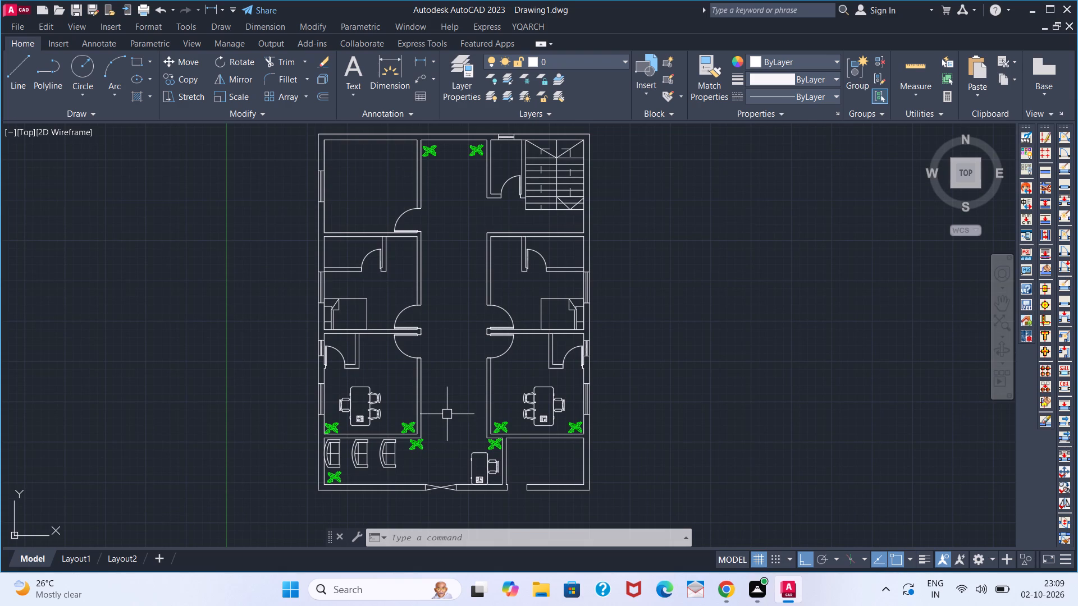
Insert a Toilet - Imperial block in the empty space outside the left outer wall, level with the bed room.
middle_drag(458, 379, 461, 426)
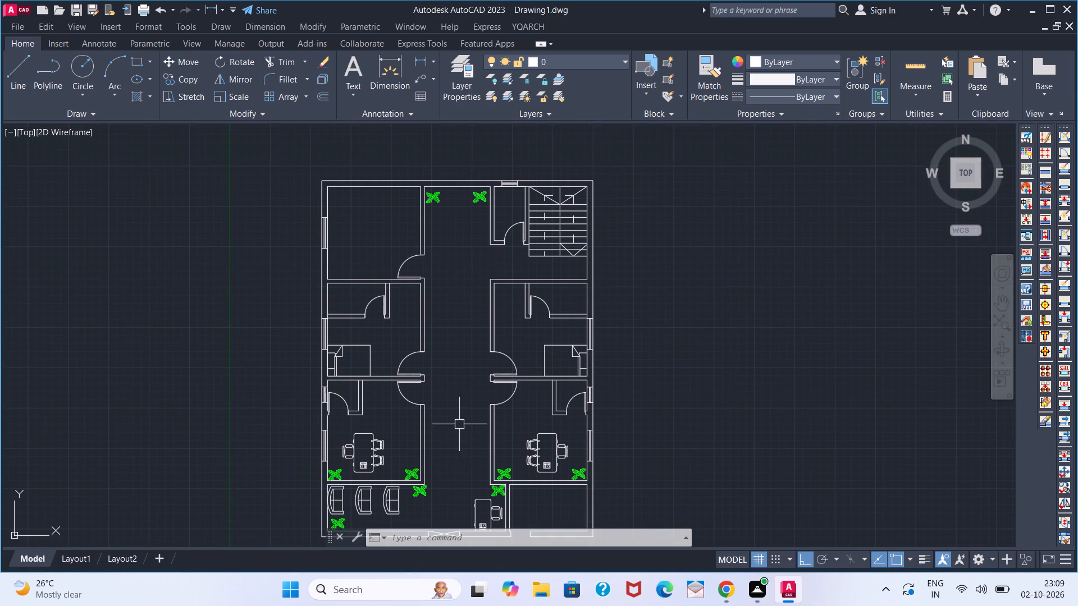
scroll(409, 379, up, 2)
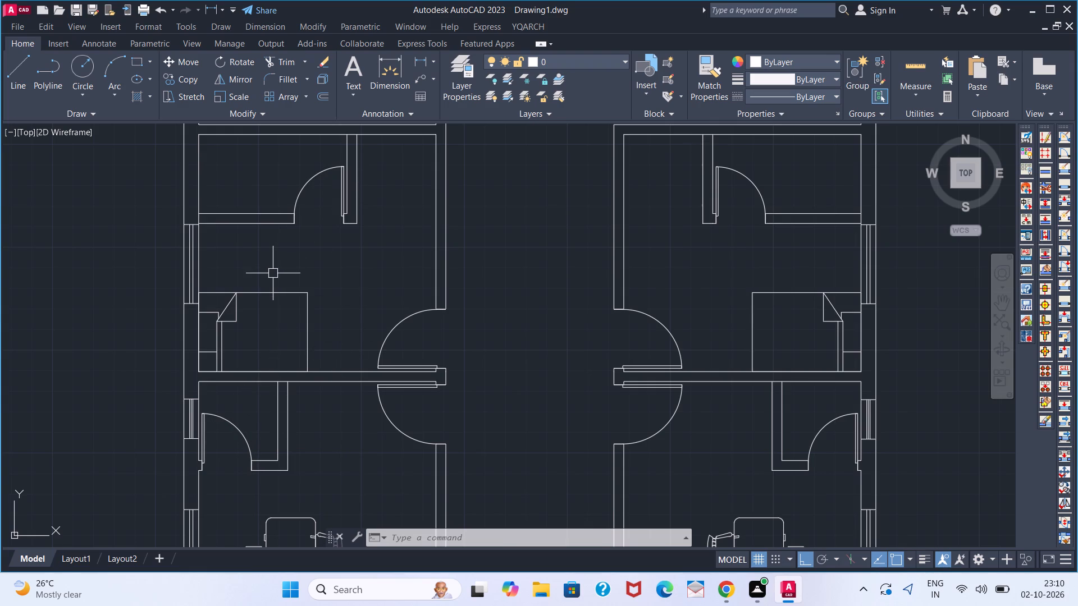
key(ctrl+3)
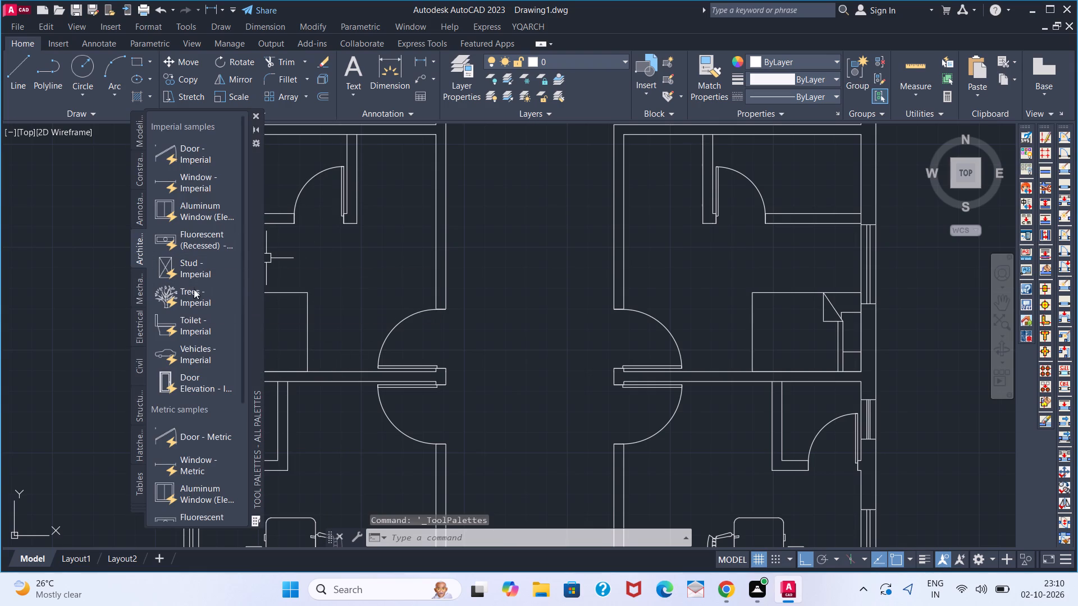
drag(195, 324, 112, 347)
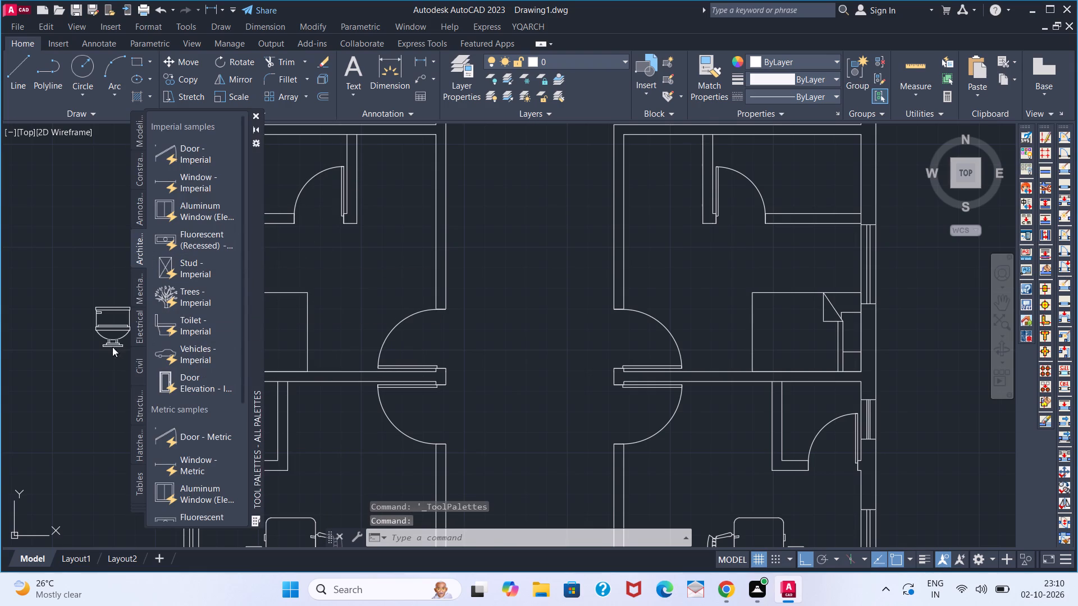
click(258, 117)
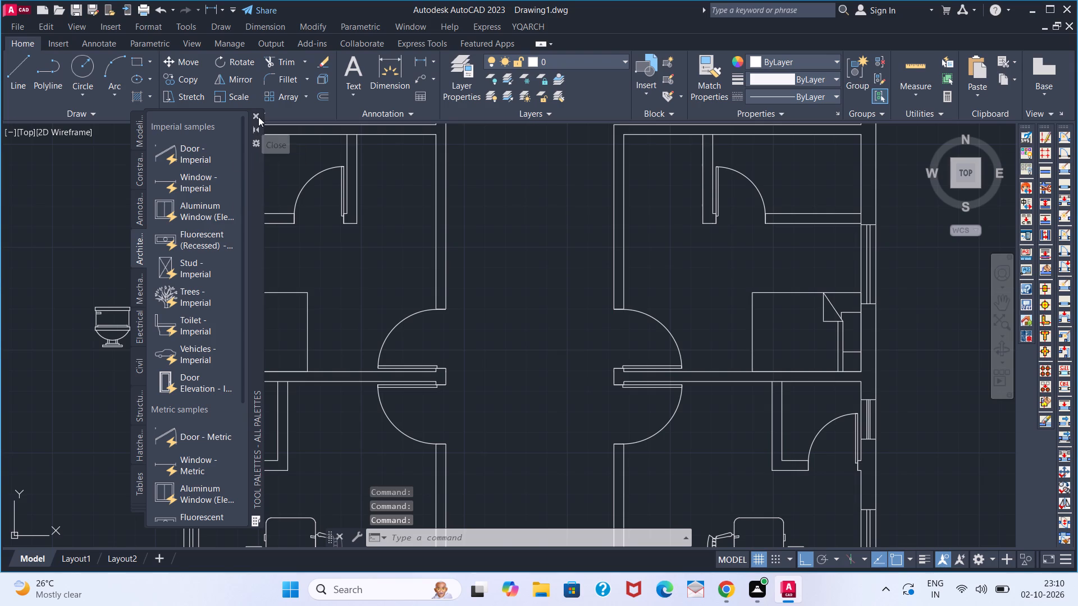
Switch the inserted toilet block to its Round (Plan) view.
click(128, 315)
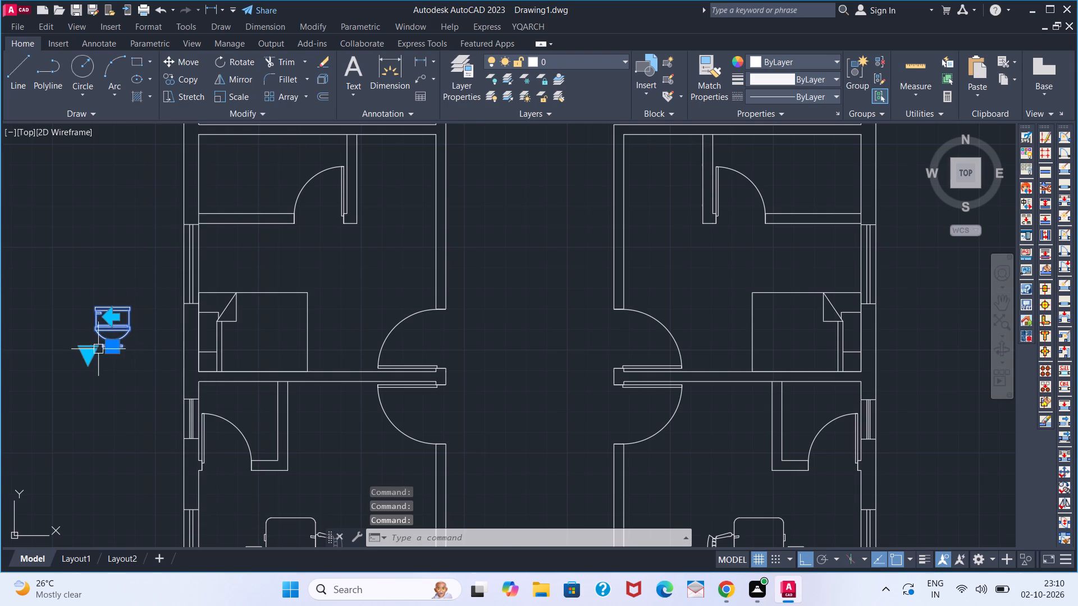
click(95, 352)
click(73, 342)
click(85, 355)
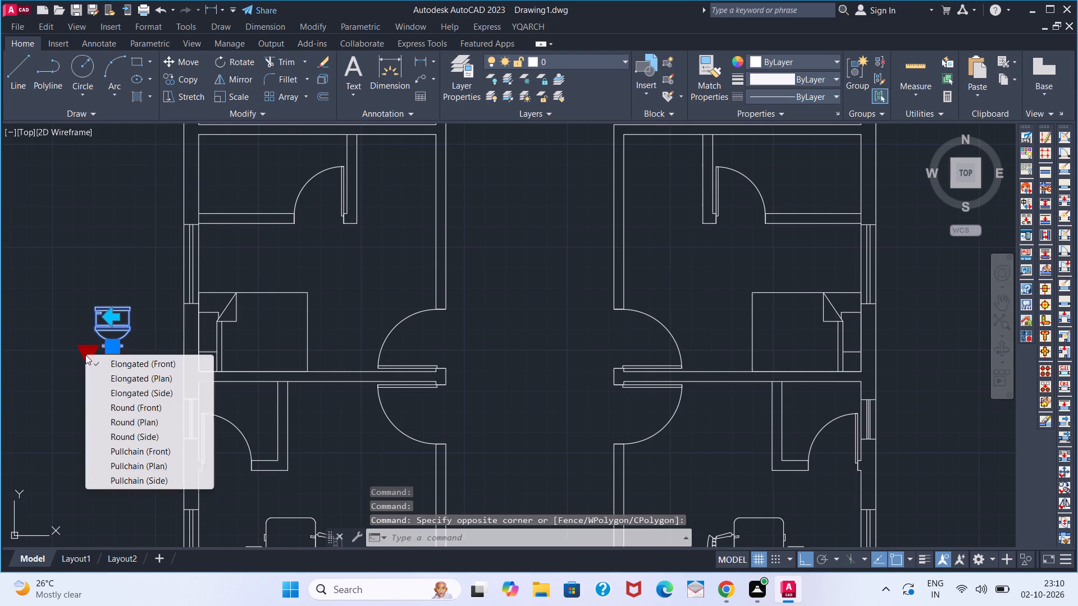
click(141, 420)
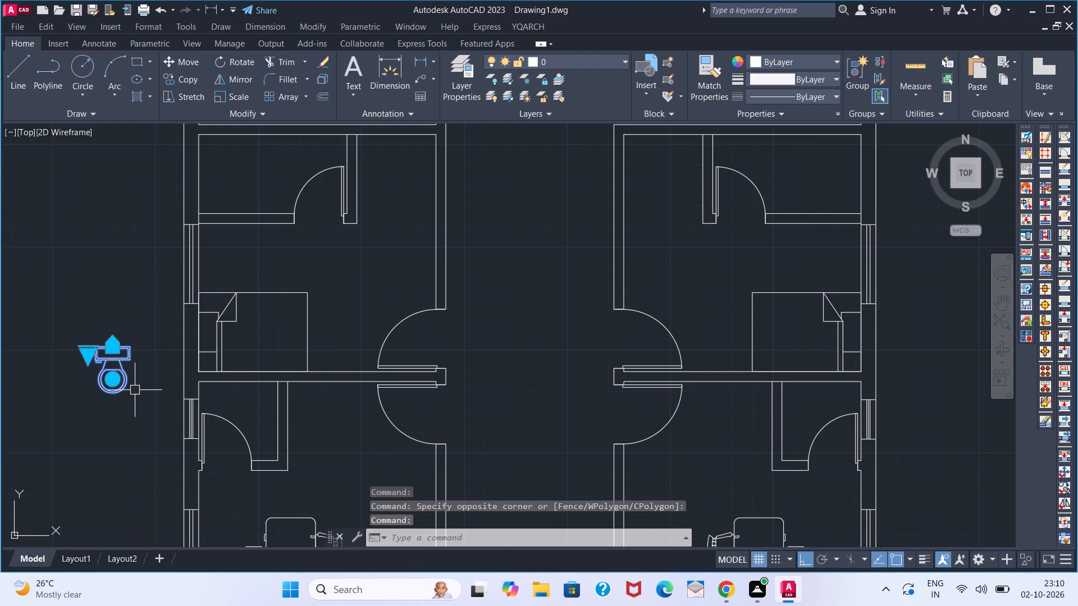
Rotate the toilet by 270° with Ortho on so its tank faces the left outer wall of the plan.
text(RO)
key(Return)
click(149, 373)
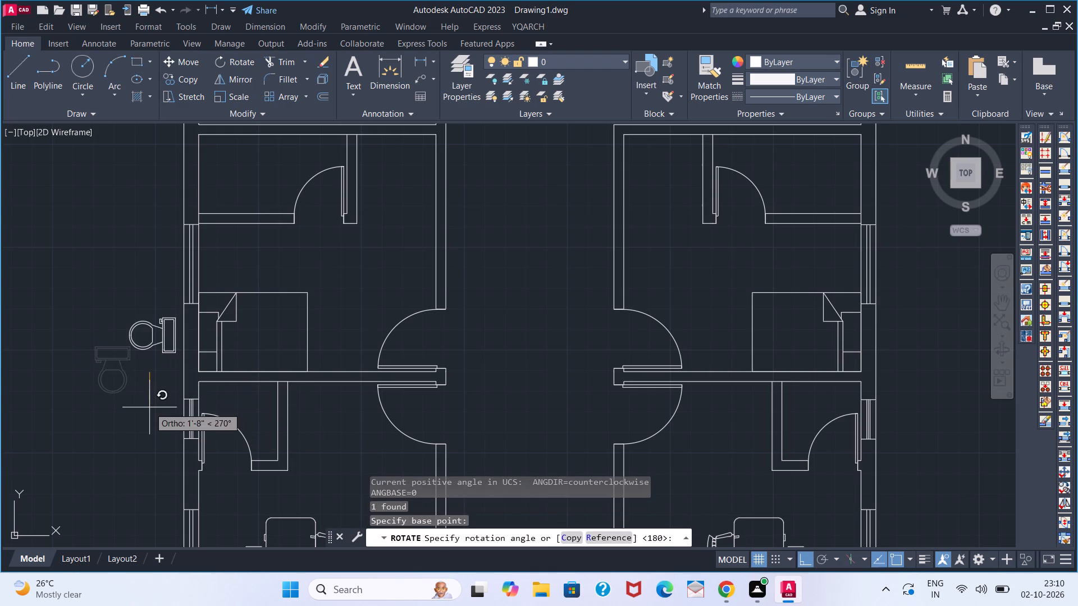
click(146, 423)
Copy the toilet, with Ortho off, into the left desk room's washroom, its tank against the inner partition near the upper wall.
click(154, 345)
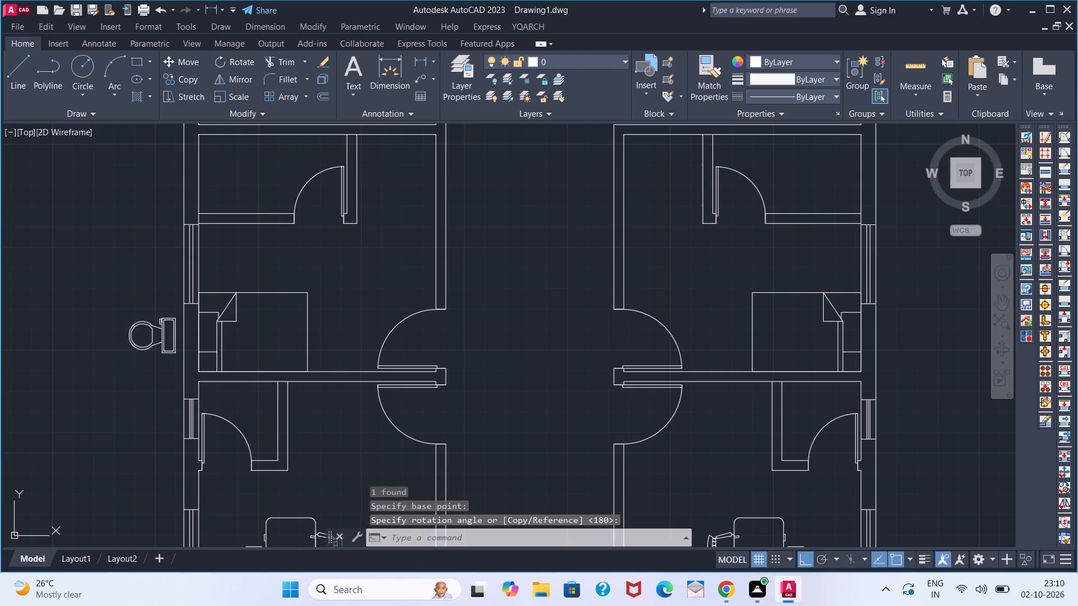
text(CO)
key(Return)
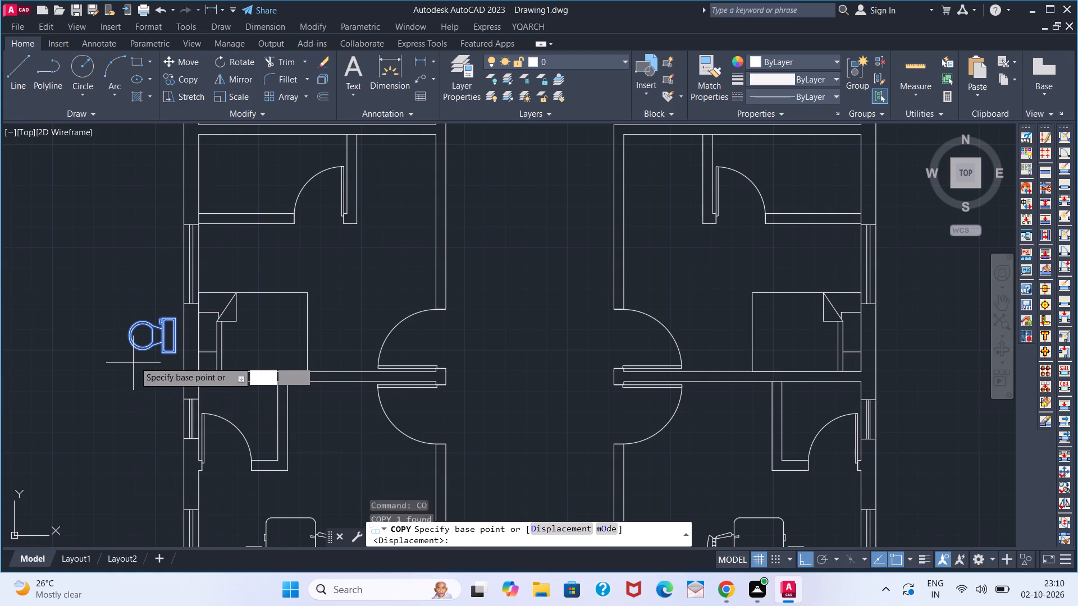
scroll(173, 356, up, 3)
click(176, 353)
scroll(287, 461, down, 3)
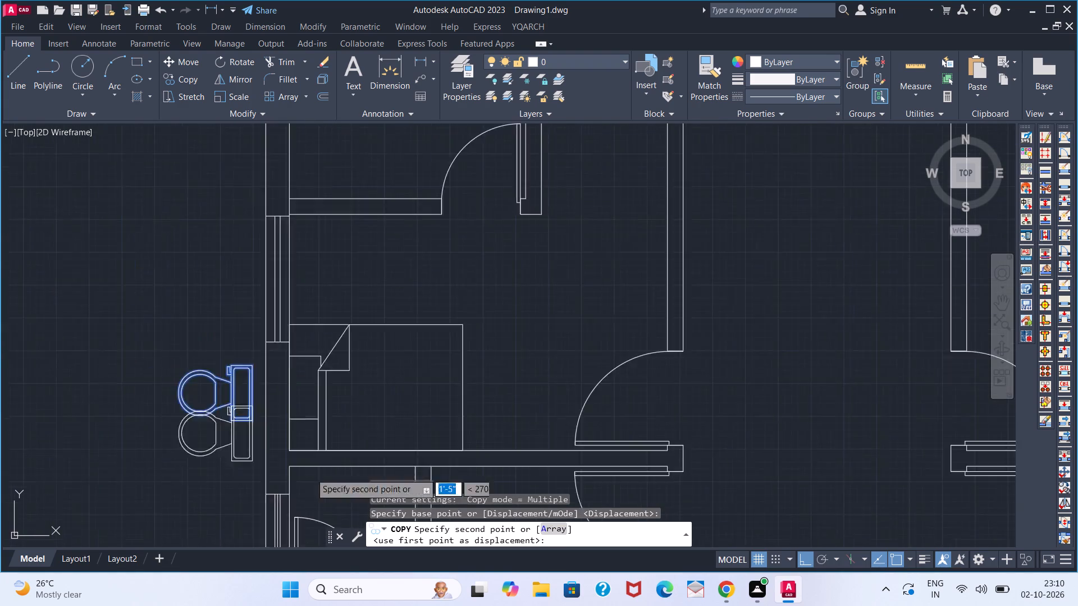
click(800, 563)
middle_drag(430, 451, 458, 302)
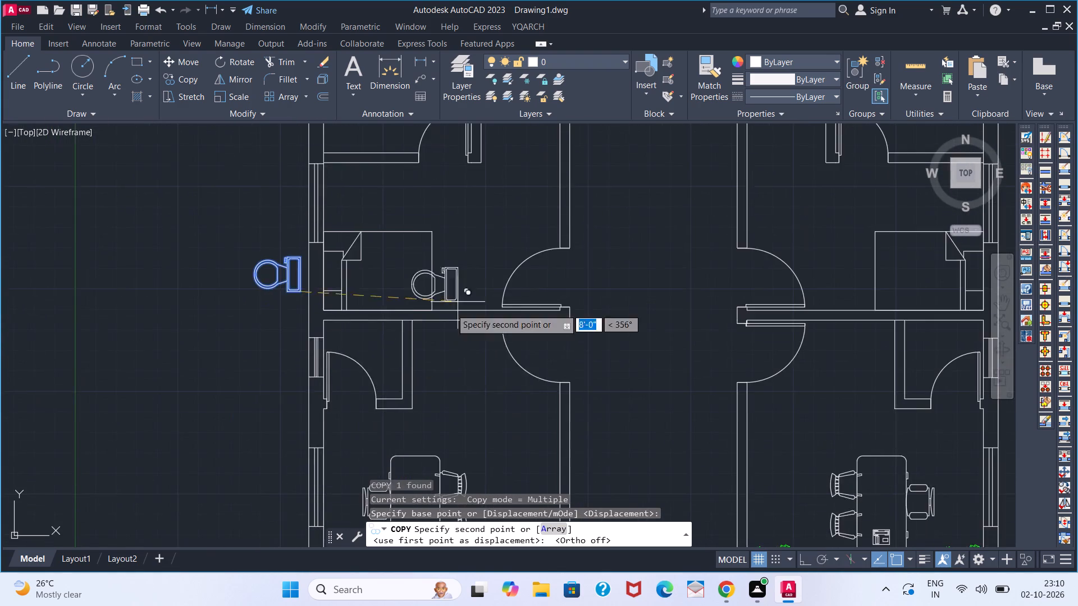
scroll(402, 360, up, 3)
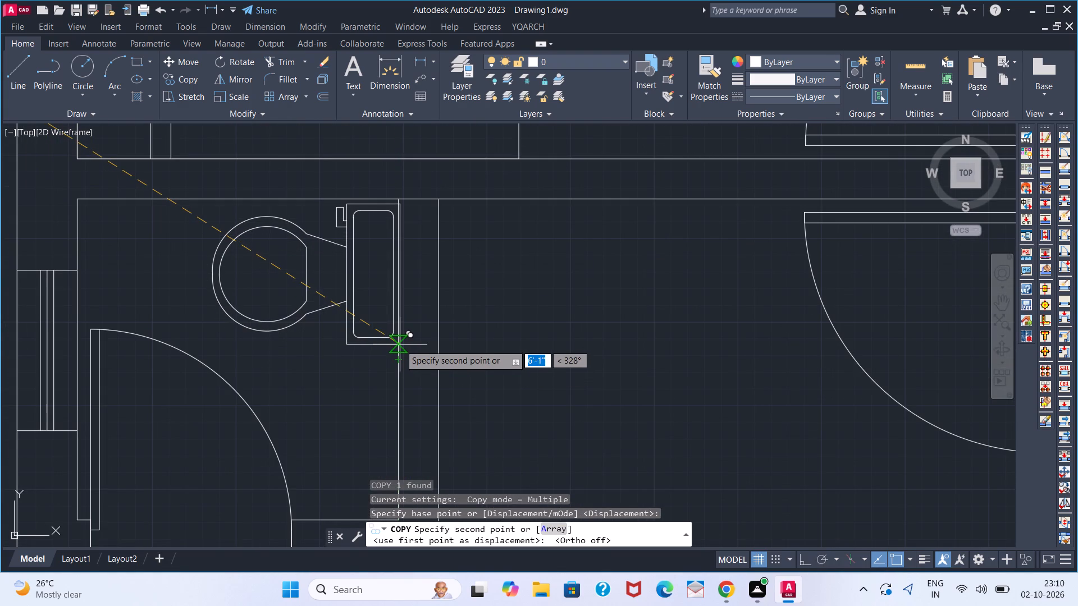
click(397, 339)
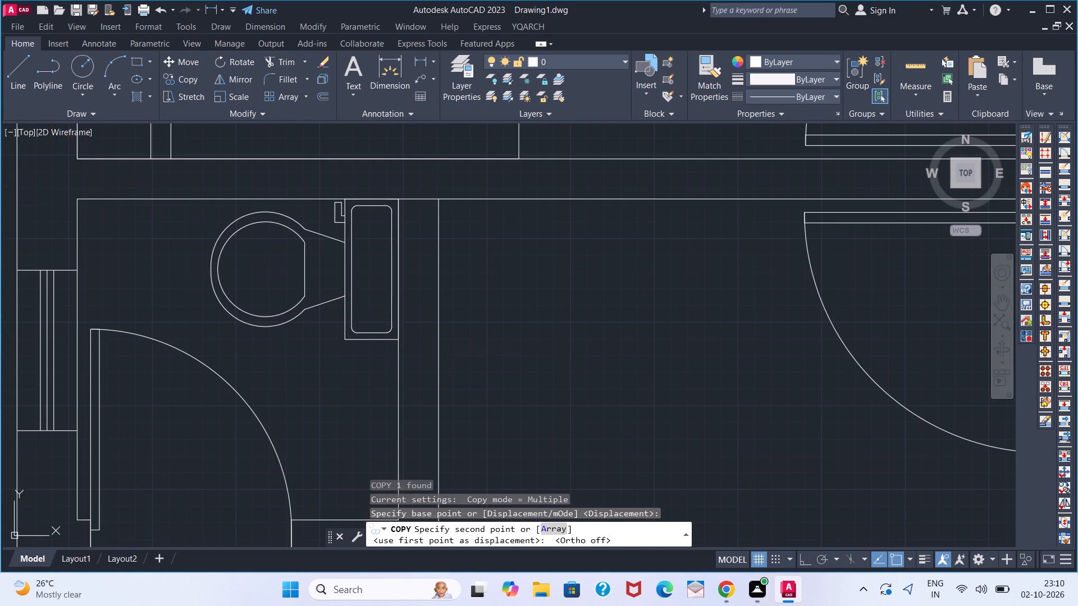
scroll(442, 374, down, 3)
middle_drag(819, 387, 377, 396)
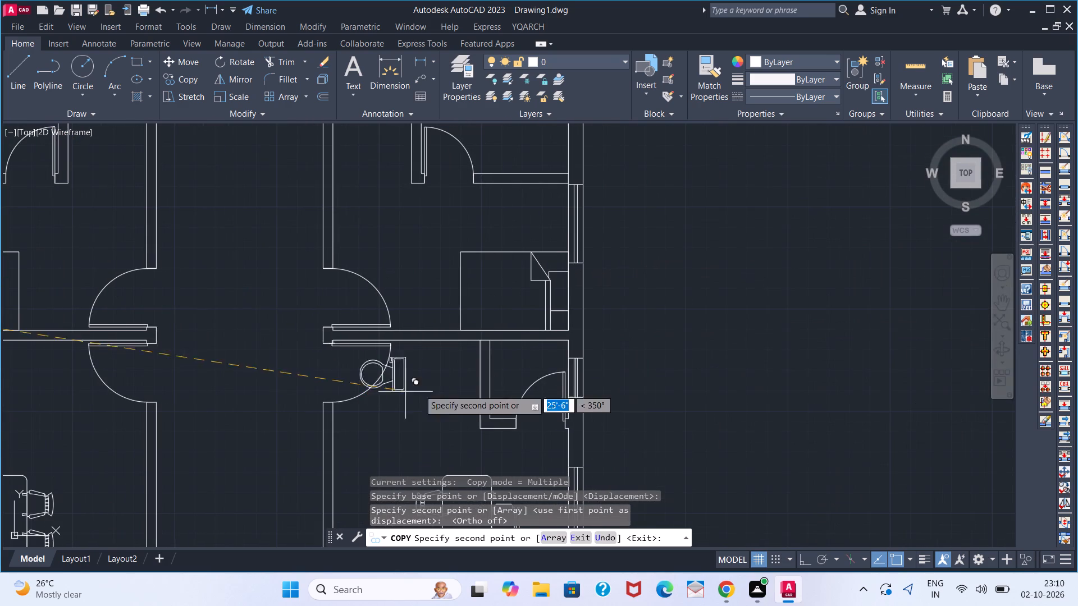
key(Escape)
Mirror the left washroom's toilet across a vertical line in the central corridor, keeping the original.
scroll(126, 403, down, 2)
middle_drag(125, 402, 225, 384)
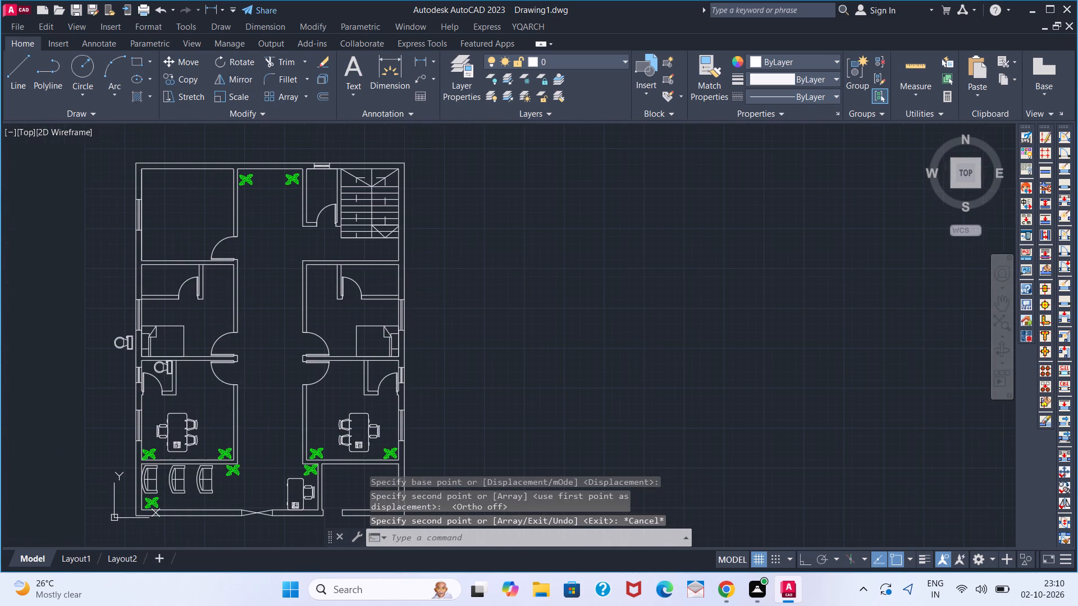
click(165, 370)
text(MI)
key(Return)
click(272, 408)
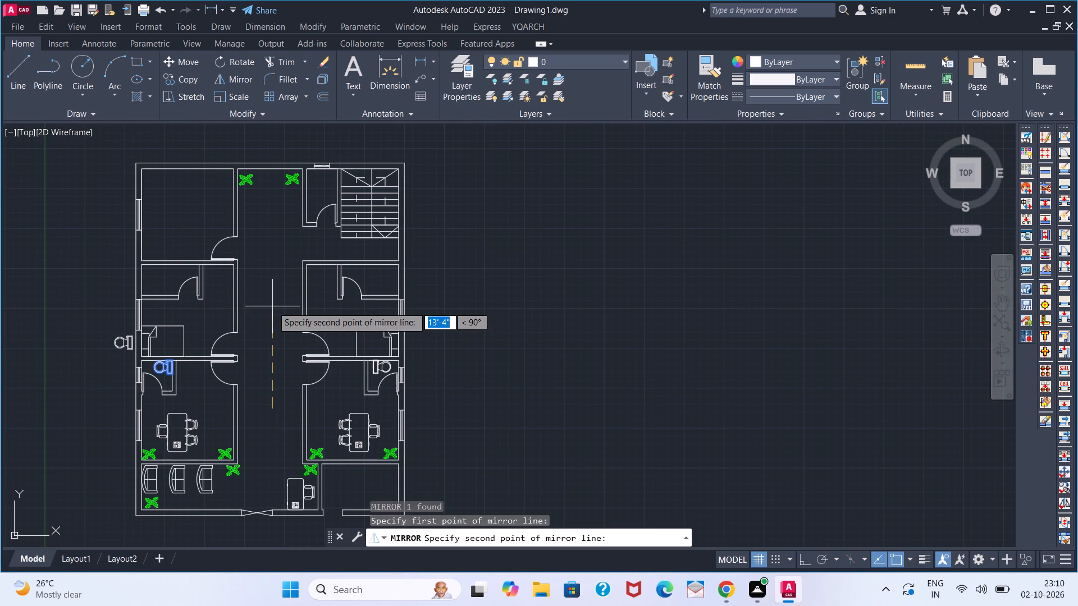
click(272, 306)
click(296, 352)
Move the mirrored toilet so its tank corner meets the upper inner corner of the right desk room's washroom, against the partition.
scroll(380, 325, up, 2)
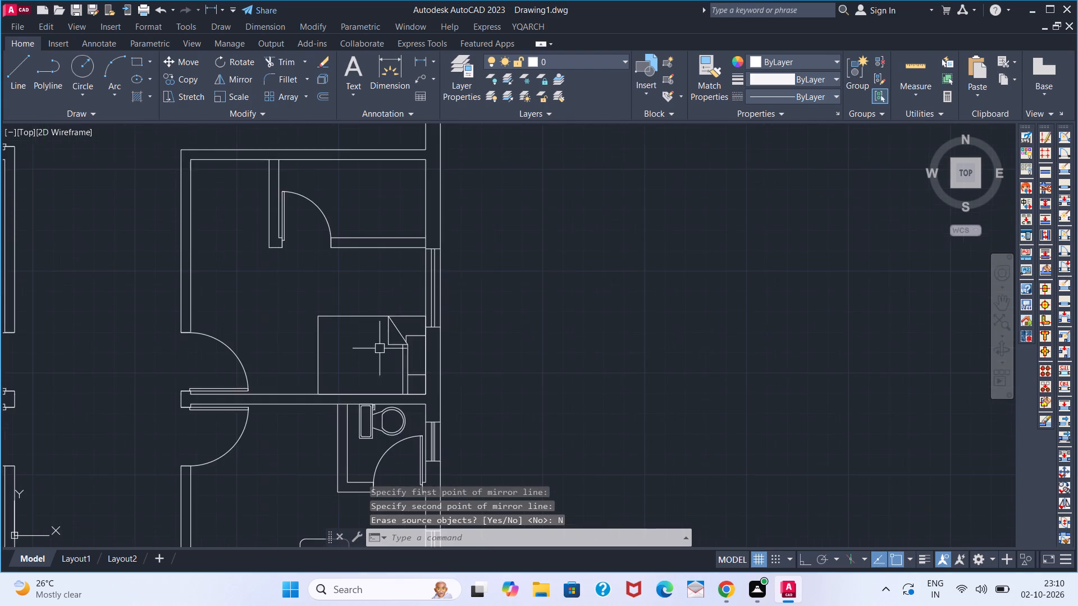
scroll(363, 402, up, 2)
click(351, 420)
scroll(339, 401, up, 2)
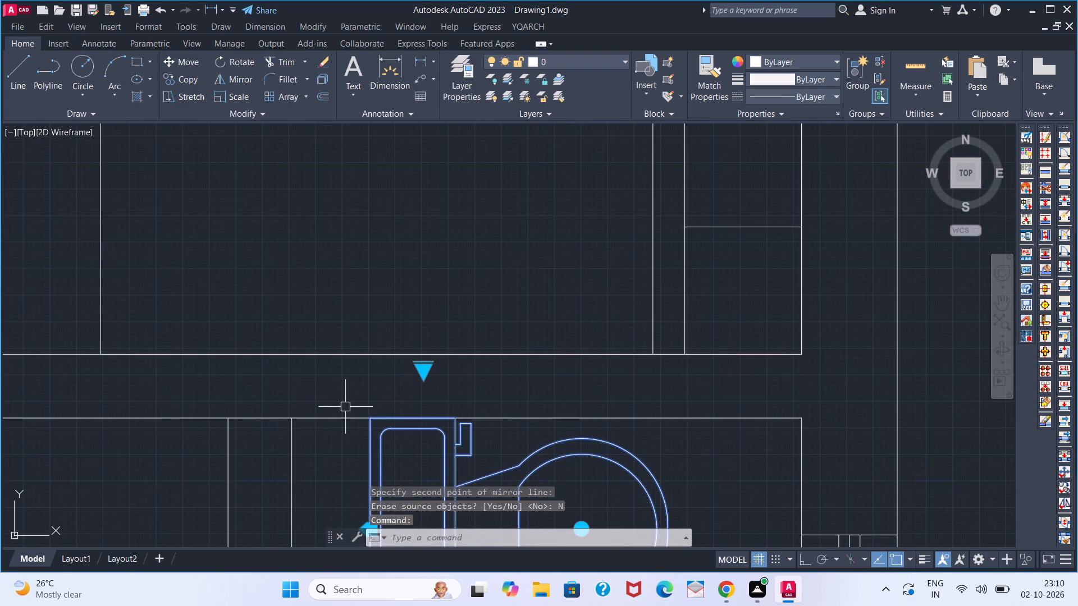
key(m)
key(Return)
click(369, 411)
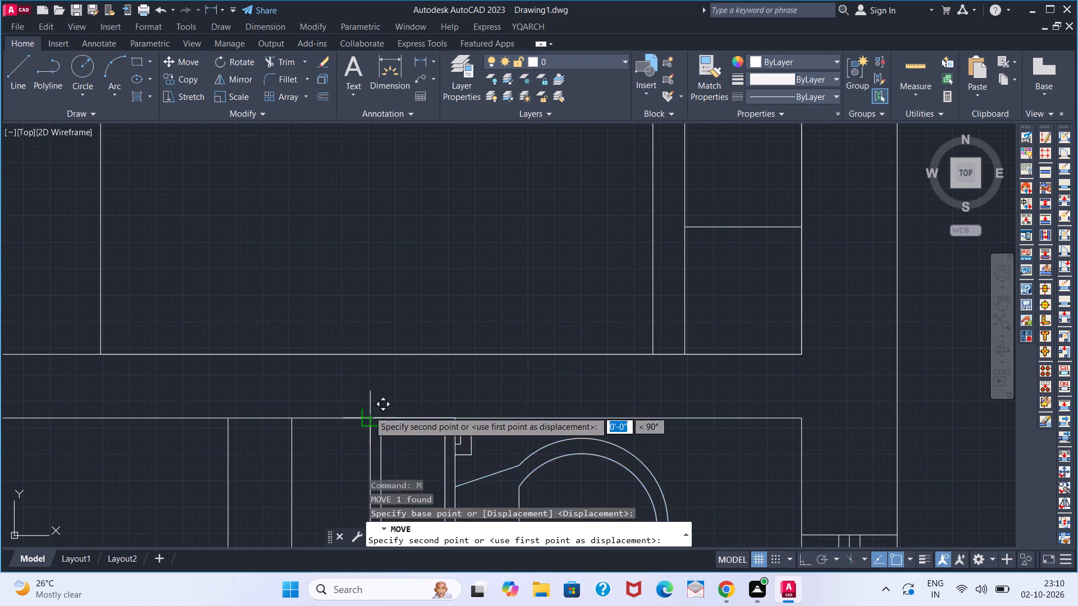
click(292, 421)
key(space)
scroll(292, 421, down, 2)
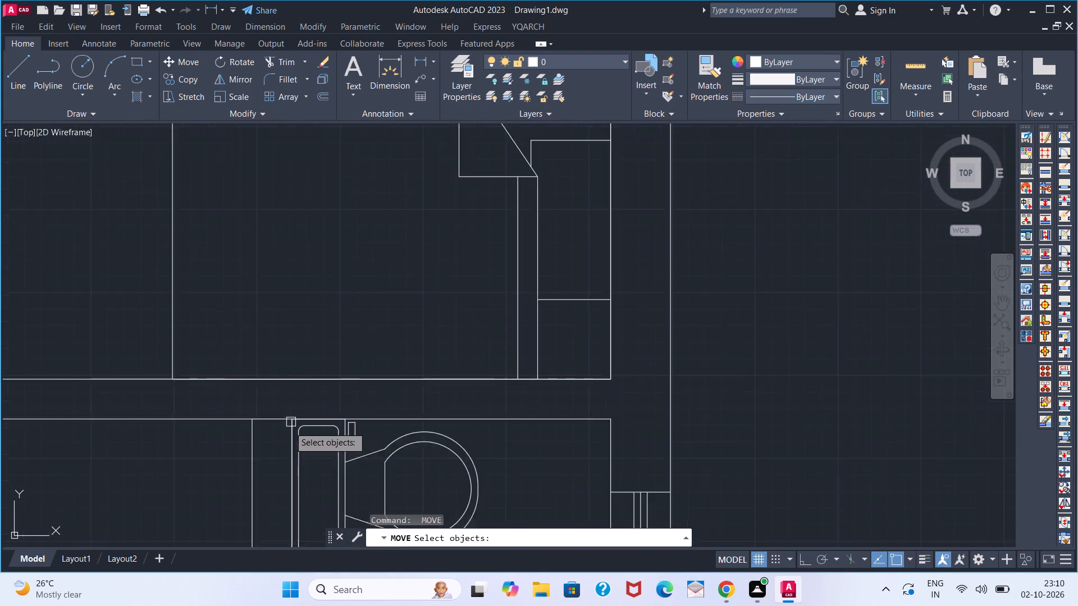
scroll(287, 429, down, 1)
scroll(190, 439, down, 2)
scroll(186, 324, down, 2)
middle_drag(134, 325, 244, 319)
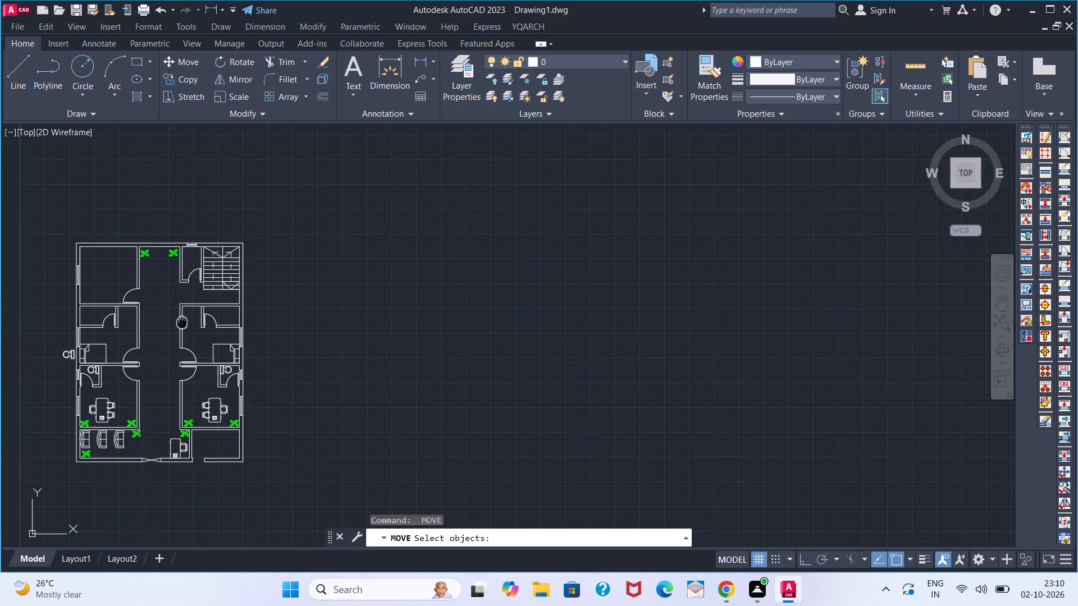
middle_drag(244, 319, 284, 320)
middle_click(314, 323)
scroll(210, 353, up, 2)
key(space)
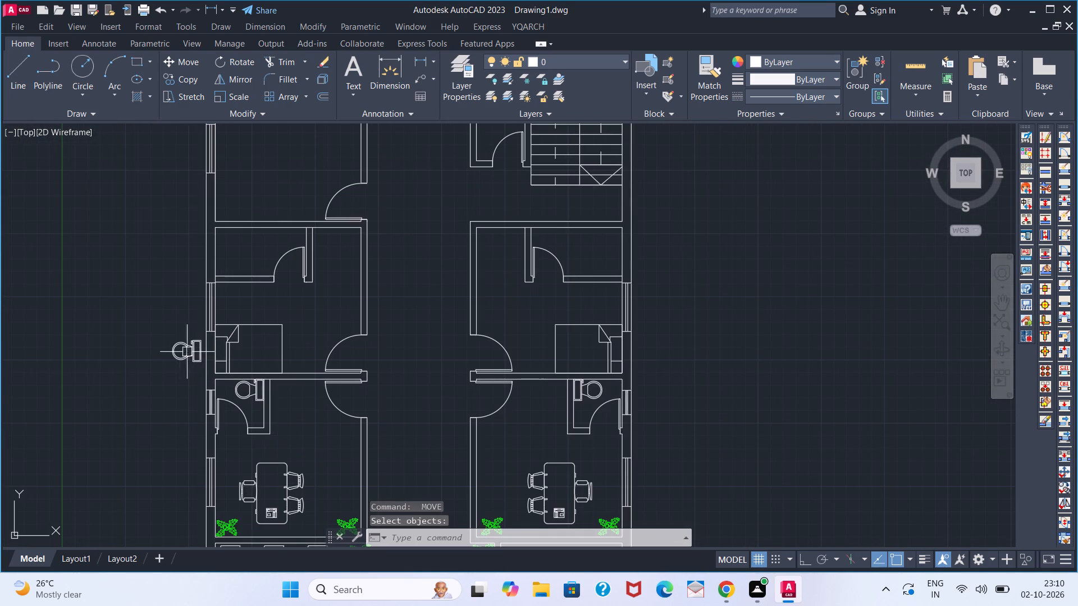
Erase the spare toilet lying outside the left outer wall.
click(179, 351)
key(Delete)
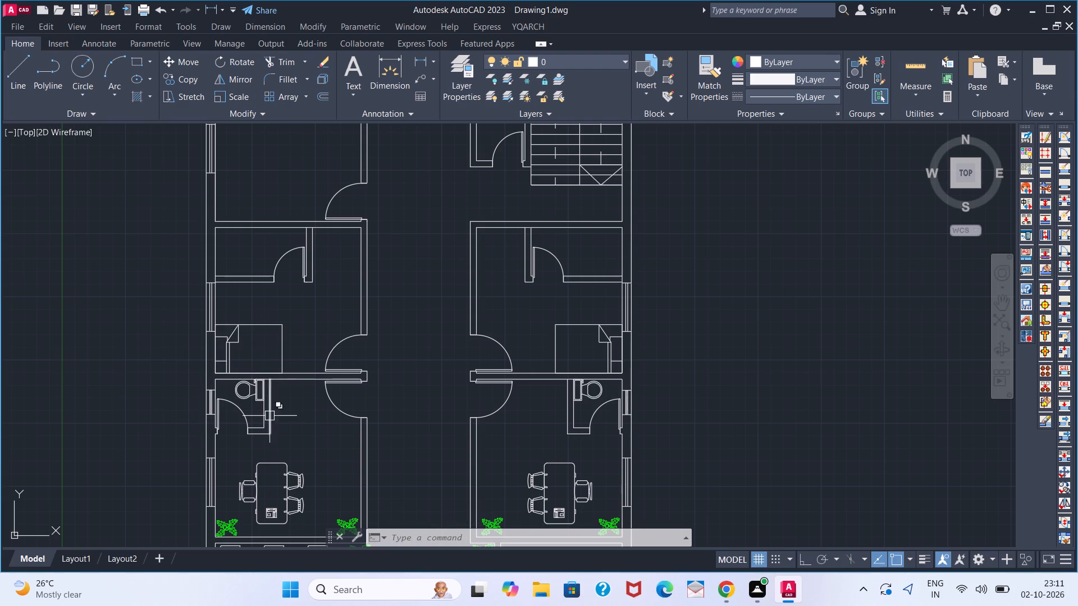
Copy the right desk room's toilet into the upper end of the small washroom beside the staircase.
scroll(326, 306, down, 1)
middle_drag(353, 281, 325, 365)
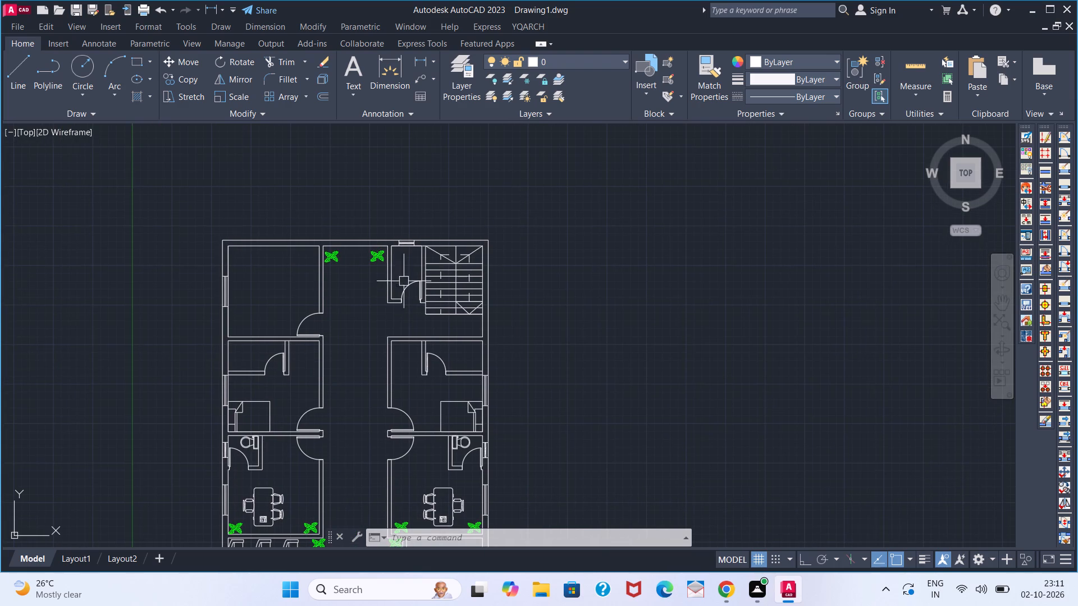
click(462, 439)
text(CO)
key(Return)
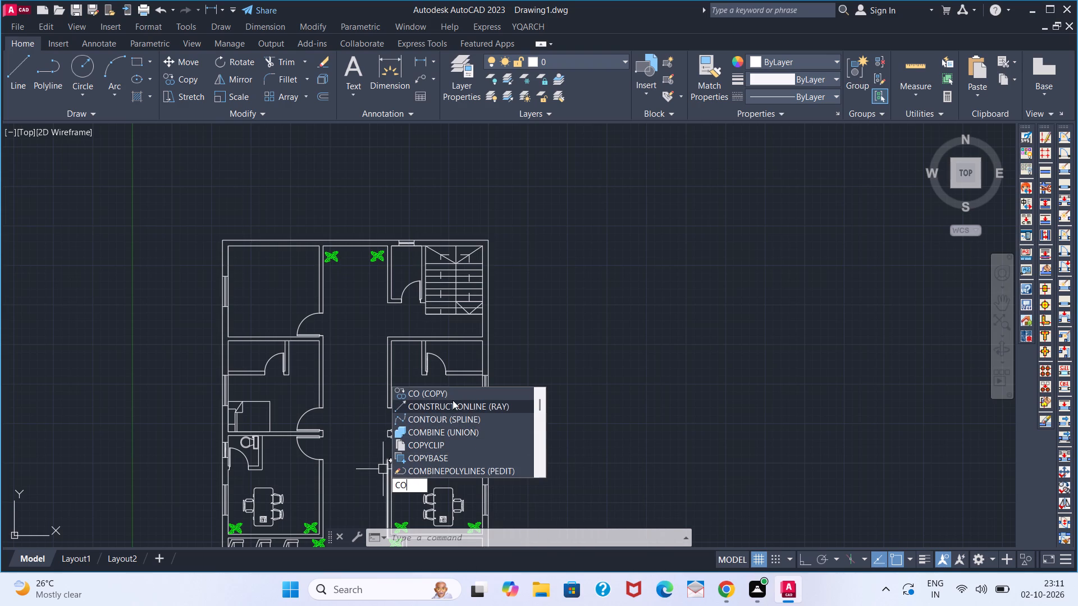
click(452, 392)
click(459, 448)
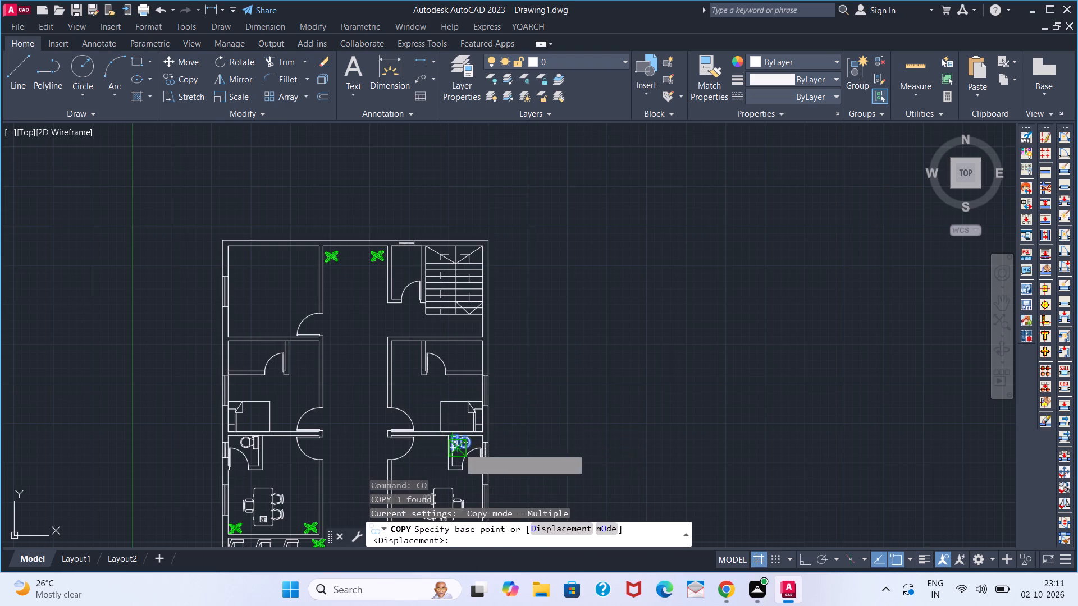
scroll(400, 276, up, 2)
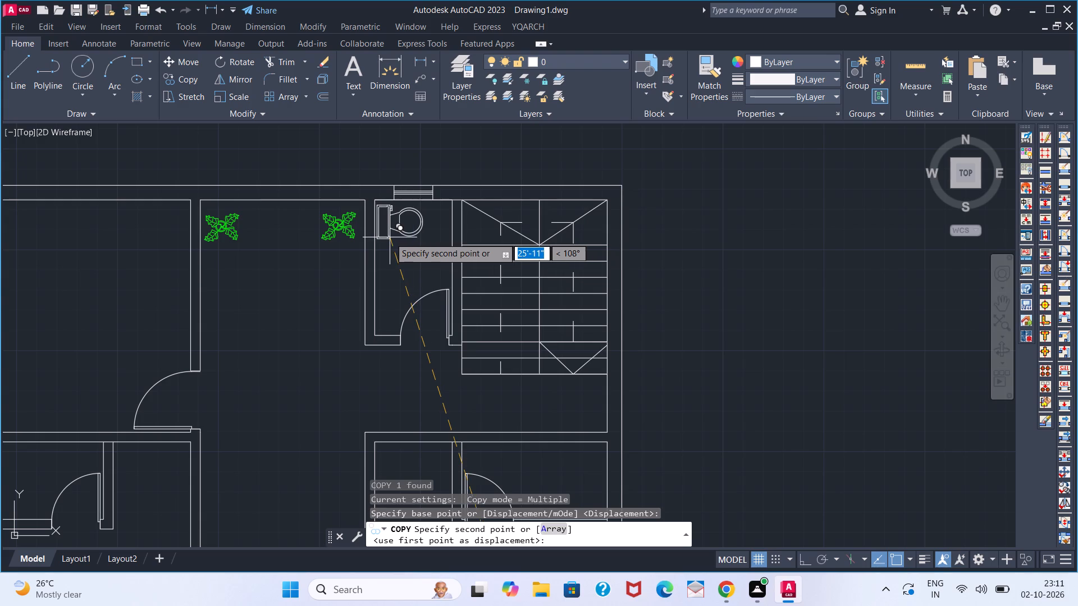
click(390, 235)
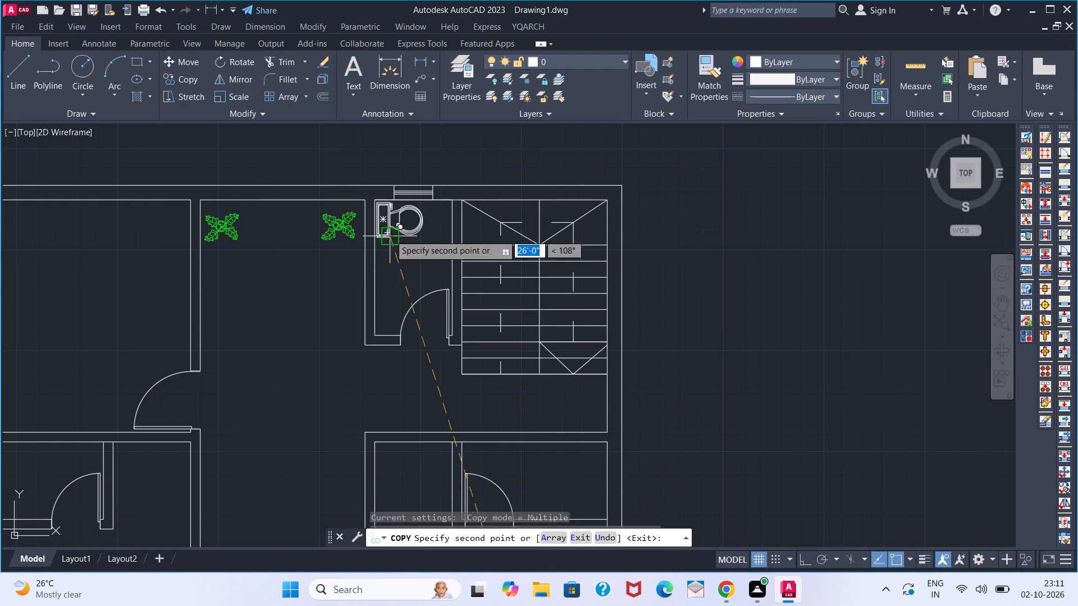
key(Escape)
Move the copied toilet so its tank corner snaps into the upper-left inner corner of the washroom beside the staircase.
click(395, 230)
scroll(377, 229, up, 3)
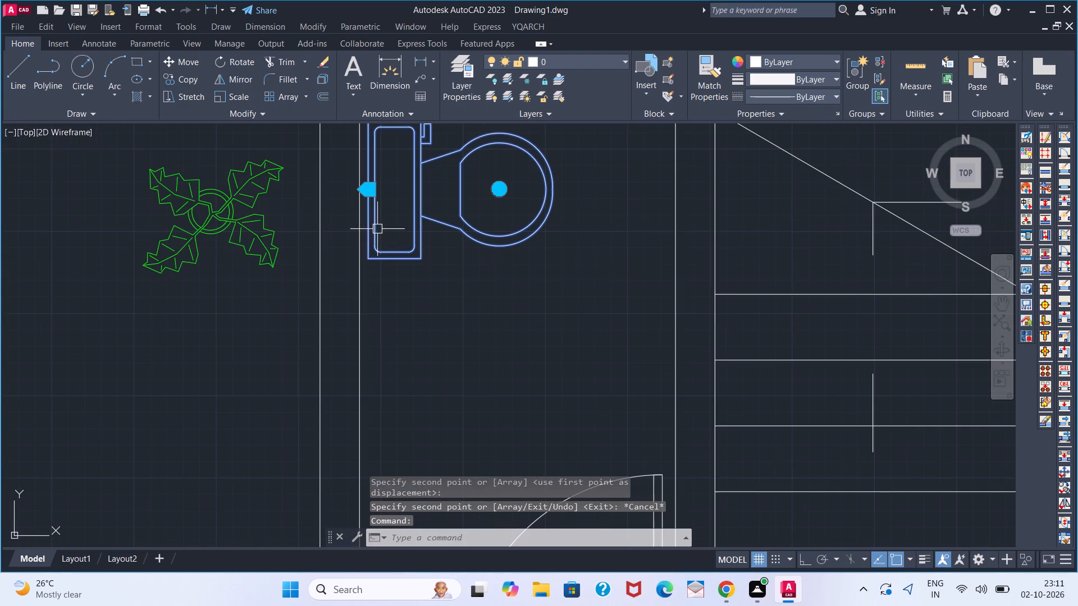
key(m)
key(Return)
middle_drag(373, 231, 398, 395)
scroll(386, 309, up, 3)
click(409, 211)
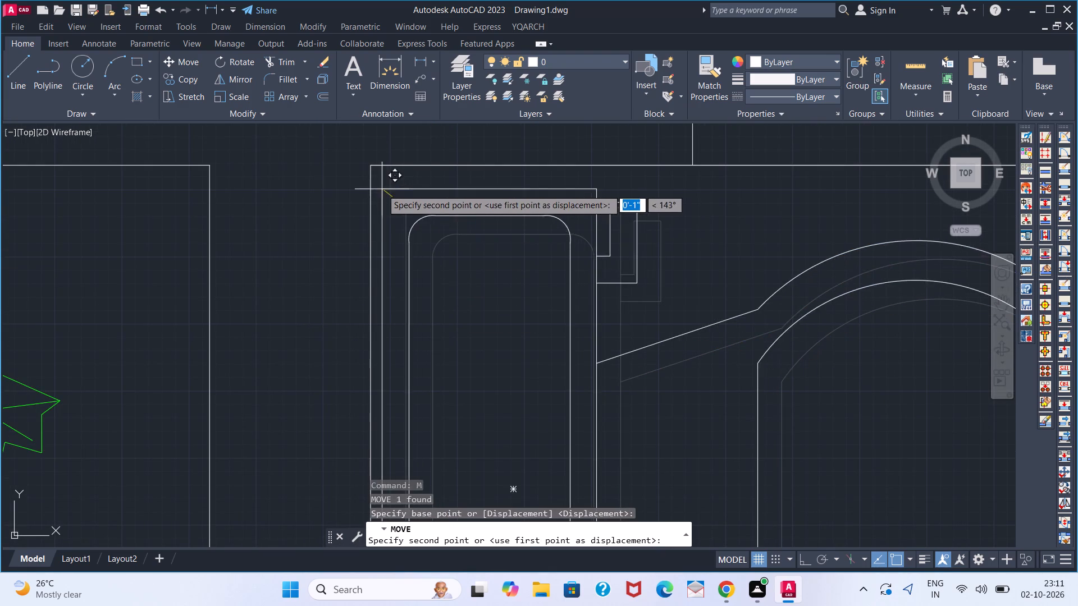
click(372, 171)
key(space)
scroll(407, 305, down, 5)
key(space)
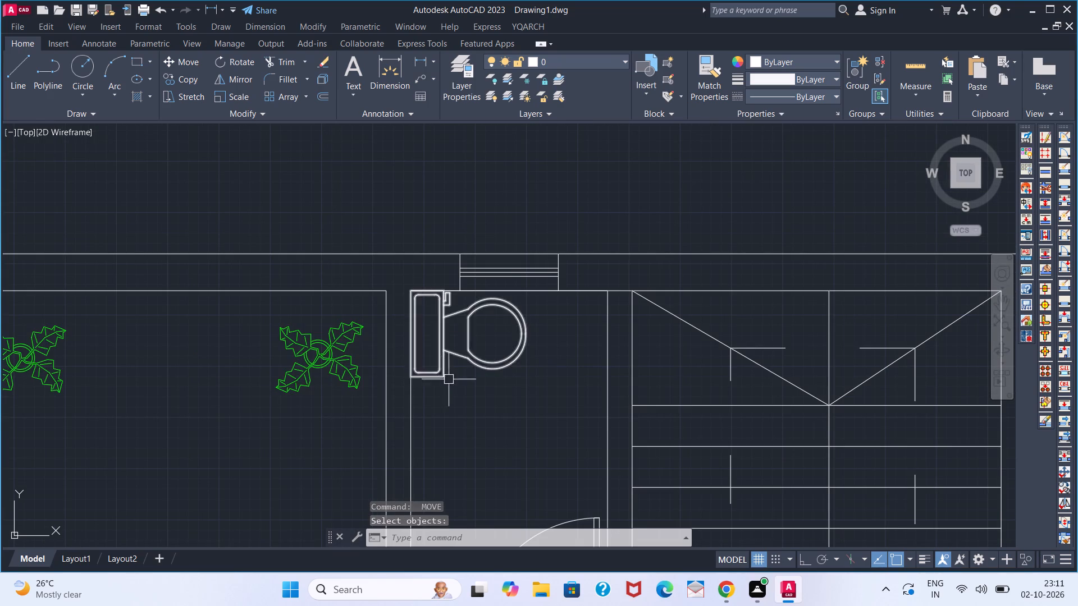
scroll(455, 393, down, 2)
scroll(436, 435, down, 1)
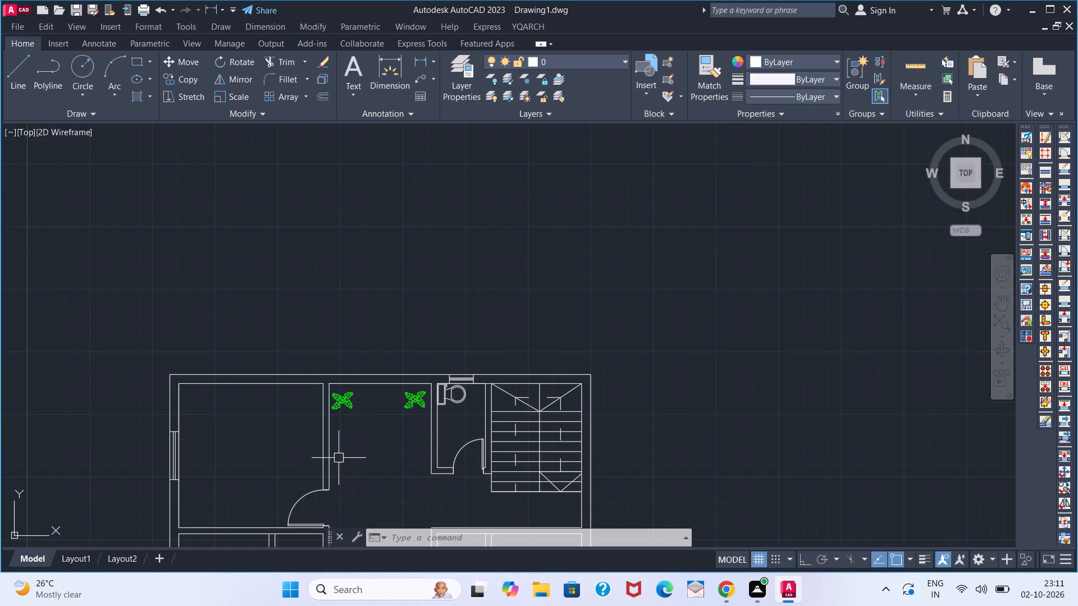
Copy the left desk room's washroom door into the bottom outer wall's opening at the small lower-right room.
scroll(379, 440, down, 2)
middle_click(379, 444)
middle_drag(379, 444, 508, 290)
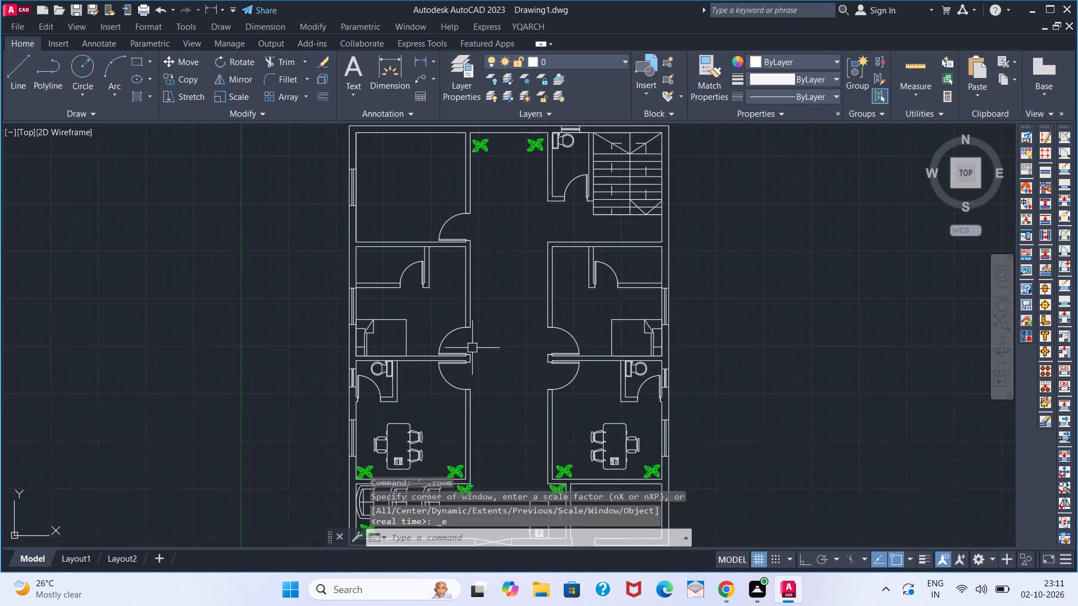
scroll(484, 342, down, 1)
middle_drag(485, 366, 520, 336)
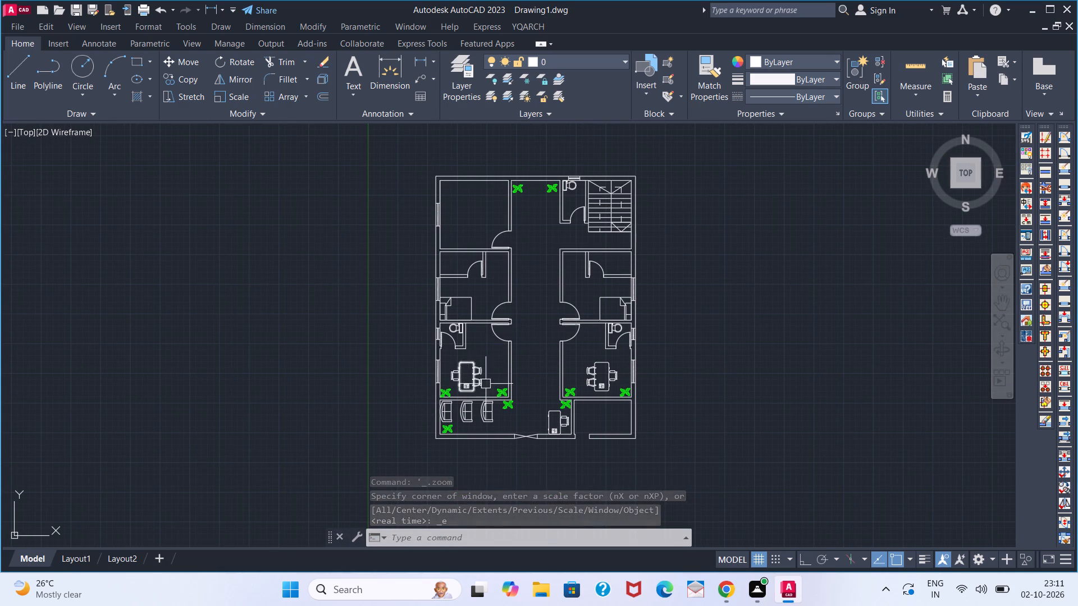
scroll(452, 348, up, 2)
click(449, 330)
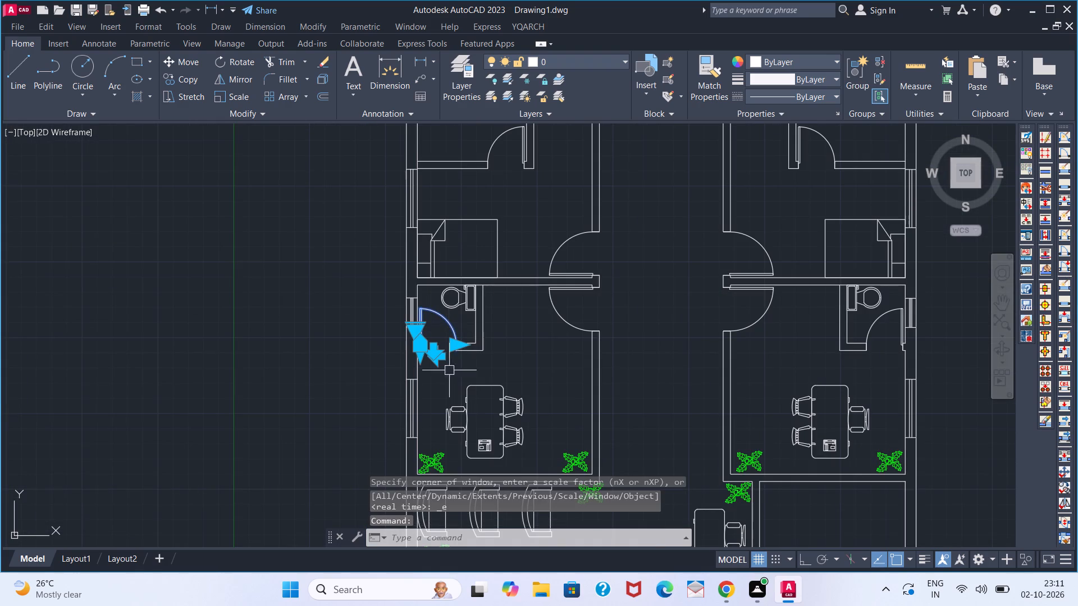
text(CO)
key(Return)
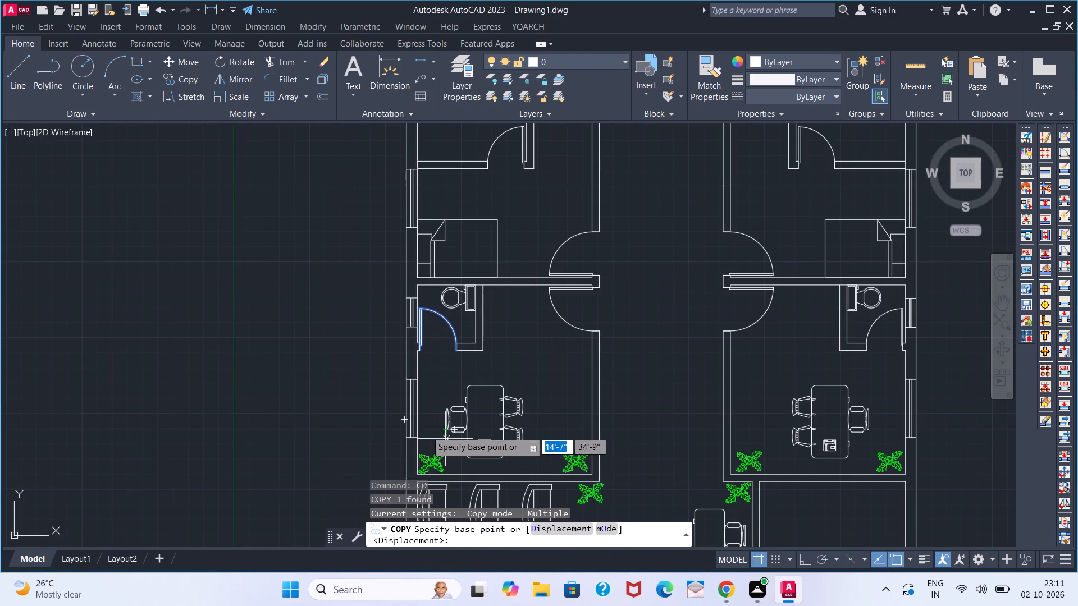
scroll(428, 346, up, 2)
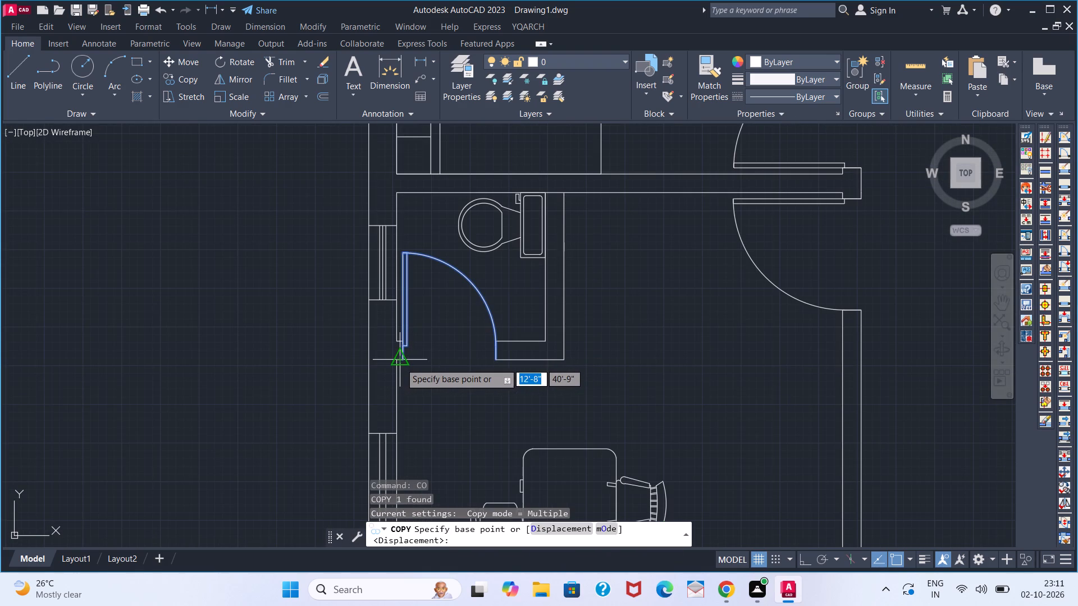
scroll(404, 363, up, 2)
click(404, 363)
scroll(459, 395, down, 5)
middle_drag(606, 483, 565, 374)
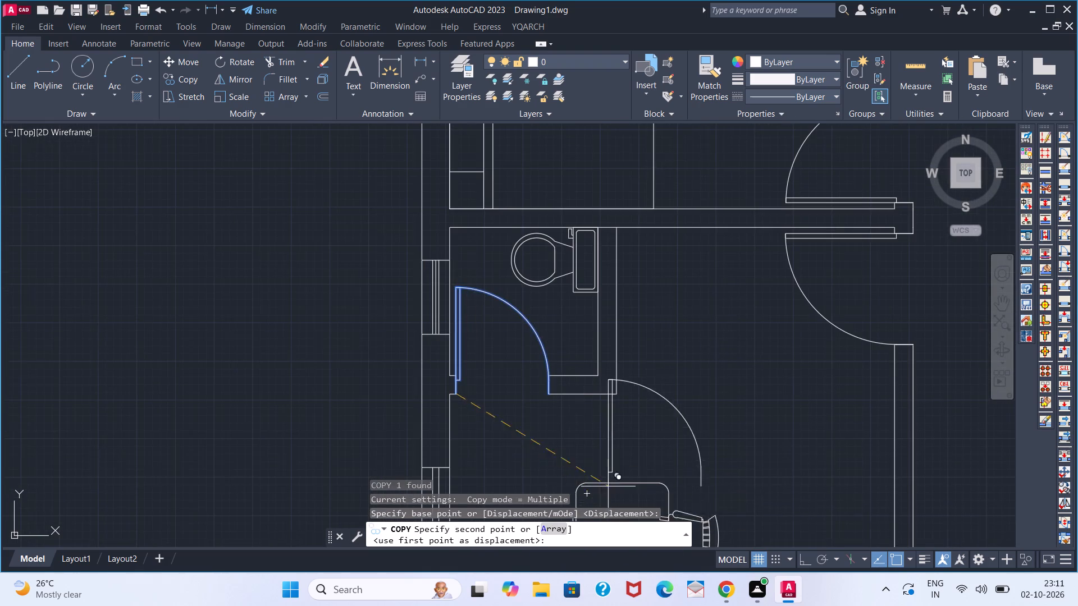
middle_drag(565, 374, 301, 141)
scroll(305, 139, down, 5)
scroll(420, 218, up, 6)
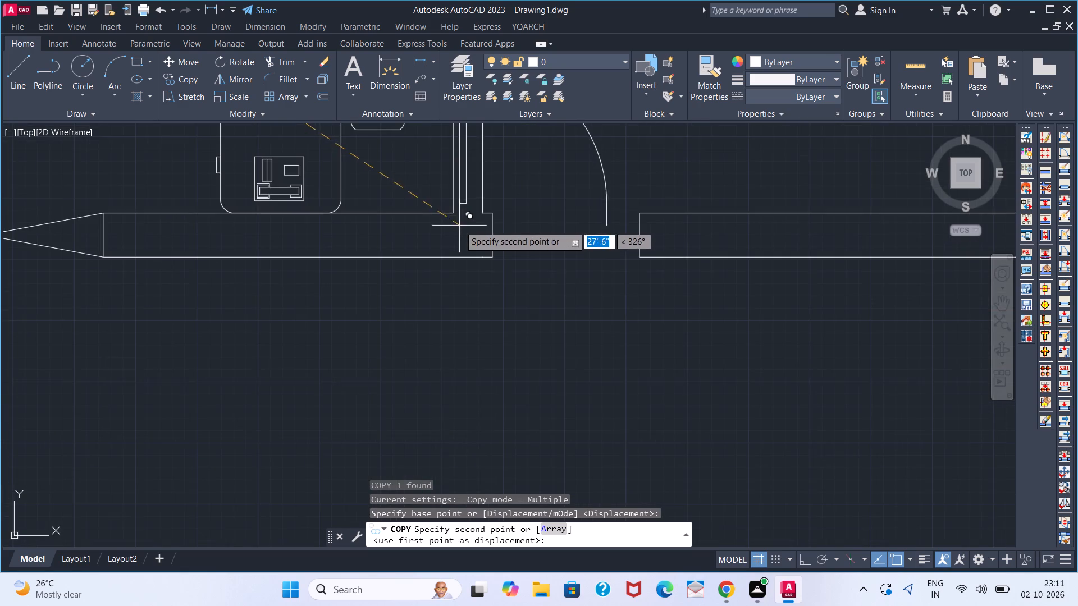
click(490, 249)
key(Escape)
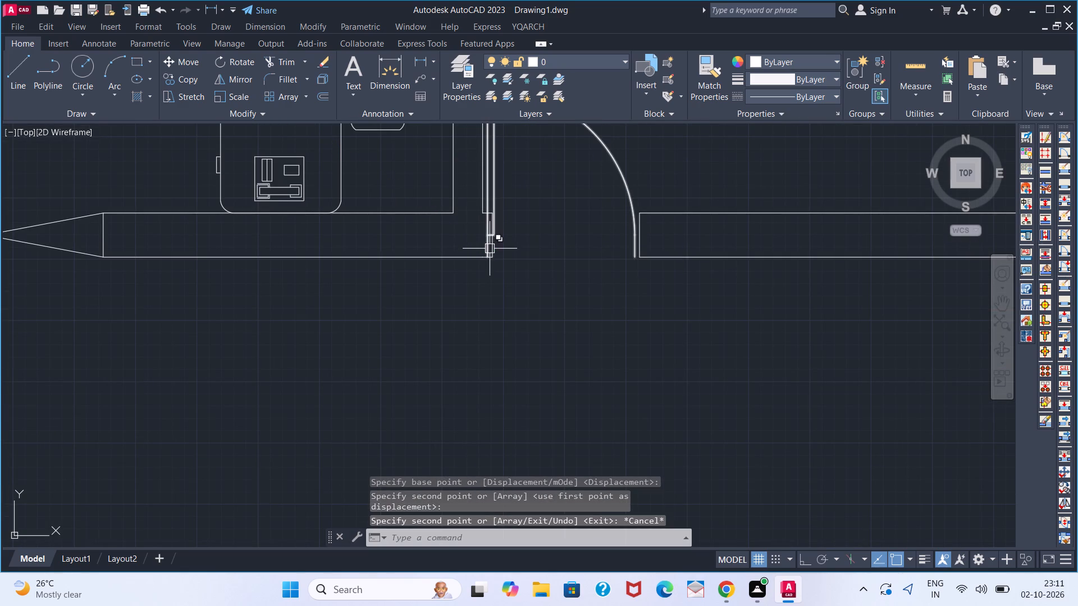
Move the copied door so its hinge-side end snaps to the outer corner of the opening's left jamb.
click(496, 194)
scroll(496, 258, up, 3)
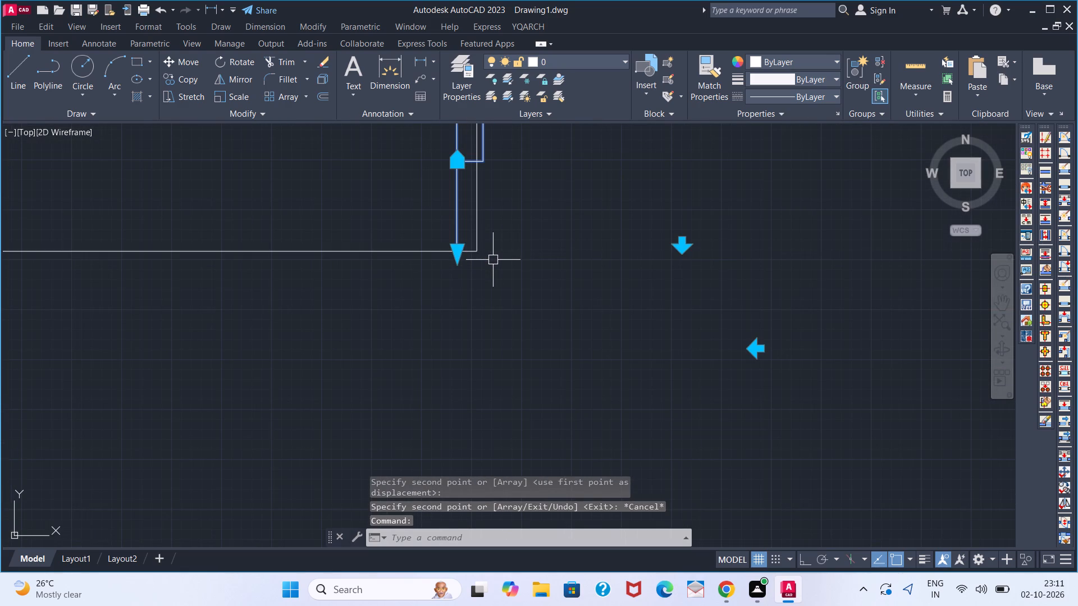
key(m)
key(Return)
click(460, 259)
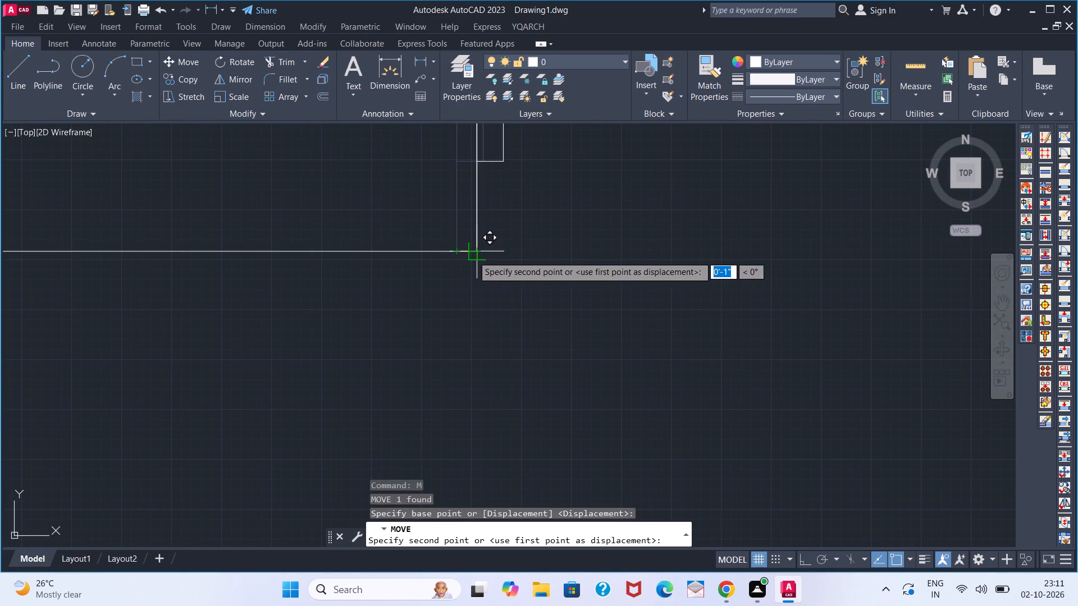
click(473, 256)
key(space)
scroll(458, 260, down, 7)
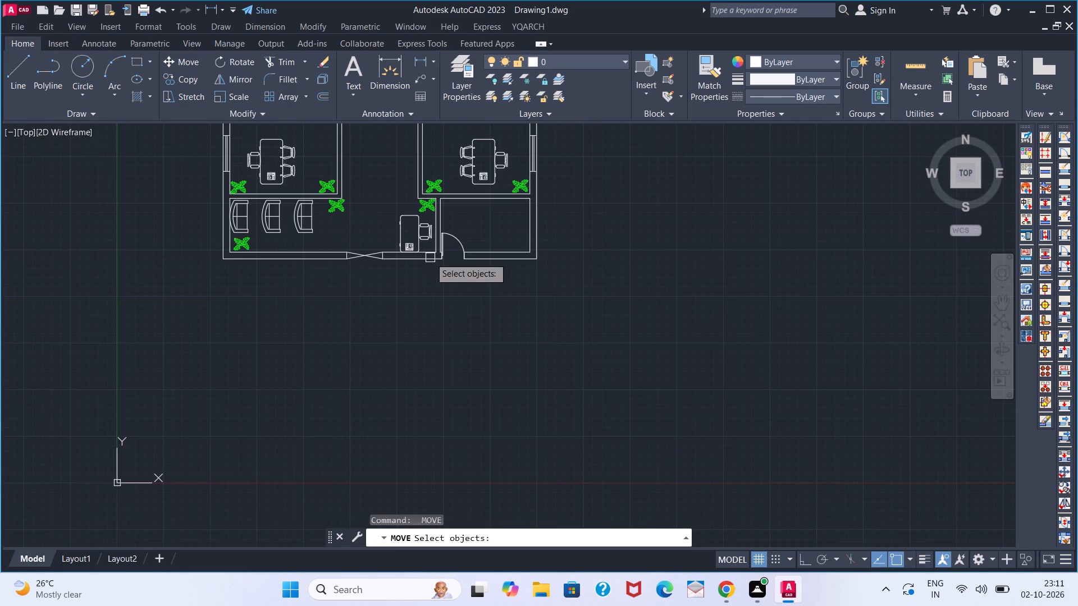
key(space)
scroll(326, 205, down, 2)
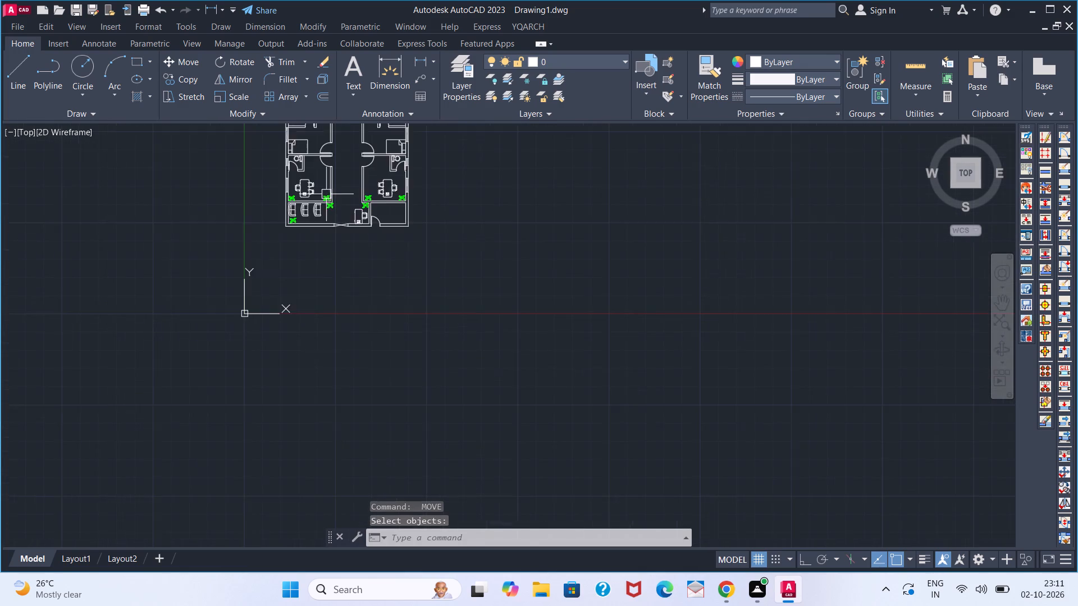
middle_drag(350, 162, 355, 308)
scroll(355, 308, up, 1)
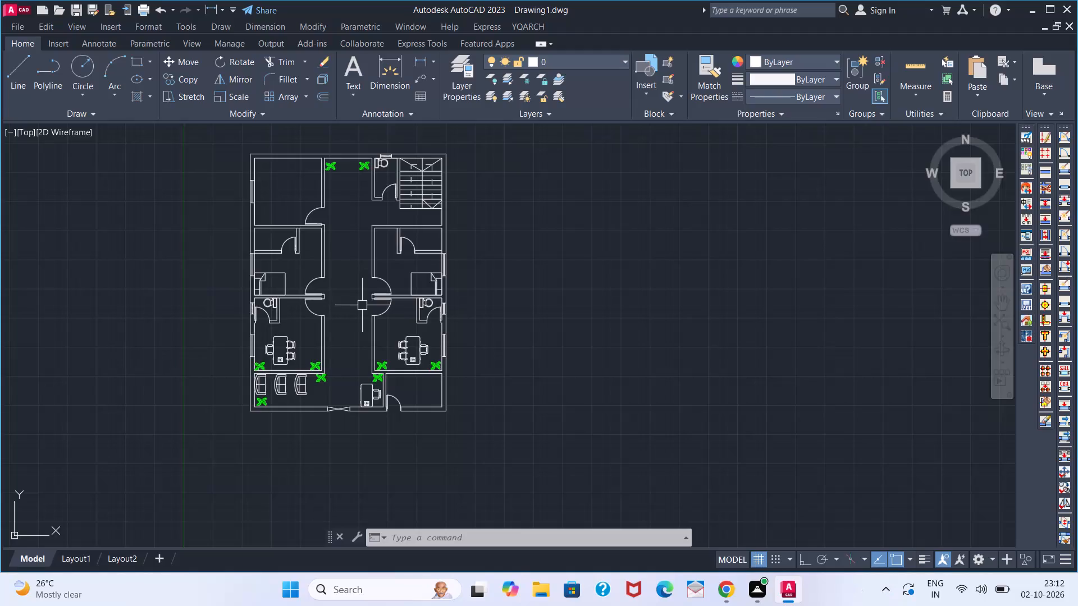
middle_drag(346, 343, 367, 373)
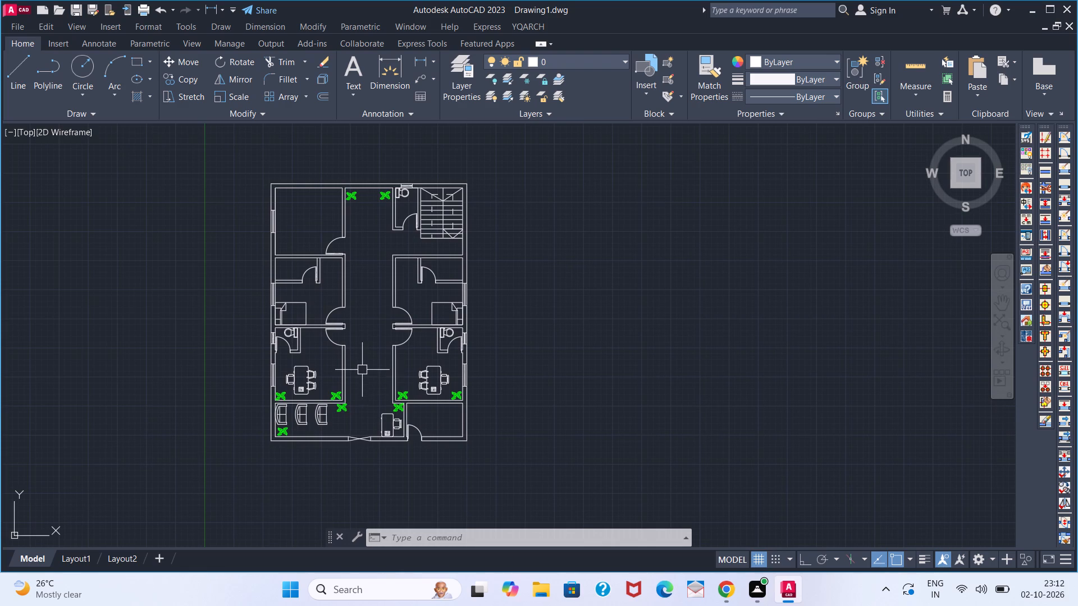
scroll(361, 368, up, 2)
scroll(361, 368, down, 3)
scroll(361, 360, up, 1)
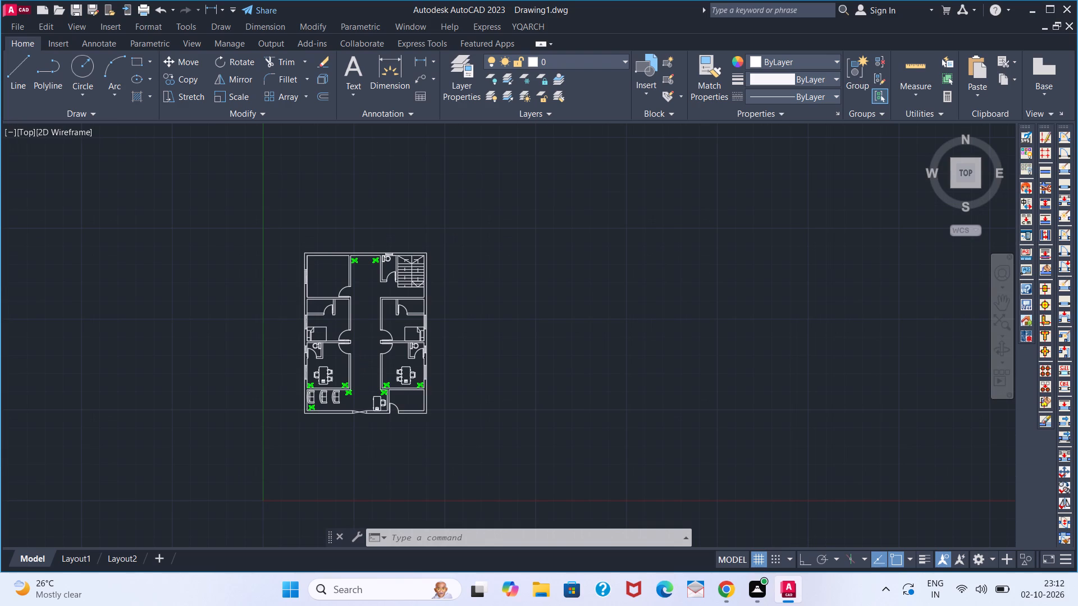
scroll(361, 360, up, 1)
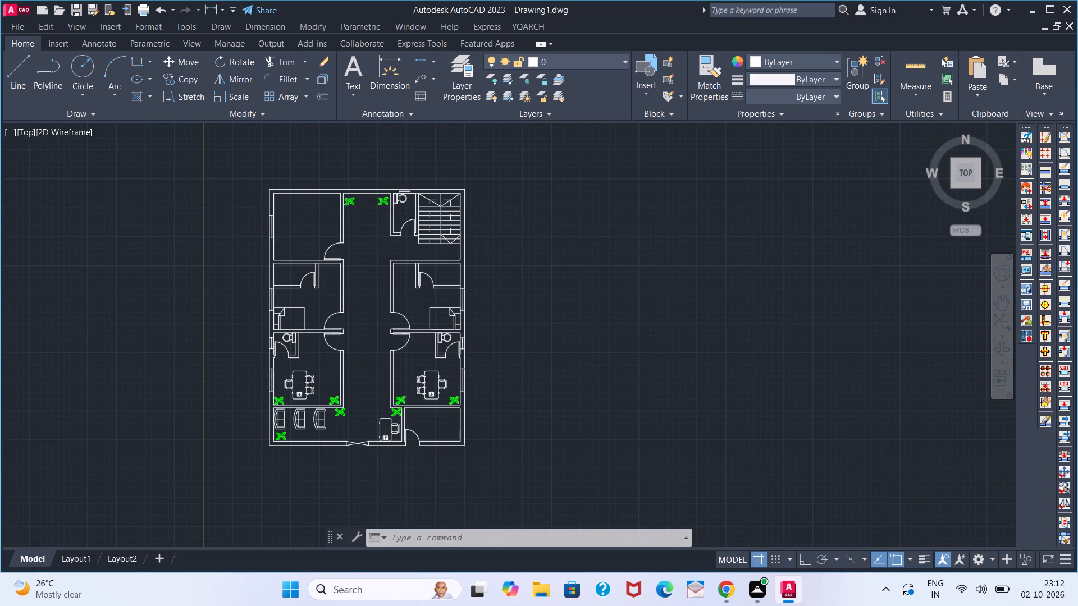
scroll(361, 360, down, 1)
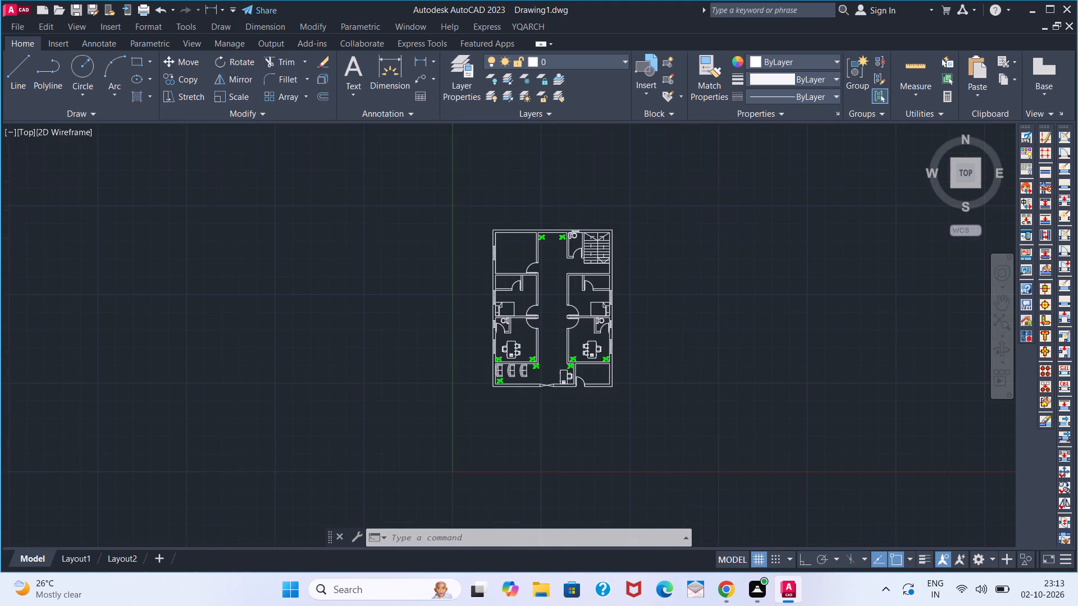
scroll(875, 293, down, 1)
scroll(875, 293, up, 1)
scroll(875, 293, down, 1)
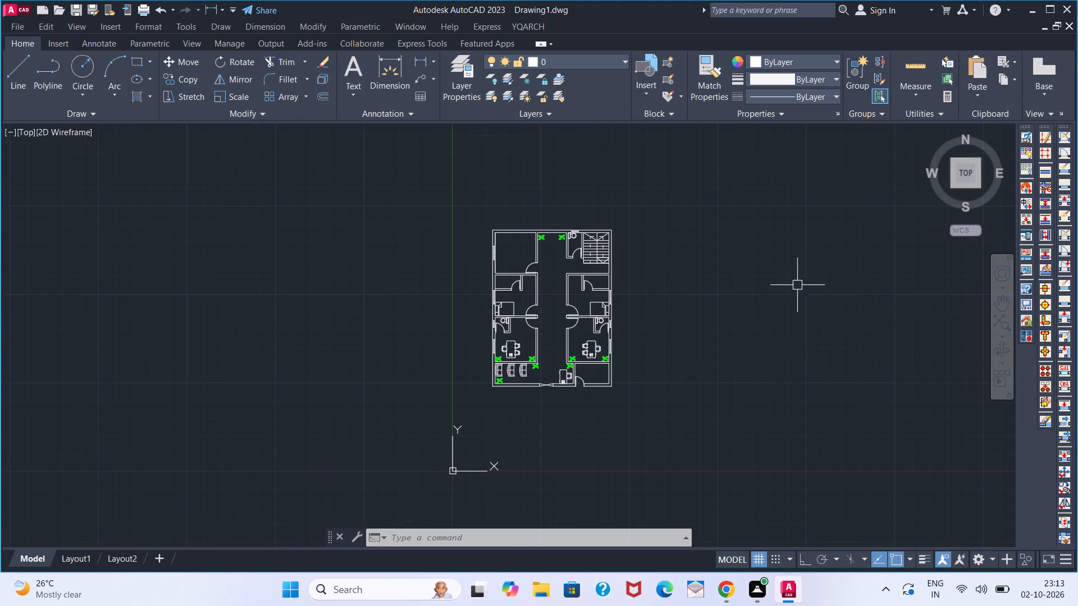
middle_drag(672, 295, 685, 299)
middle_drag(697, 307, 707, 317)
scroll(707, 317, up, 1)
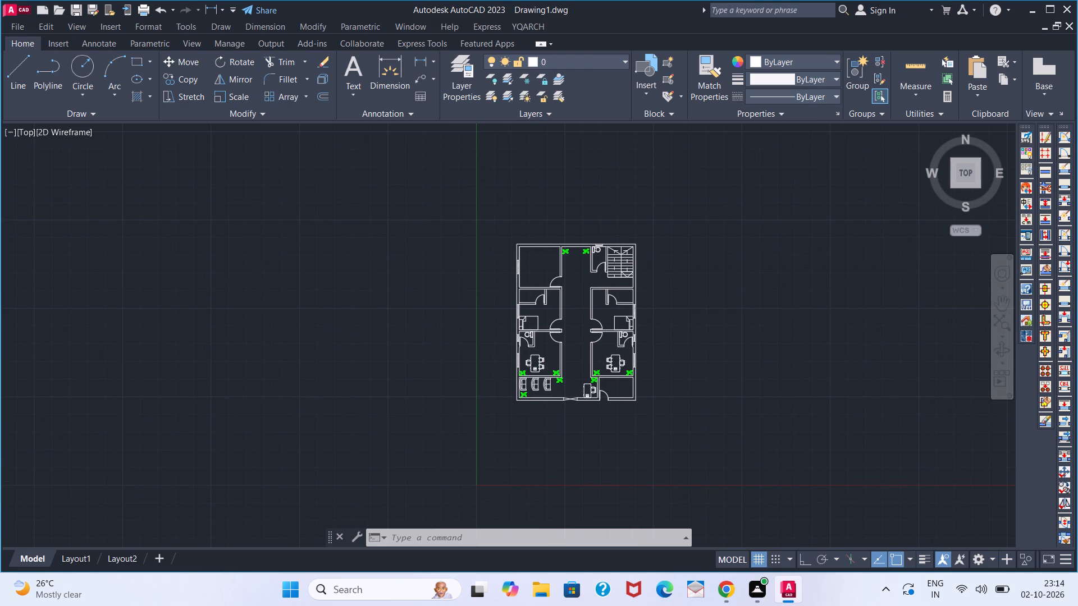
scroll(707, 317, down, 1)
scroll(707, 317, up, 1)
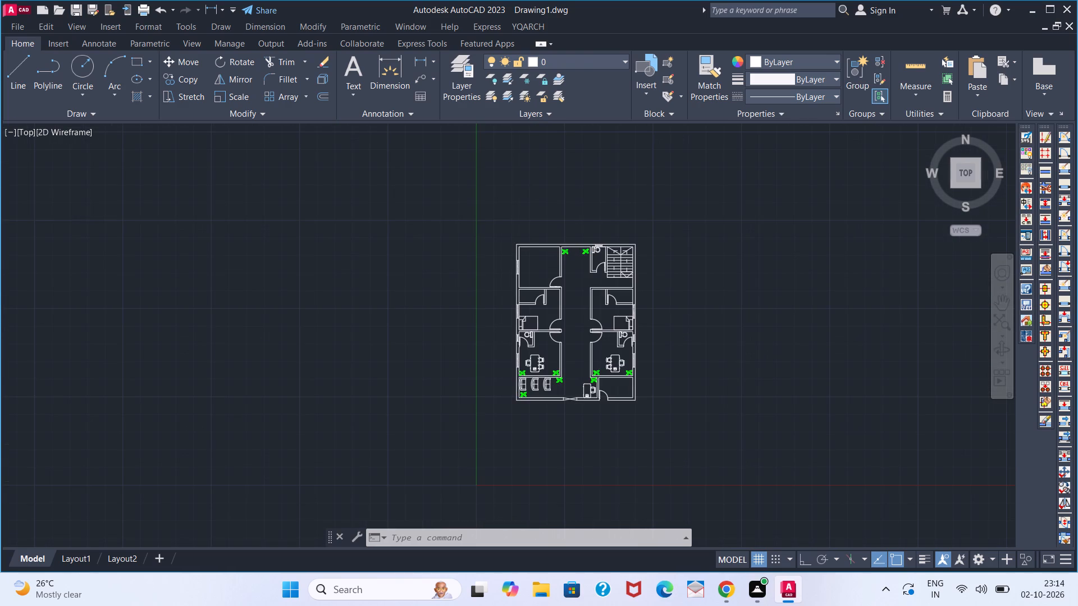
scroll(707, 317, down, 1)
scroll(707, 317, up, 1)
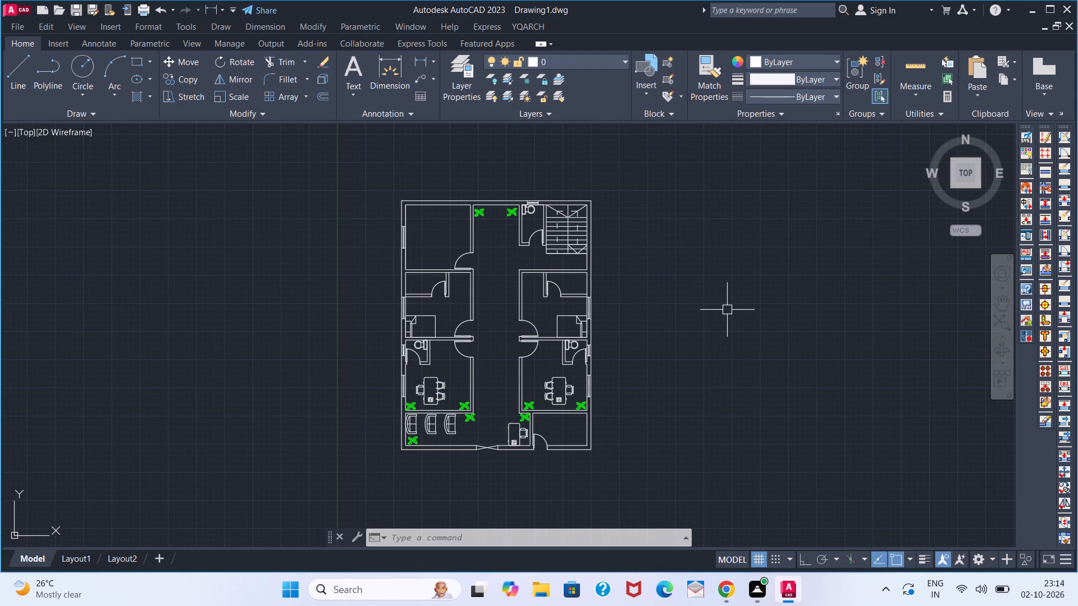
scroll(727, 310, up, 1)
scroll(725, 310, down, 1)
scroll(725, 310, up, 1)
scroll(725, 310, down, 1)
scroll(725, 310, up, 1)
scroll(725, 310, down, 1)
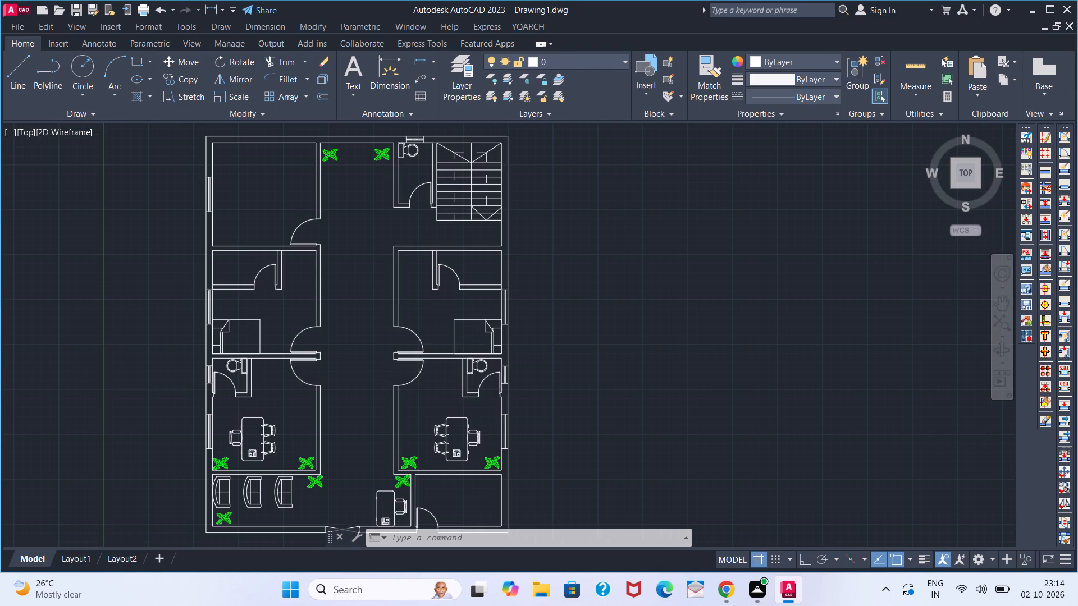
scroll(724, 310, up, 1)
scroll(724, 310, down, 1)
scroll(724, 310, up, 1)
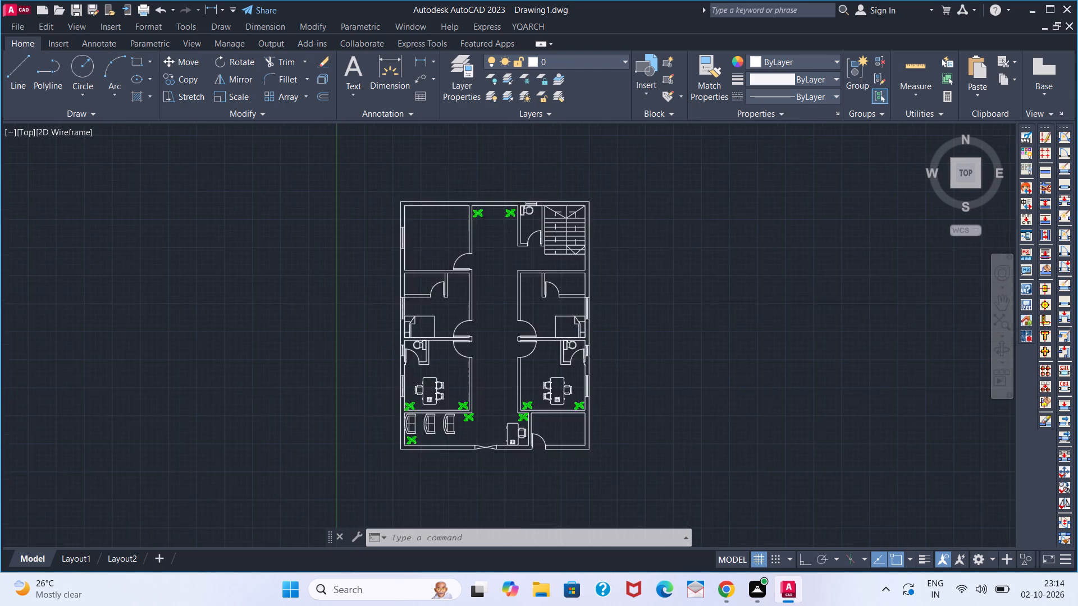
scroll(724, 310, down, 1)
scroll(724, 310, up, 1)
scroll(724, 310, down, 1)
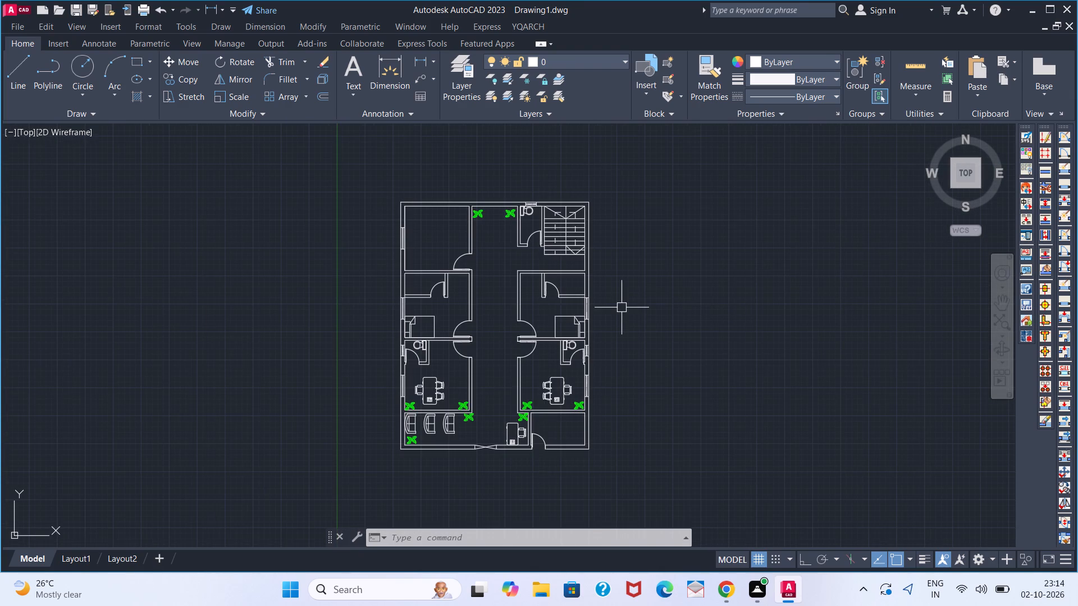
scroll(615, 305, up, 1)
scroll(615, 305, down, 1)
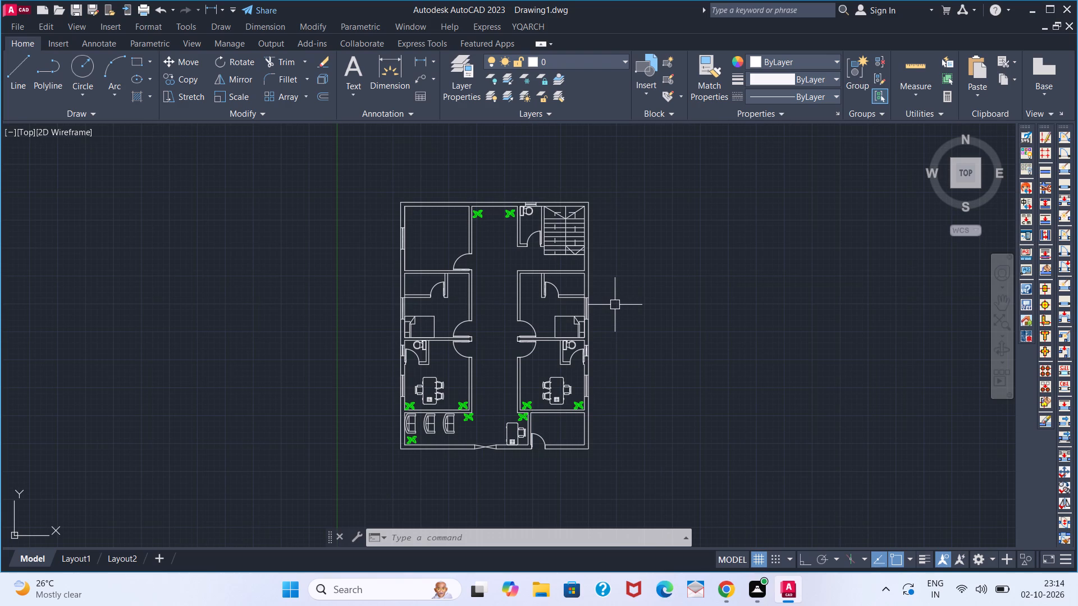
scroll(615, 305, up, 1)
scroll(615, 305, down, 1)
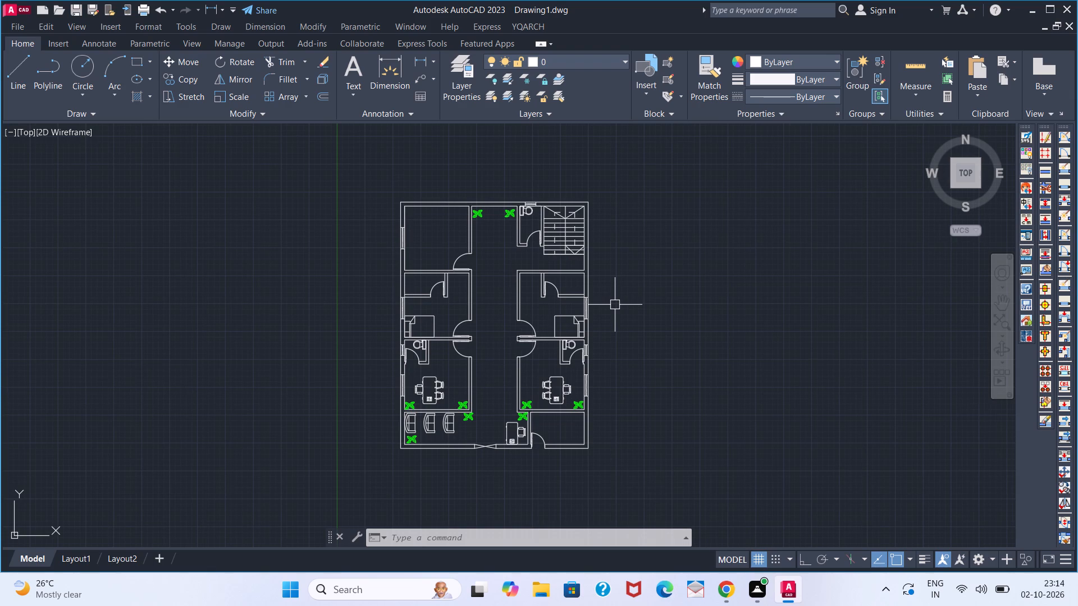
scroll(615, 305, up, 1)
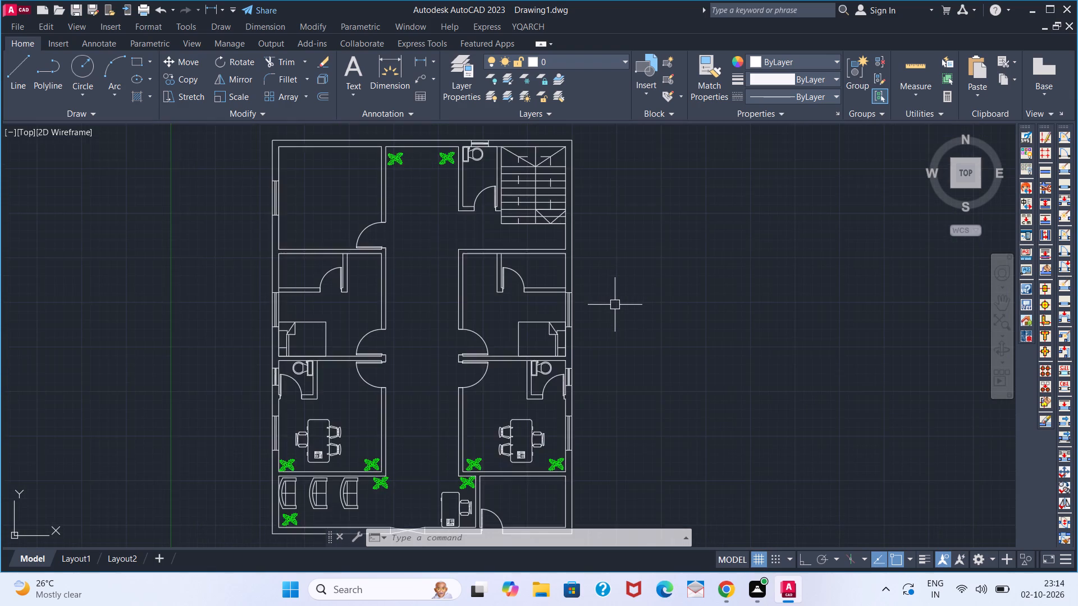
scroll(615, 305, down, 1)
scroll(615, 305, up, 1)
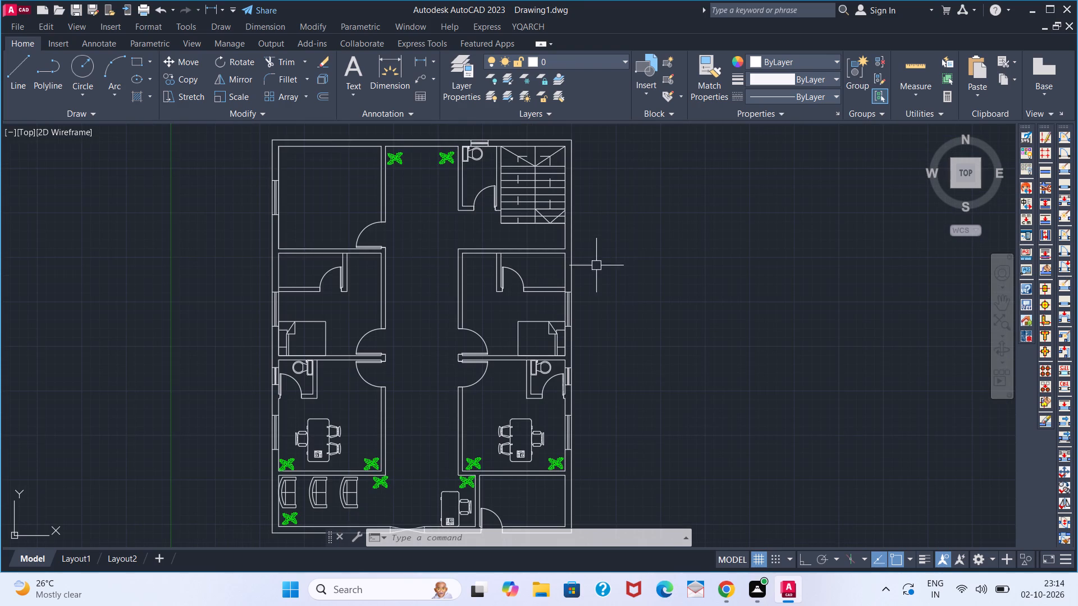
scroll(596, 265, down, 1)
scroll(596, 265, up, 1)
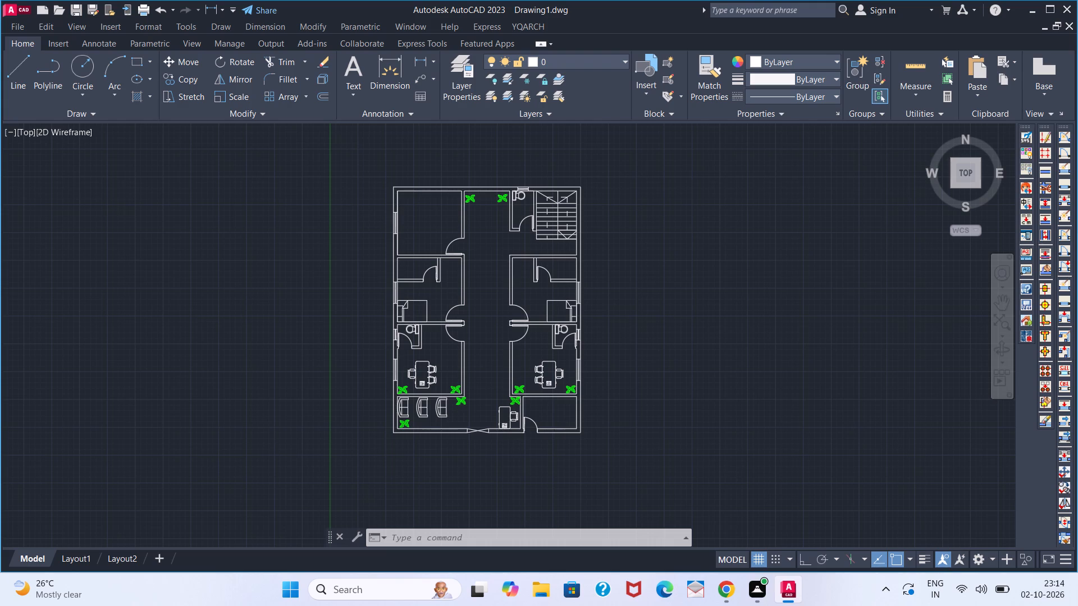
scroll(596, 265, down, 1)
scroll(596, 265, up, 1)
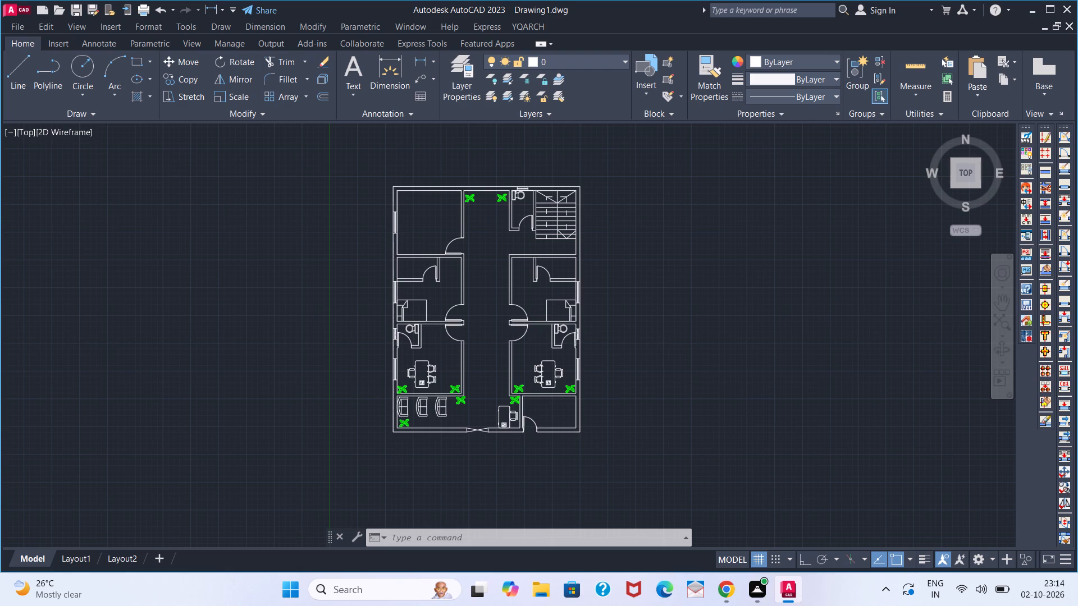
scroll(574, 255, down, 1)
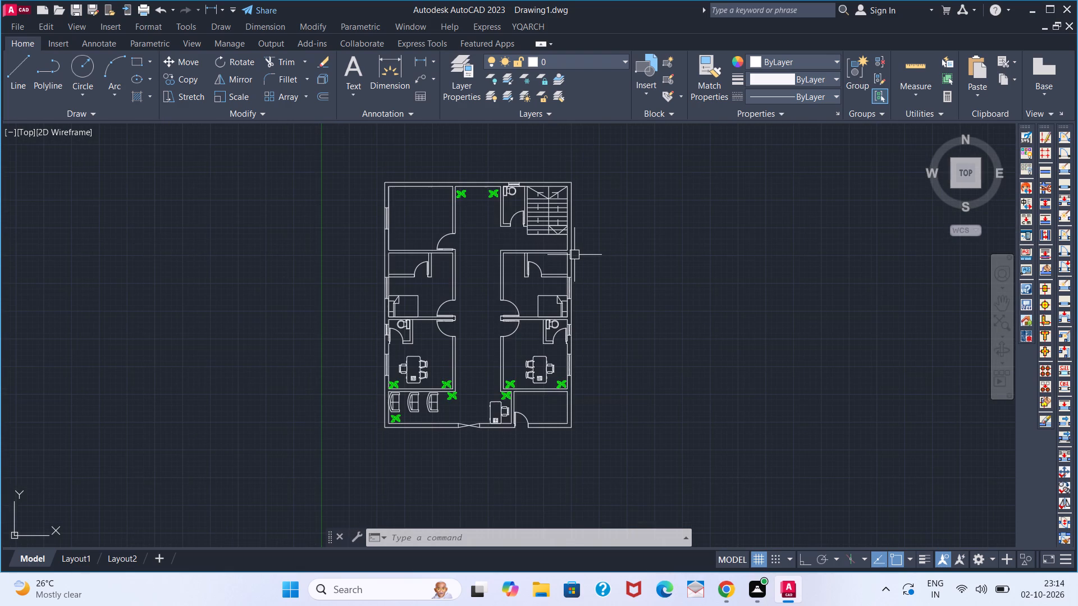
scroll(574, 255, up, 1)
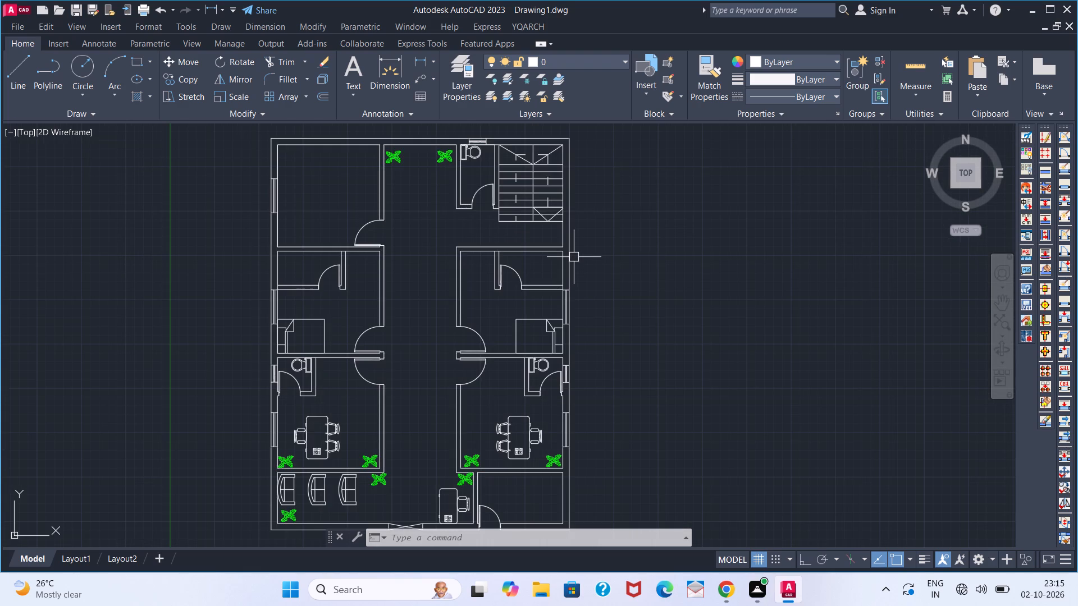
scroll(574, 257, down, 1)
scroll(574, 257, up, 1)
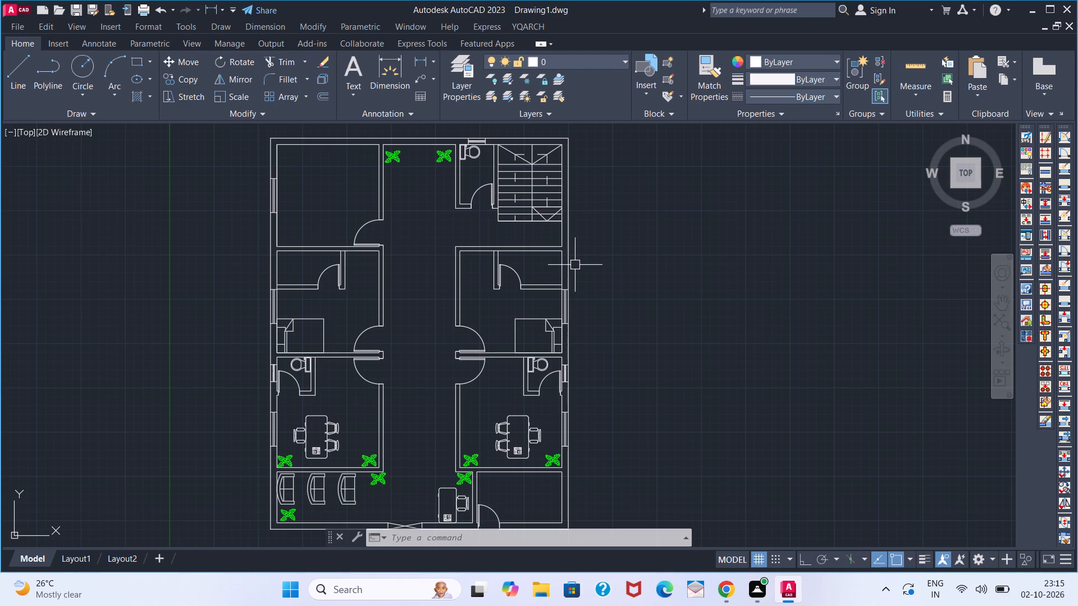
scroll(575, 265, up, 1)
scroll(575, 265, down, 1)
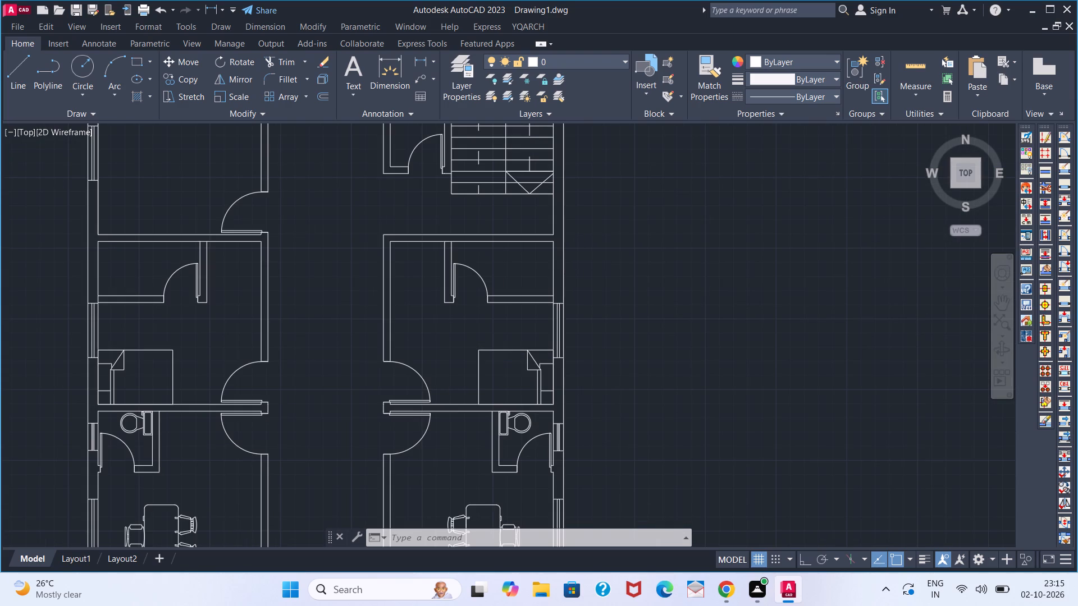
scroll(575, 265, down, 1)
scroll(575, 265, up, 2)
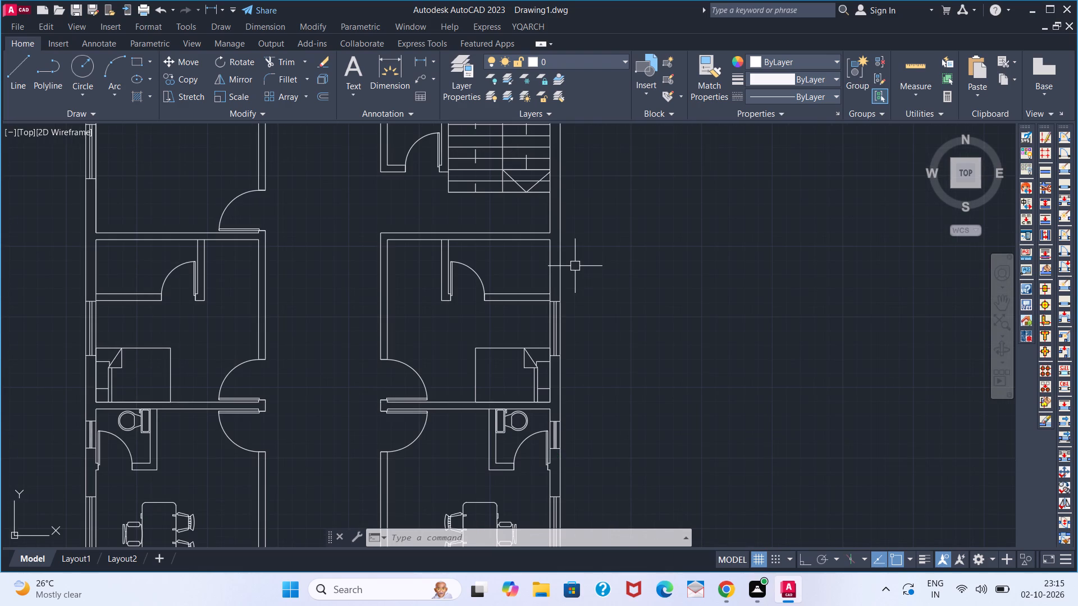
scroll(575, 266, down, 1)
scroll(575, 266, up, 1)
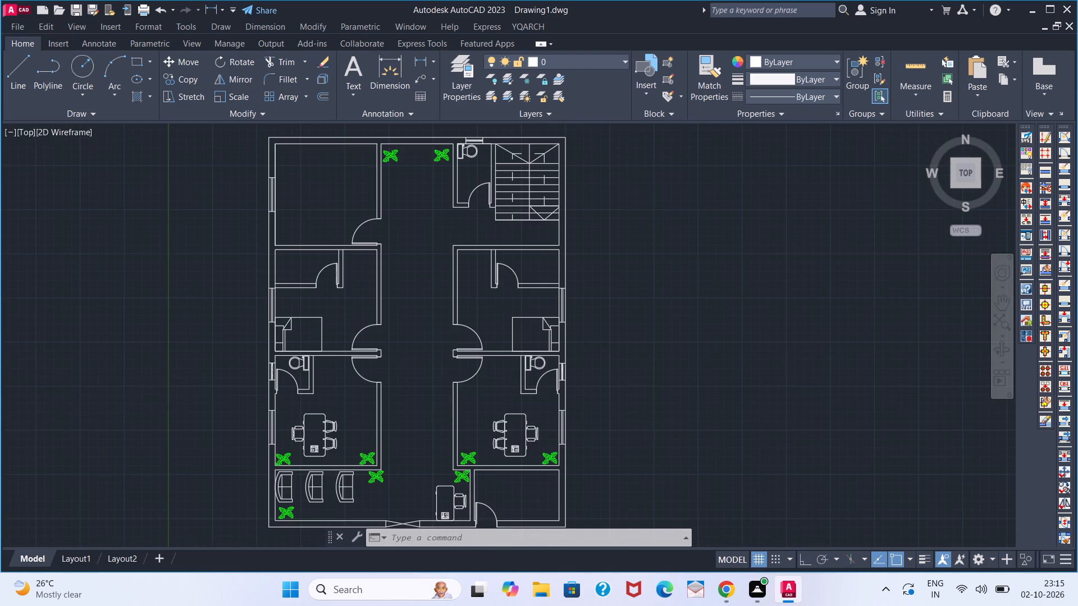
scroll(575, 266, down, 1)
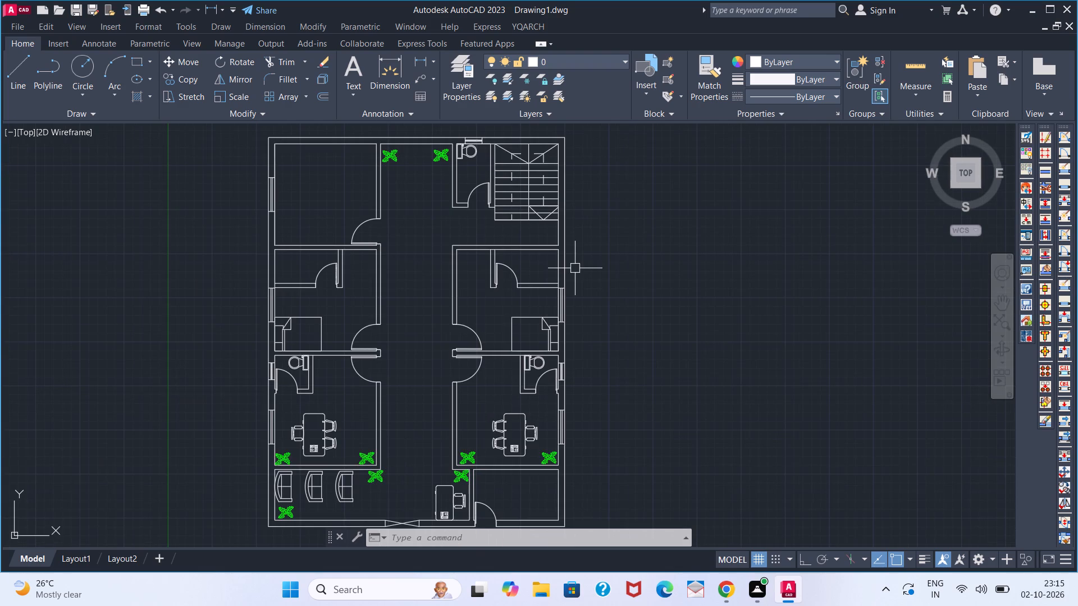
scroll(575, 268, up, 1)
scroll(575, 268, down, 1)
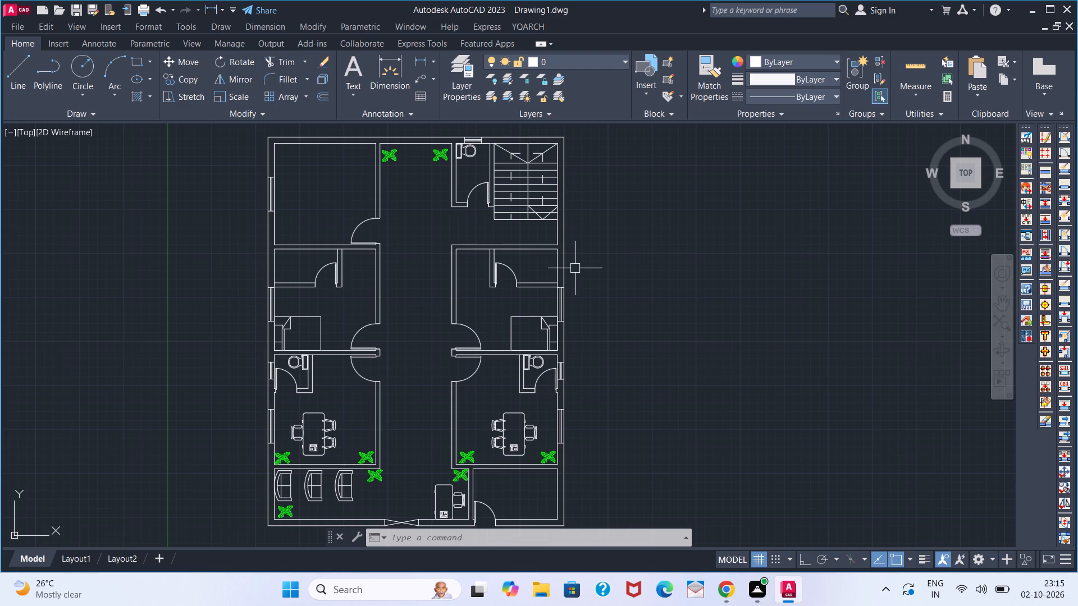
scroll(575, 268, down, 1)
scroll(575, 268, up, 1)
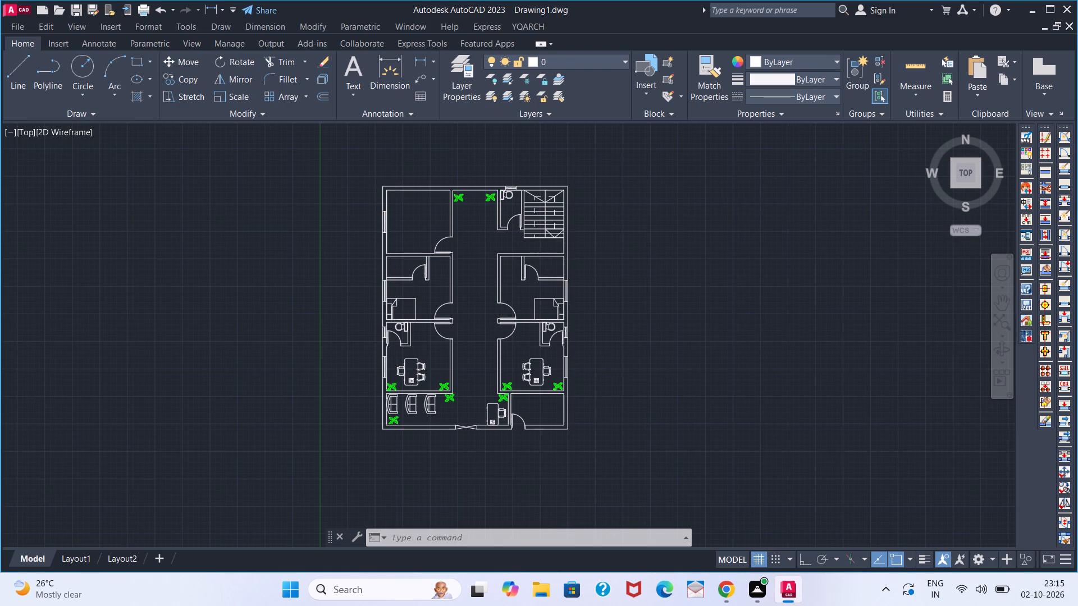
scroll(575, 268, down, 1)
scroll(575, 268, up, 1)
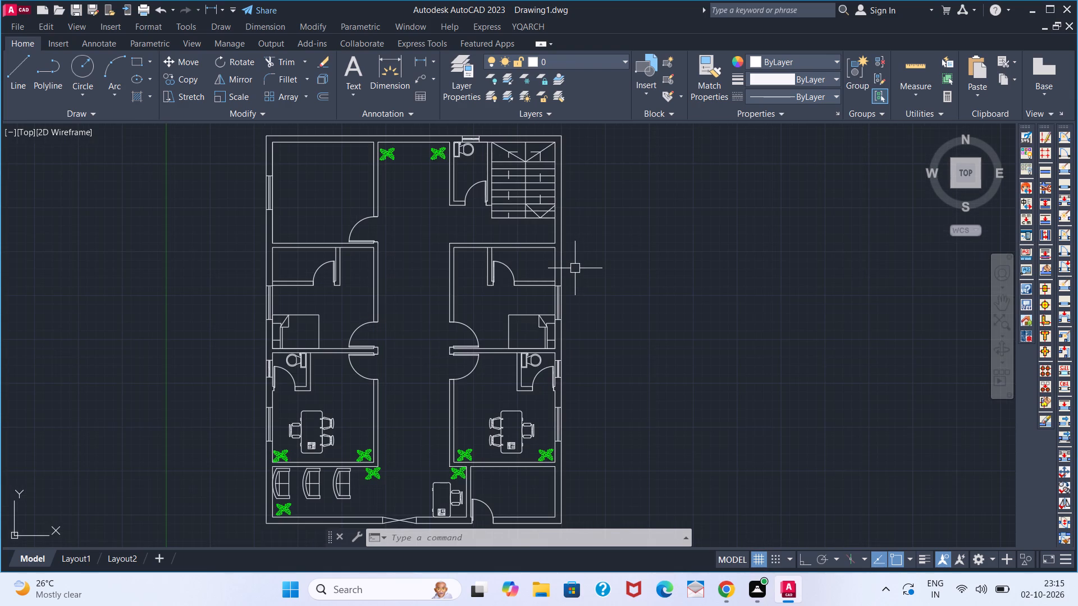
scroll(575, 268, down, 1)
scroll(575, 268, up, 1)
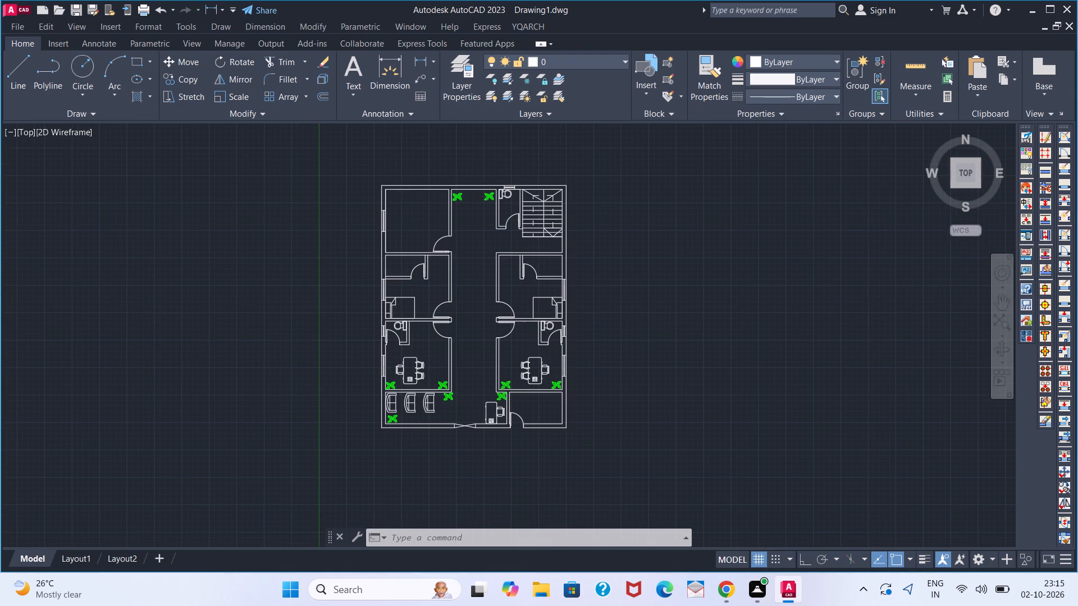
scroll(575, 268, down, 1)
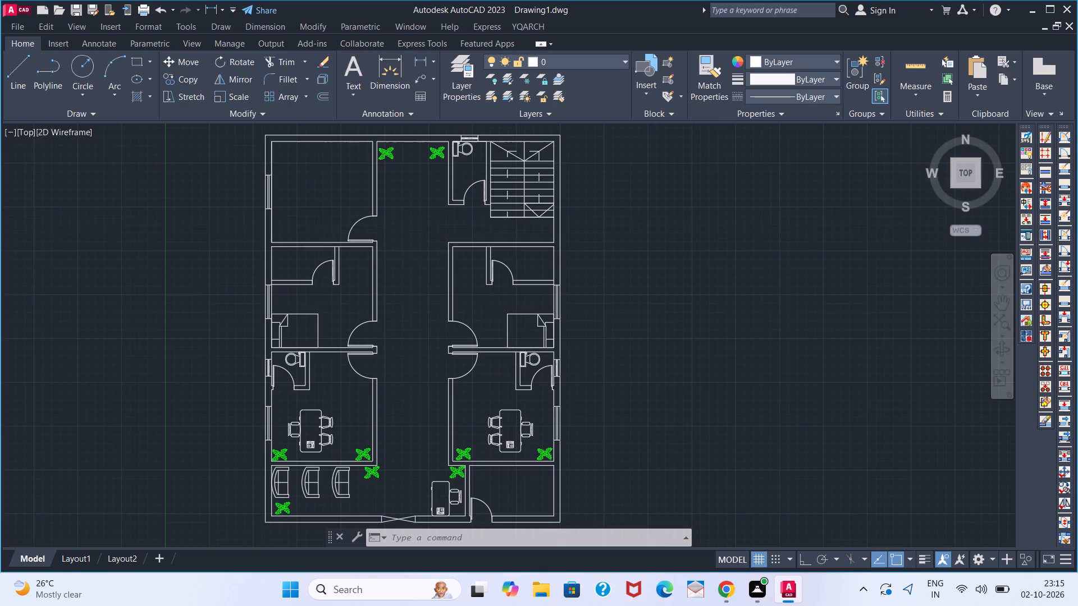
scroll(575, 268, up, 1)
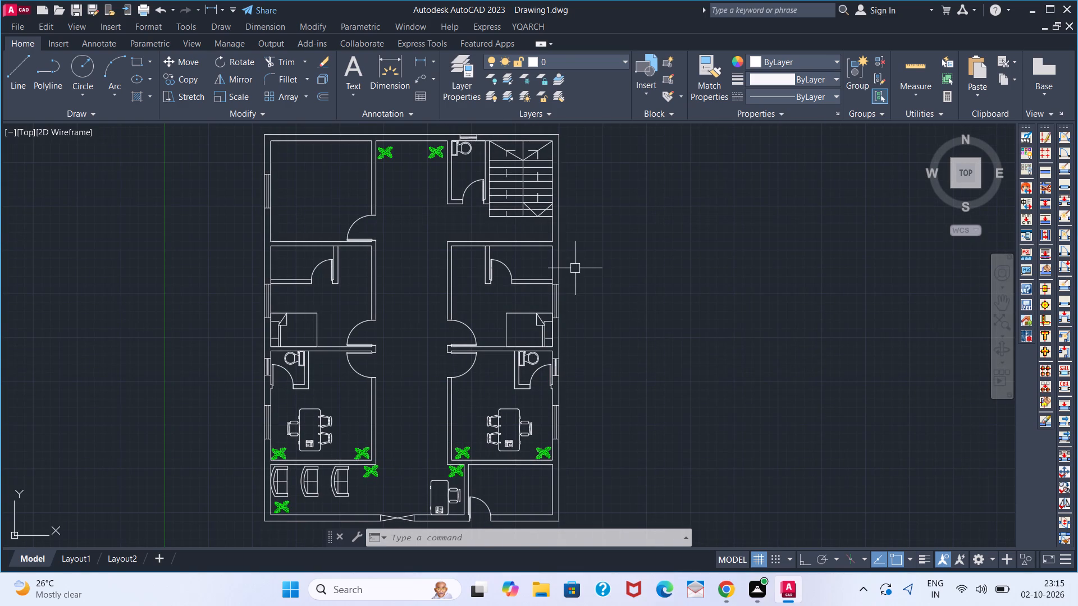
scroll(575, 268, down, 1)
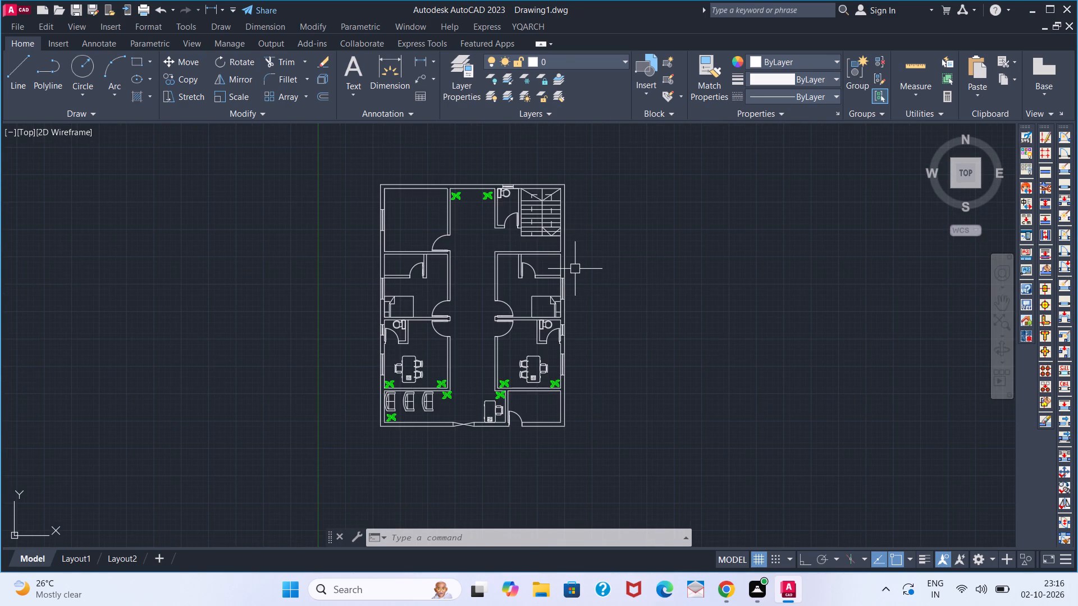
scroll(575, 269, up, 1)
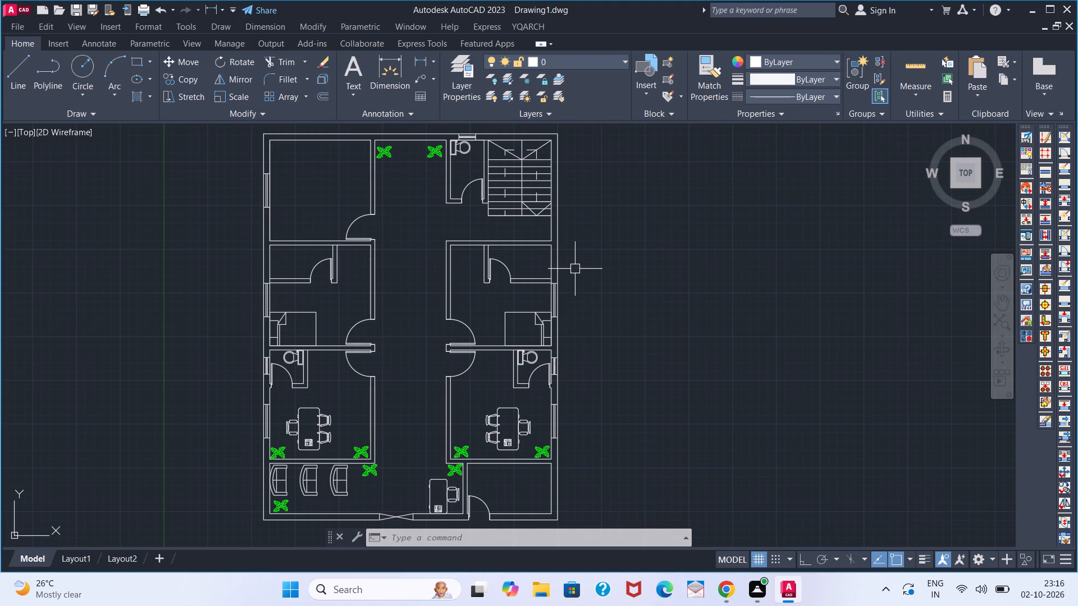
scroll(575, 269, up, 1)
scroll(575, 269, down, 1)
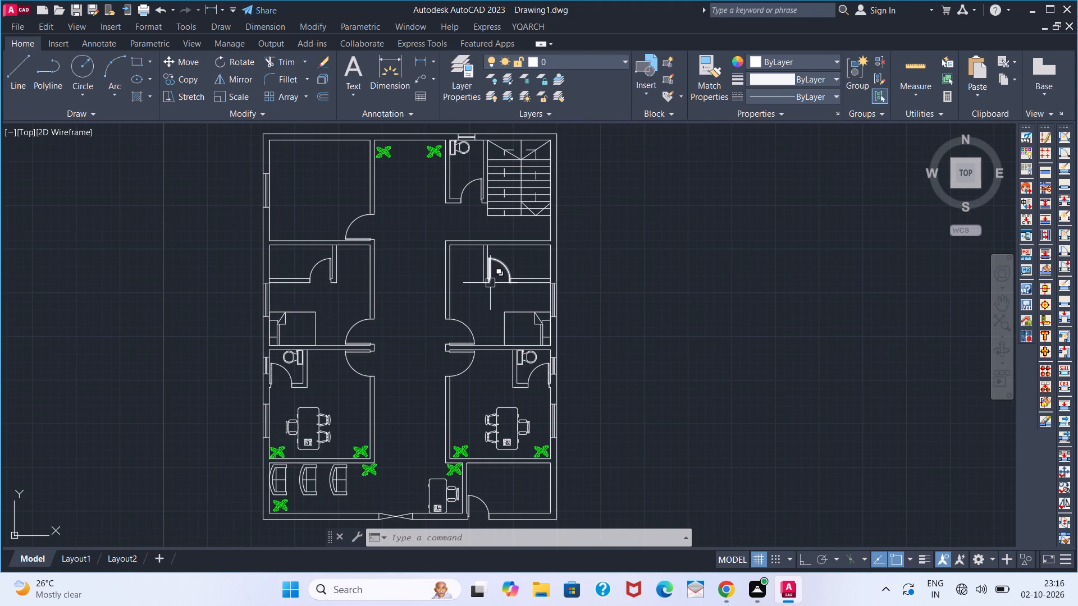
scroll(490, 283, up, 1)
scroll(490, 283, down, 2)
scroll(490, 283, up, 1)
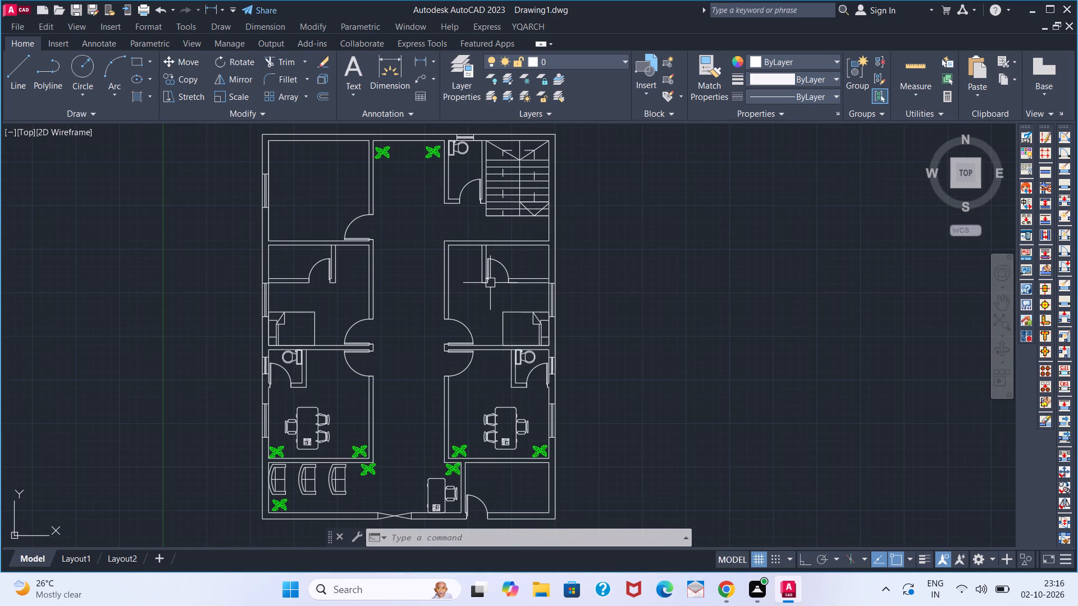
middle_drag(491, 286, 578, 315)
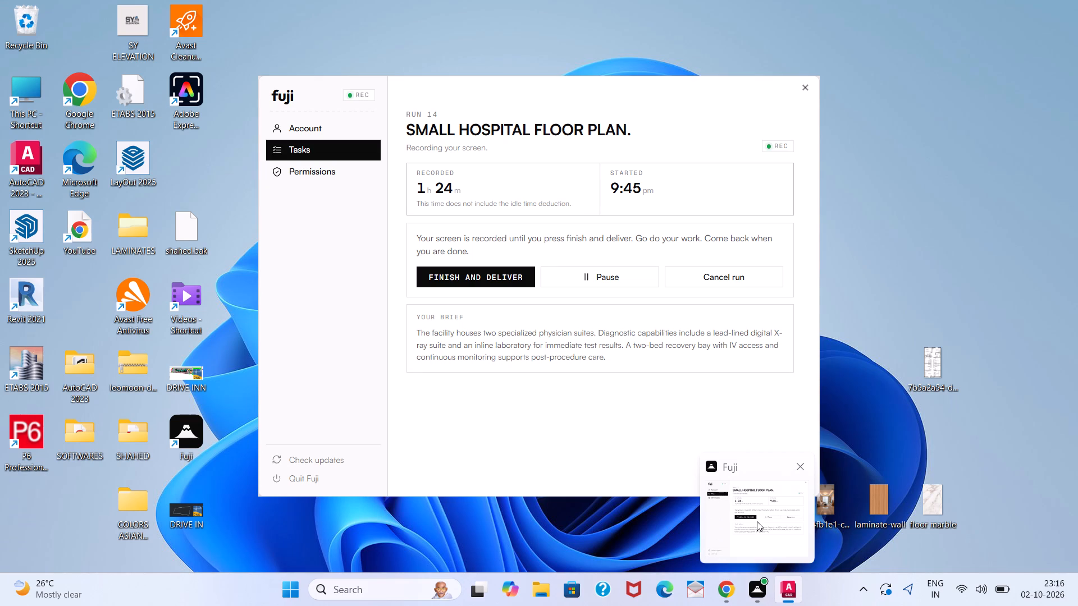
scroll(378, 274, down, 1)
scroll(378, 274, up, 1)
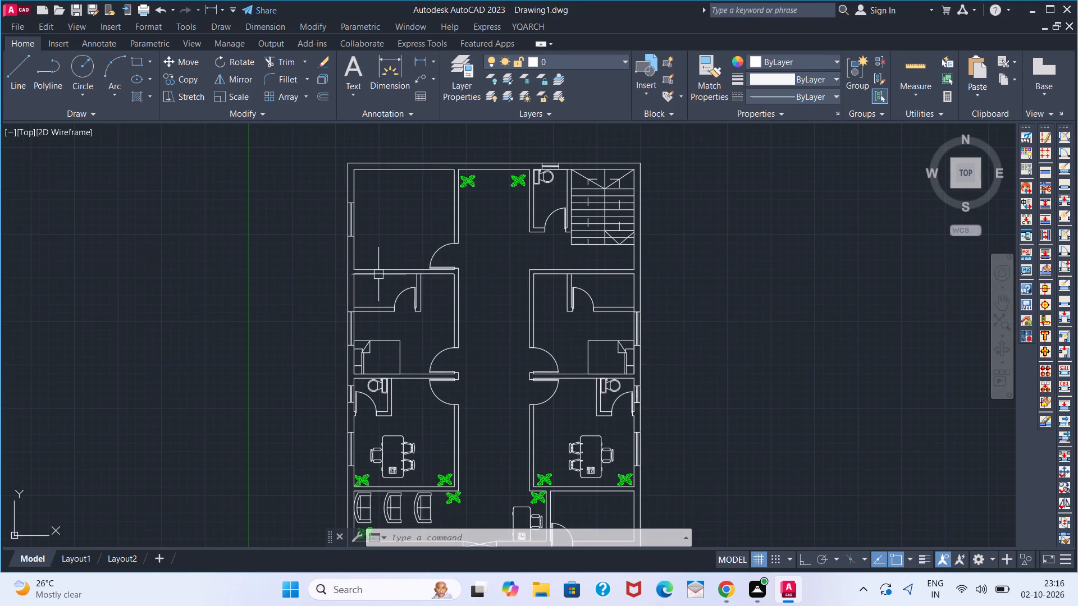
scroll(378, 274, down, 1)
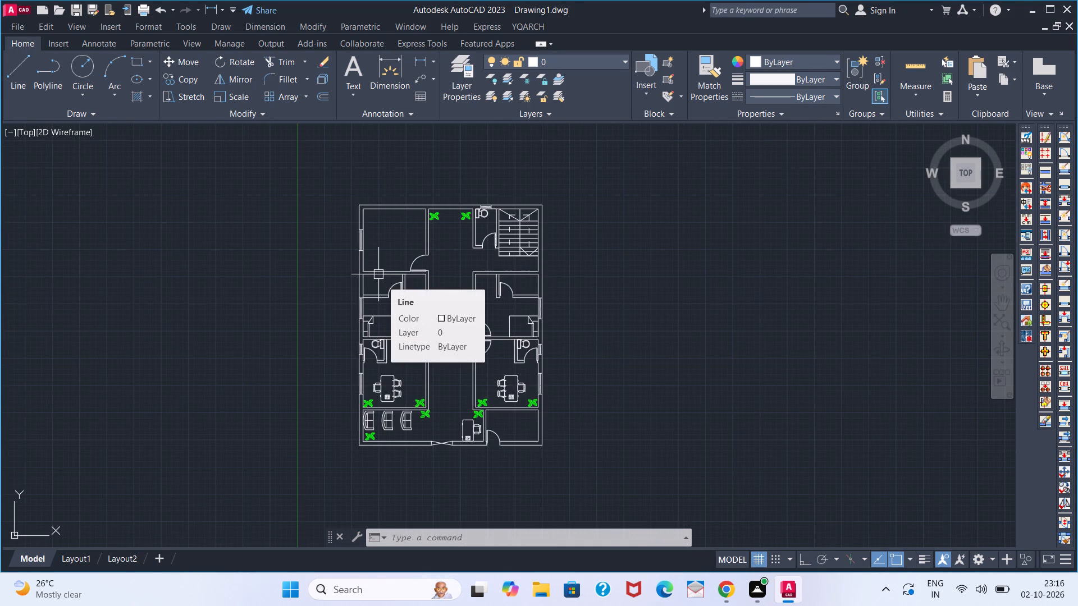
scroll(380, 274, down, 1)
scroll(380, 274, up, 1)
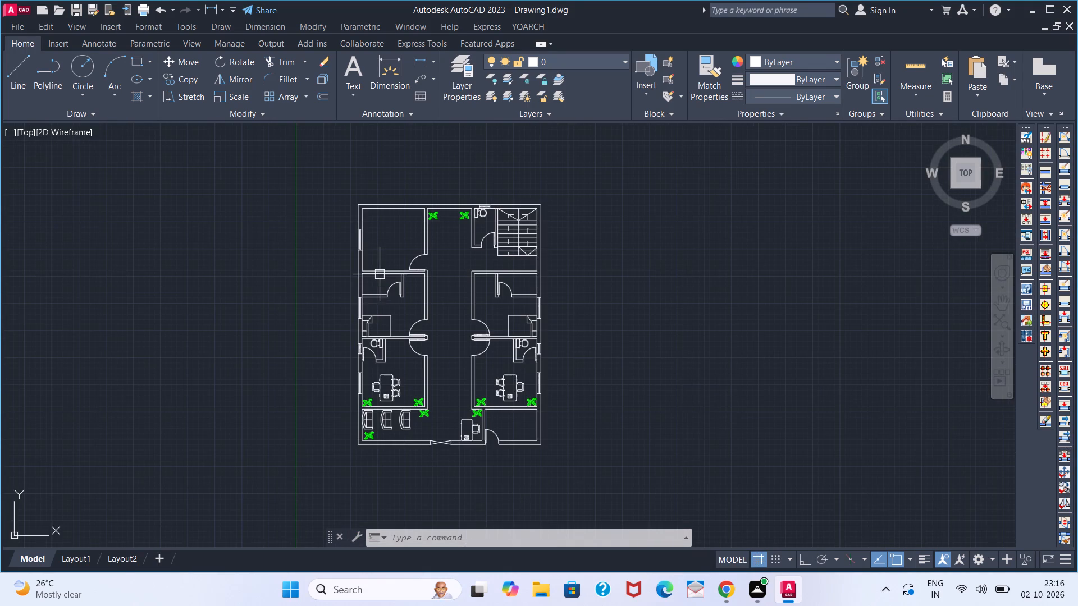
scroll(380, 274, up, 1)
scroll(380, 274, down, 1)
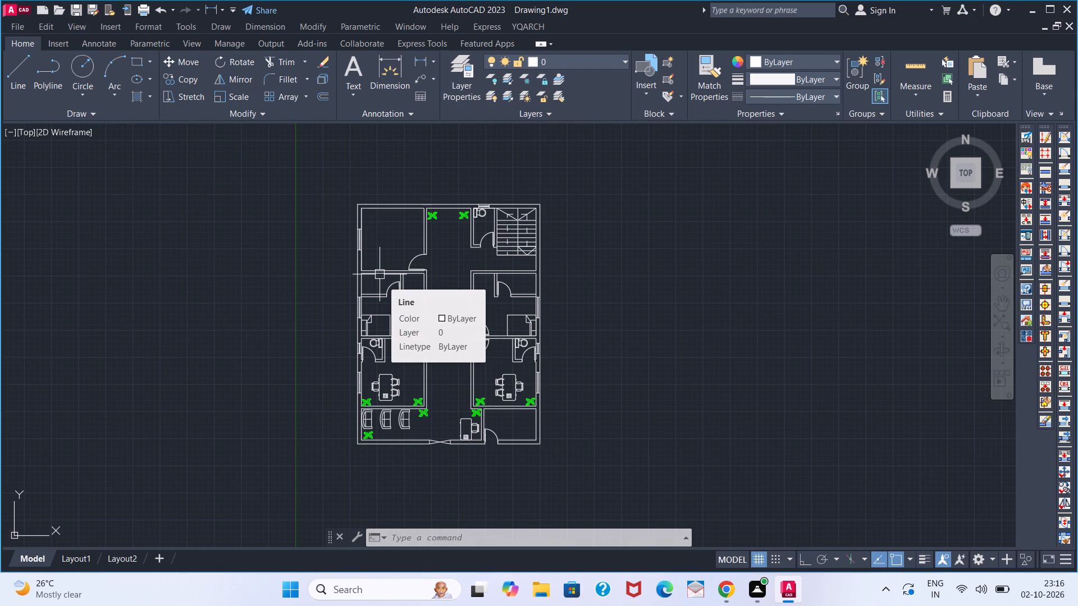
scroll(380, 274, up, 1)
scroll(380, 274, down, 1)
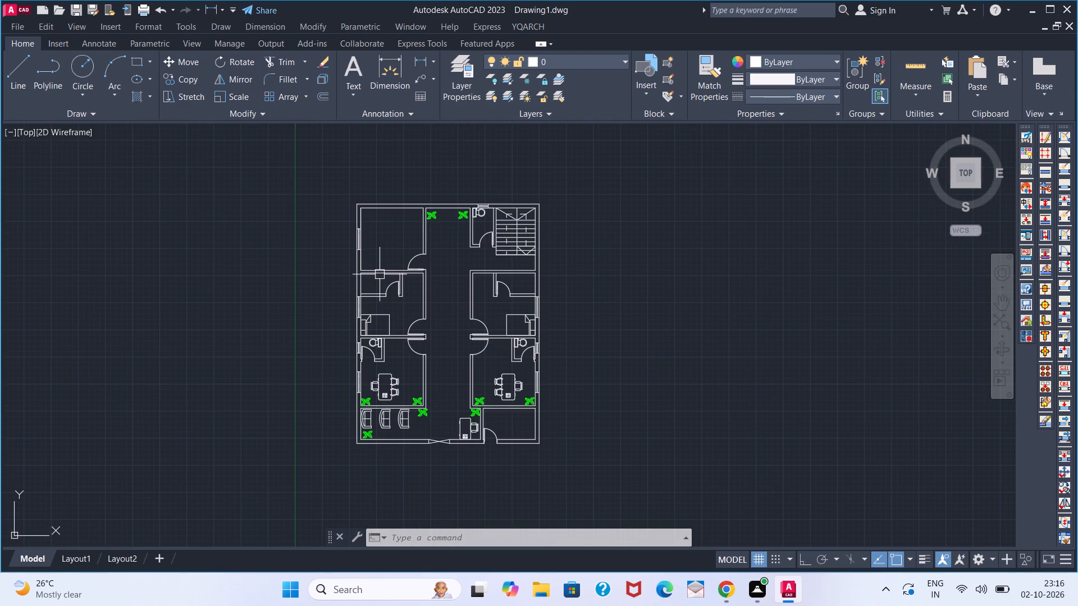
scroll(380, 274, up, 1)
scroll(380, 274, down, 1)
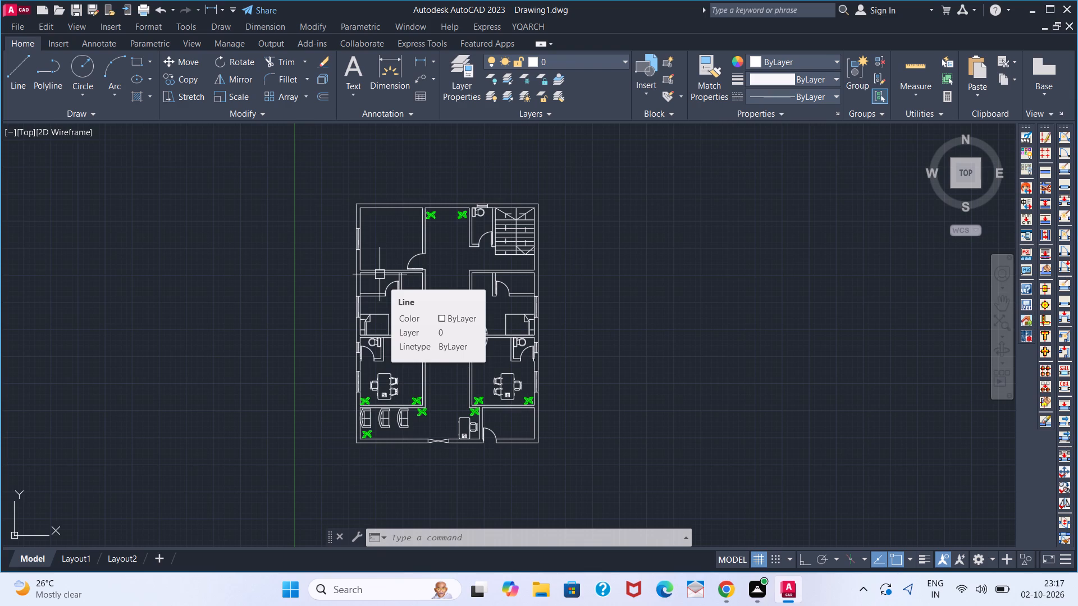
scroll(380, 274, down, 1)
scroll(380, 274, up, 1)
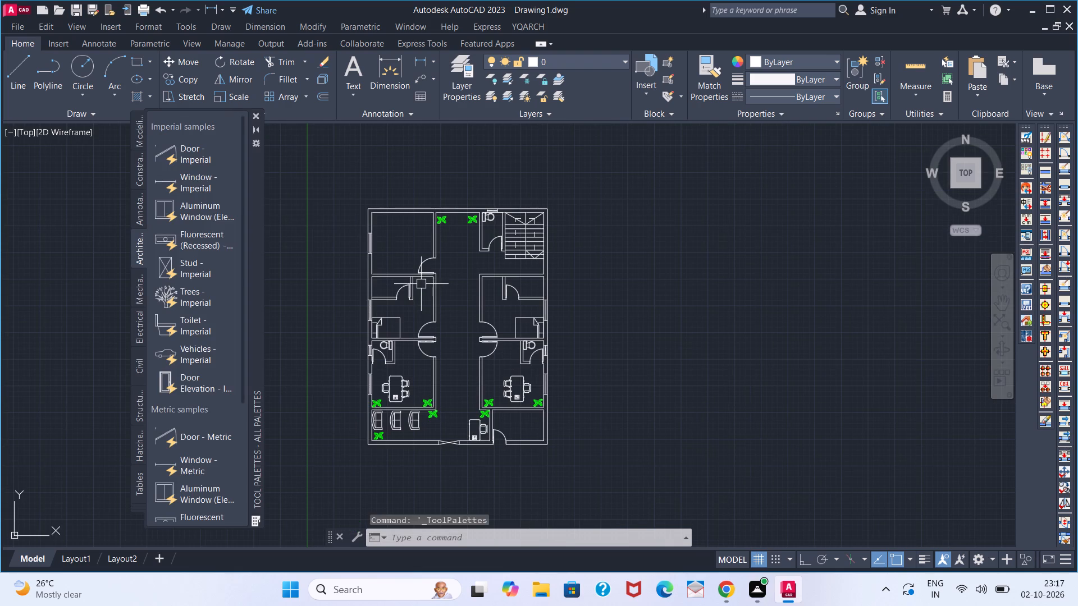
Look through the architectural tool palette's imperial and metric samples for suitable blocks.
scroll(199, 302, down, 2)
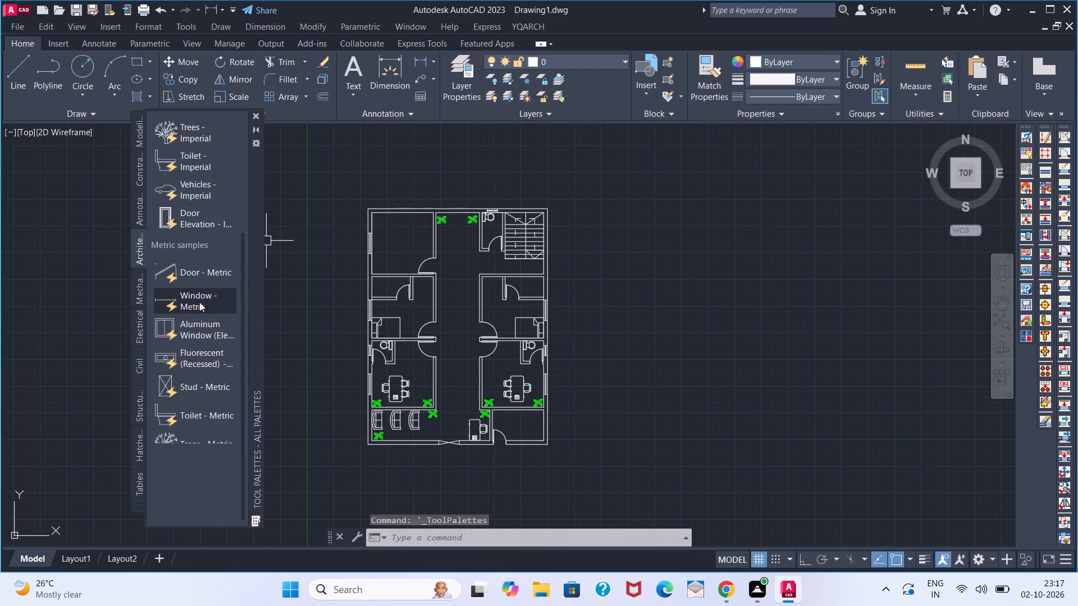
scroll(205, 351, down, 1)
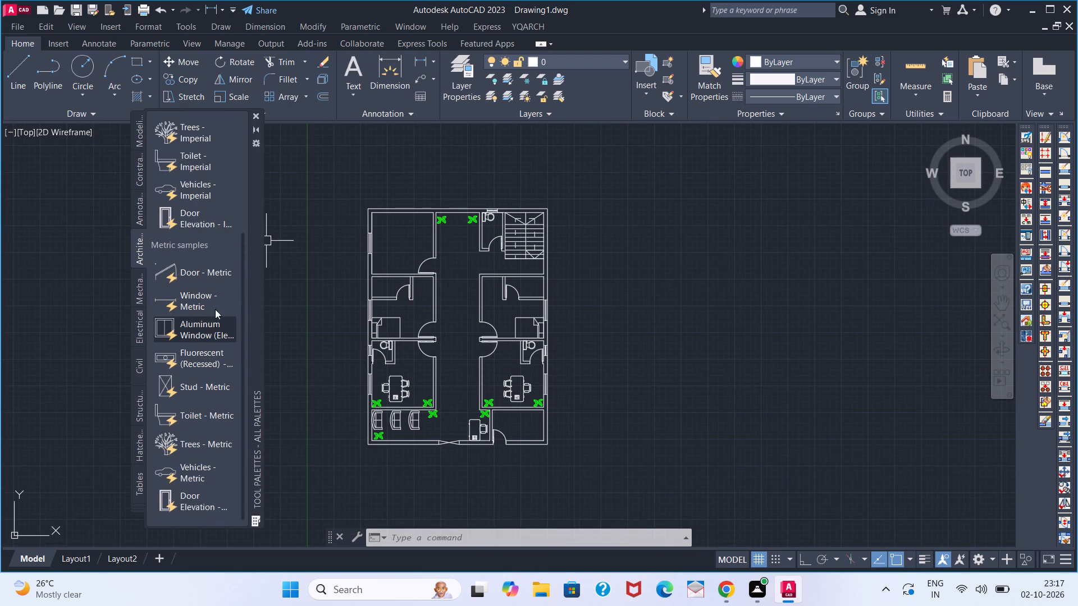
scroll(231, 249, up, 7)
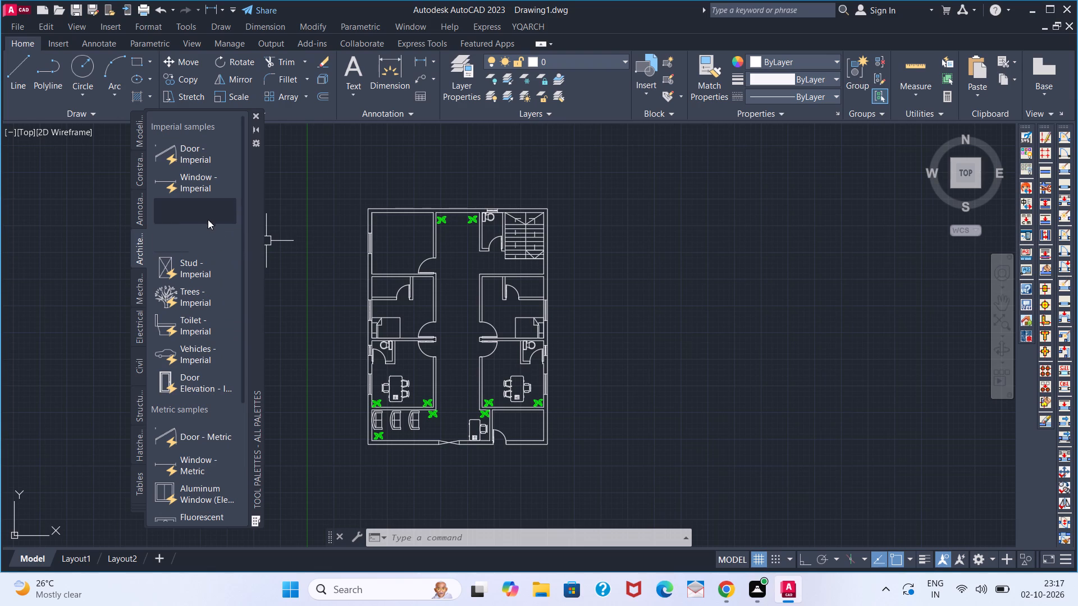
click(254, 114)
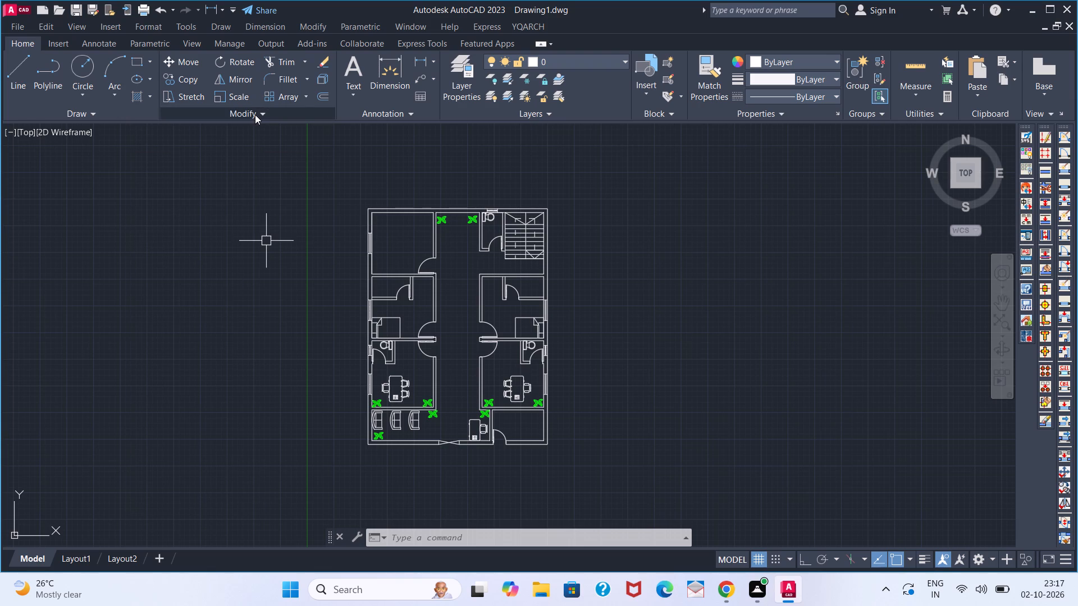
key(ctrl+3)
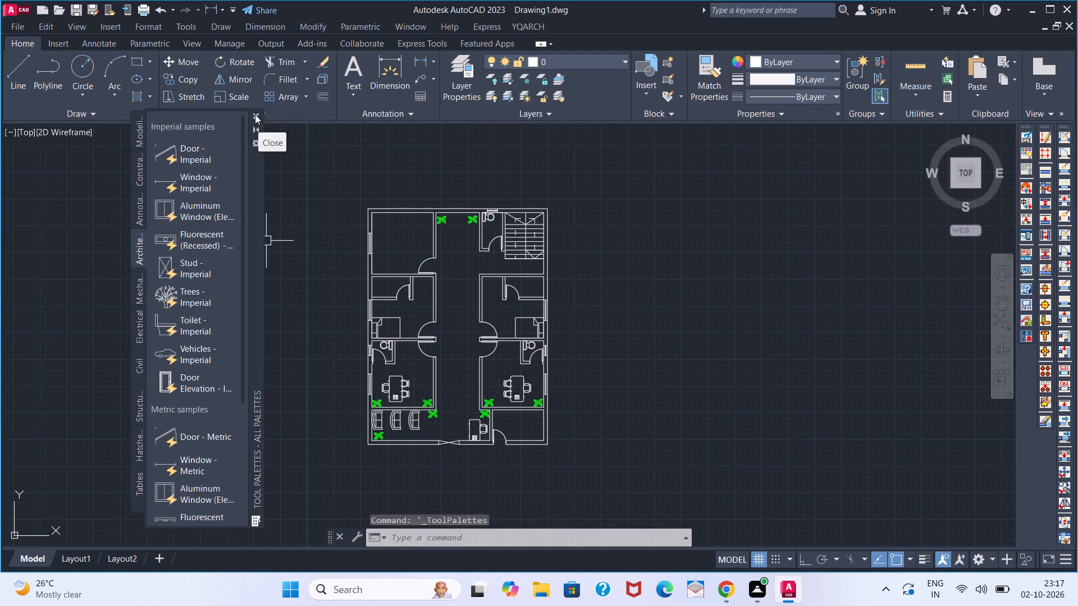
click(255, 114)
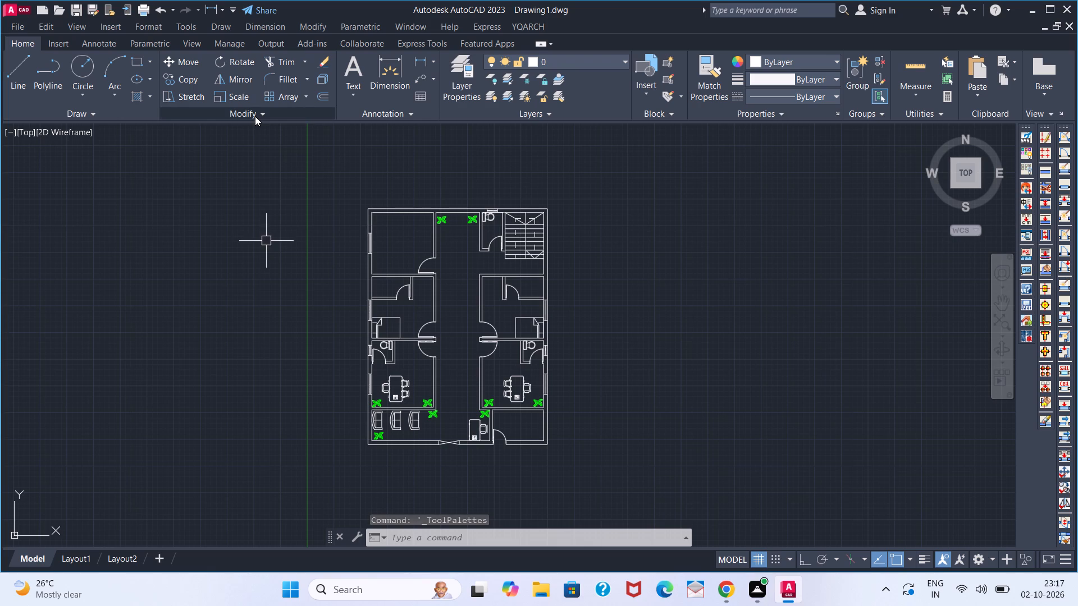
Insert the side-view bathroom faucet block from the House Designer DesignCenter blocks into the empty area left of the floor plan.
key(ctrl+2)
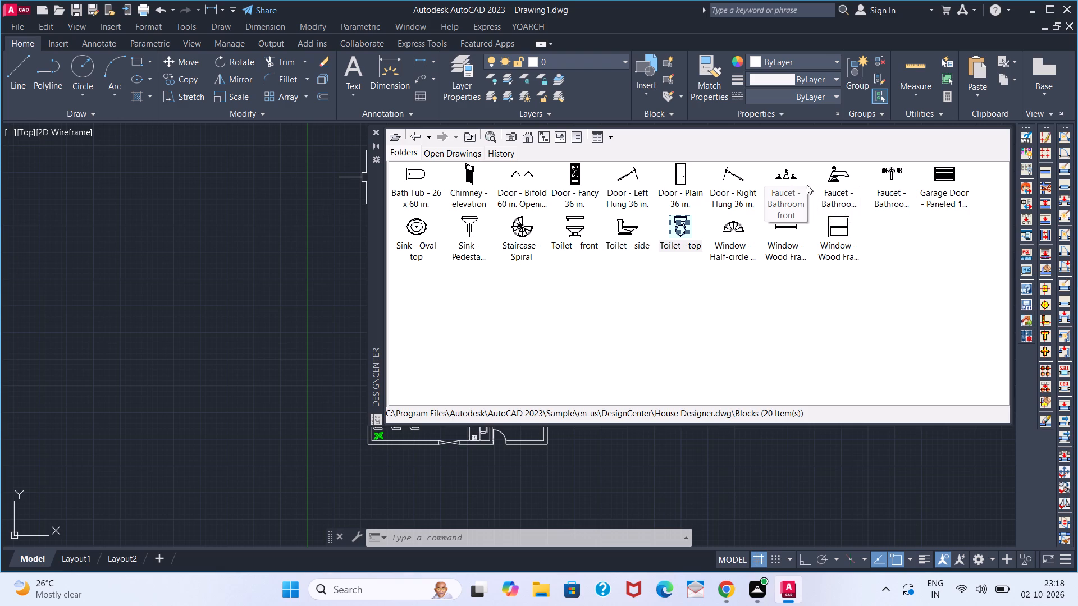
drag(843, 182, 312, 333)
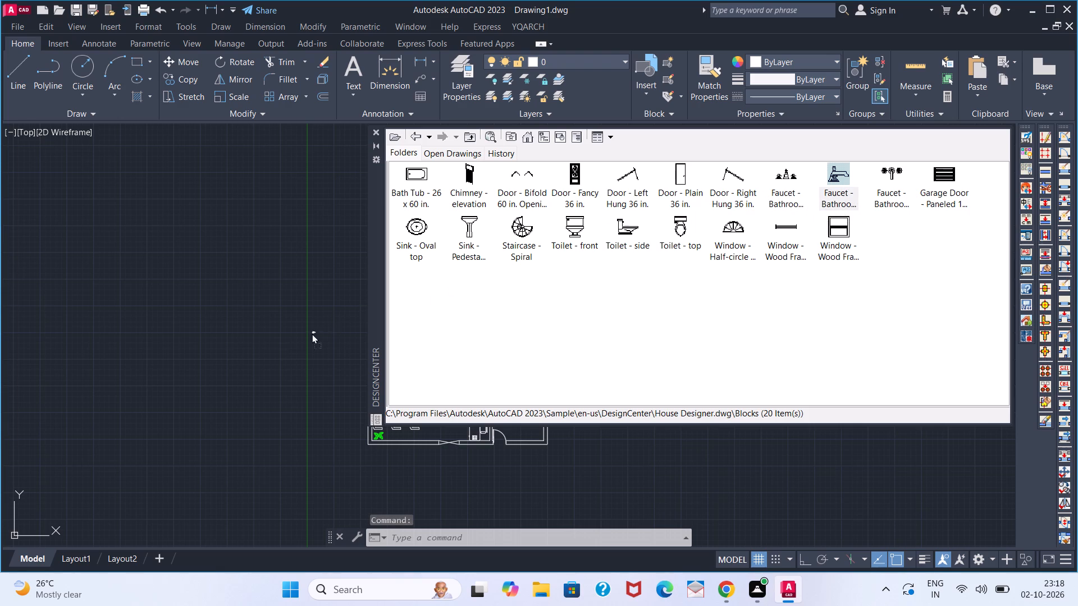
drag(312, 333, 250, 386)
scroll(250, 386, up, 7)
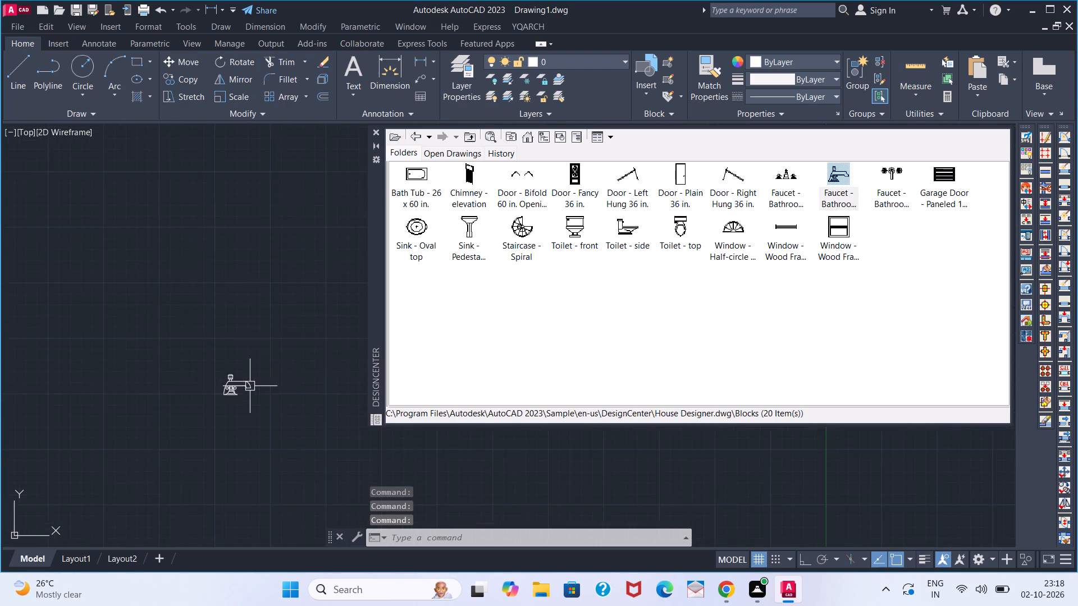
scroll(250, 386, up, 3)
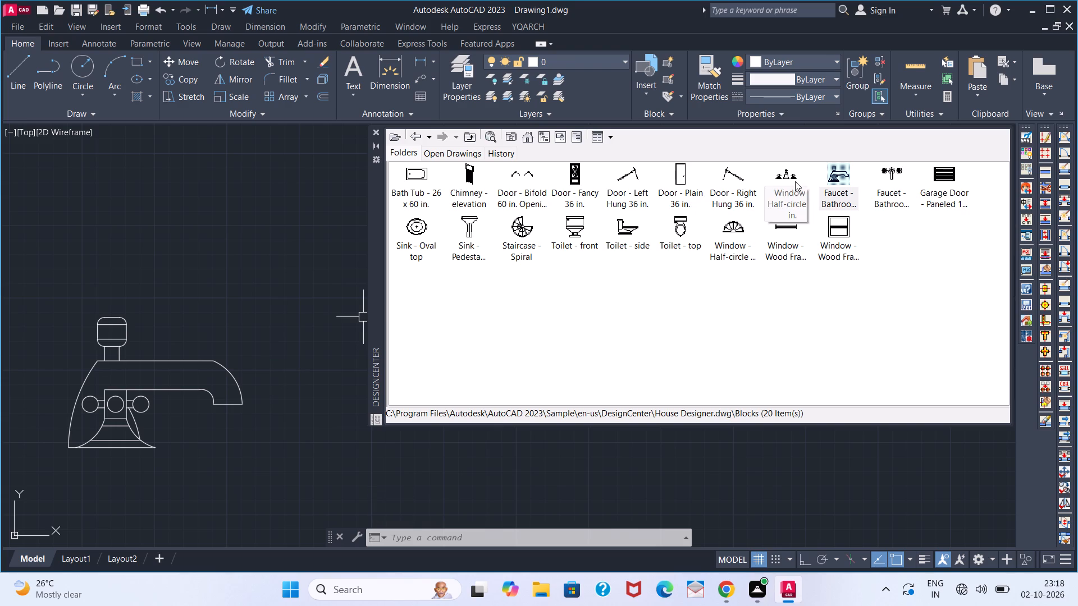
Insert the House Designer block Faucet - Bathroom front in the empty area just above the side-view faucet.
drag(796, 181, 247, 320)
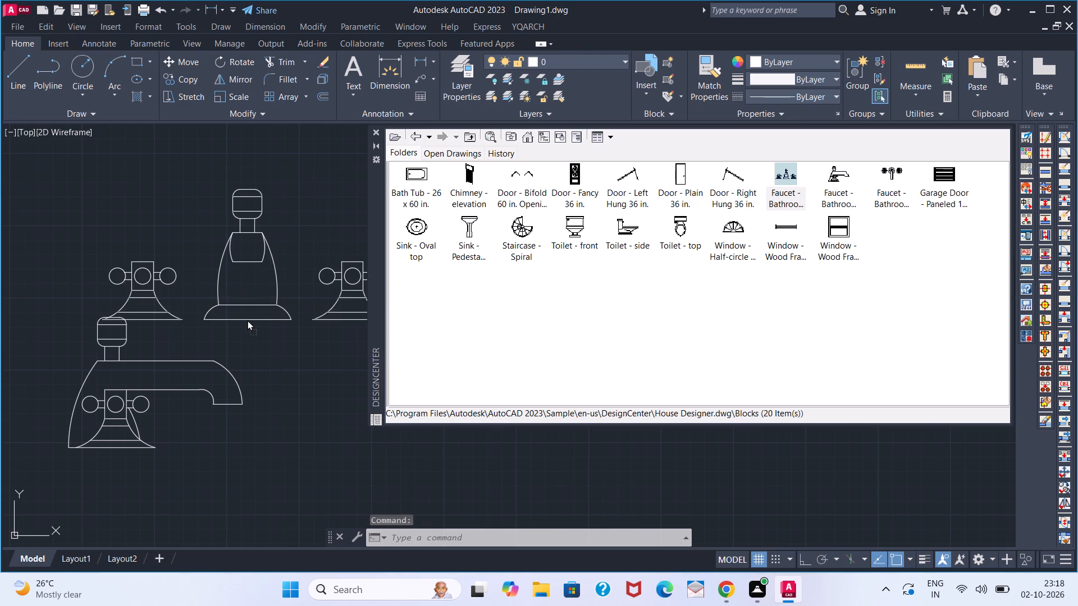
drag(247, 320, 245, 310)
scroll(350, 221, down, 1)
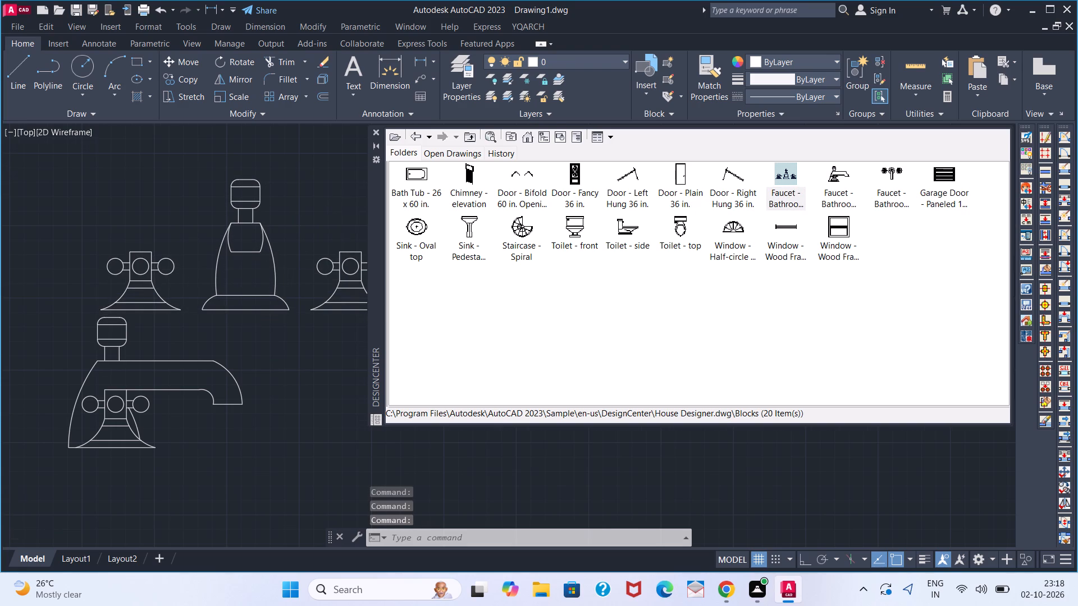
scroll(350, 221, down, 1)
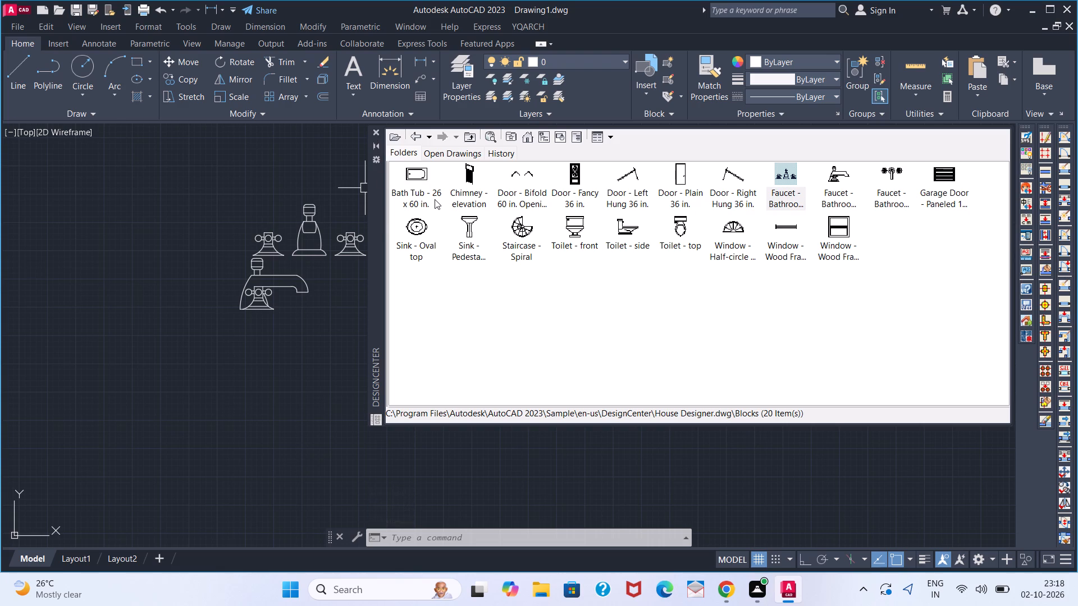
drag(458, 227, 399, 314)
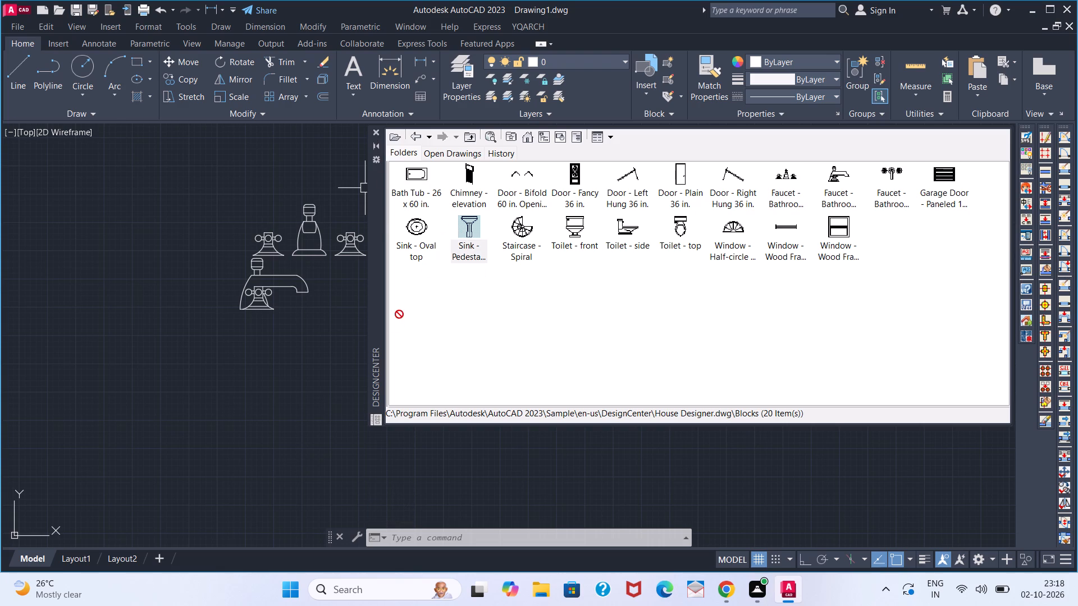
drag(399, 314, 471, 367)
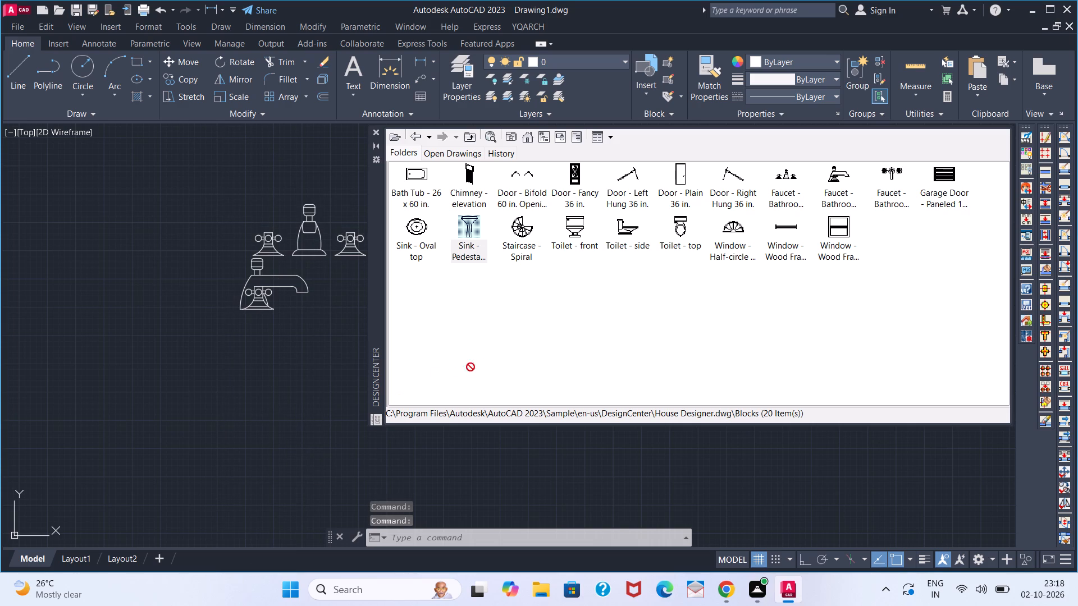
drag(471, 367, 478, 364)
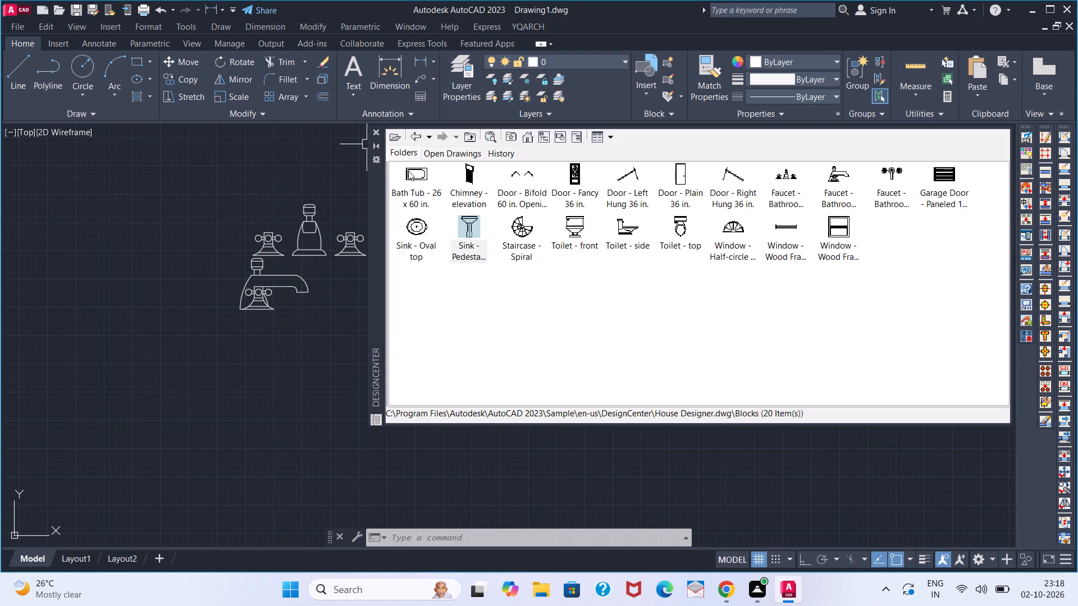
Close DesignCenter and delete both inserted bathroom faucet blocks, side view and front view, from the empty area beside the floor plan.
click(380, 132)
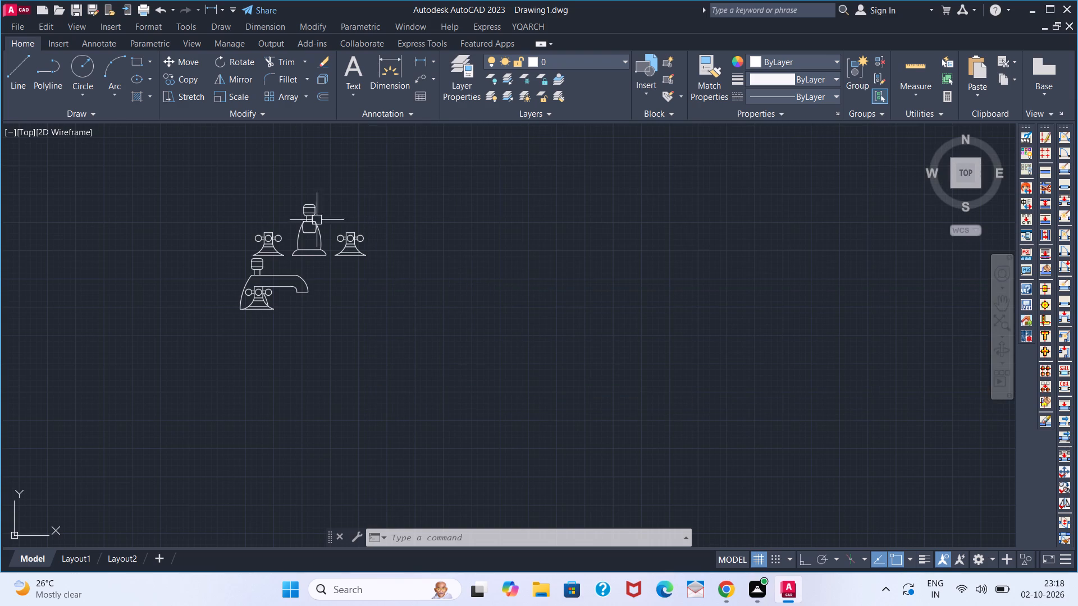
click(293, 277)
key(Delete)
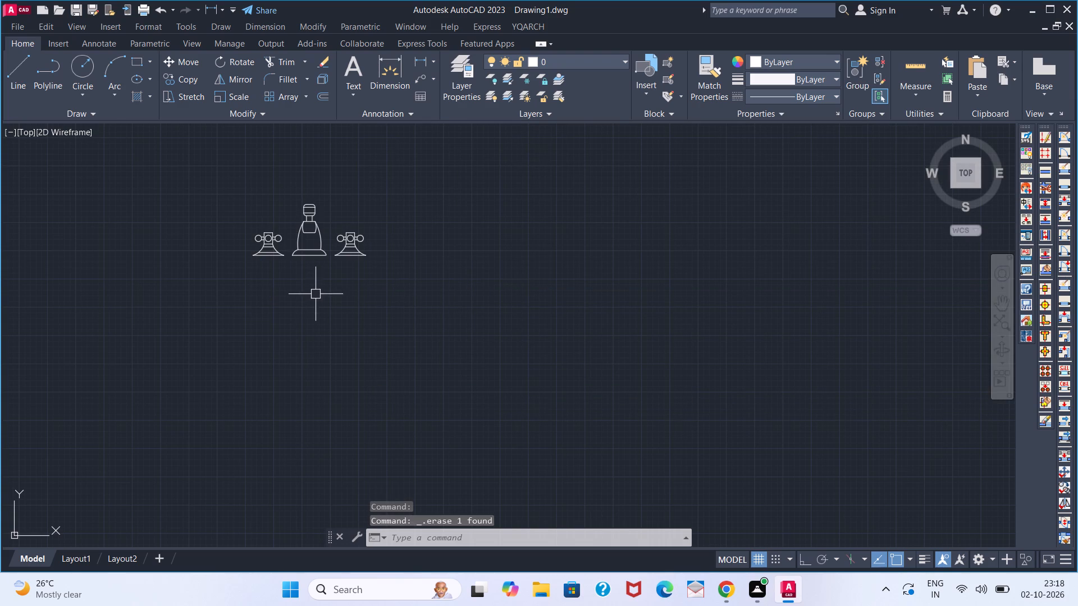
scroll(316, 281, down, 3)
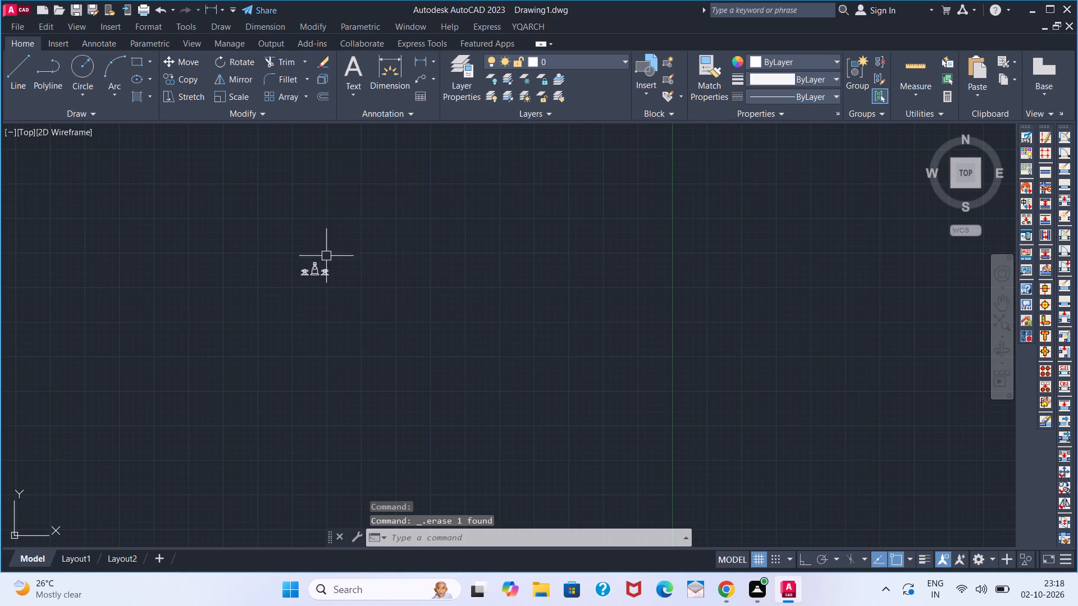
click(302, 275)
key(Delete)
Offset the inner face line of the outer wall with the window 2' into the upper-left room.
scroll(323, 250, down, 4)
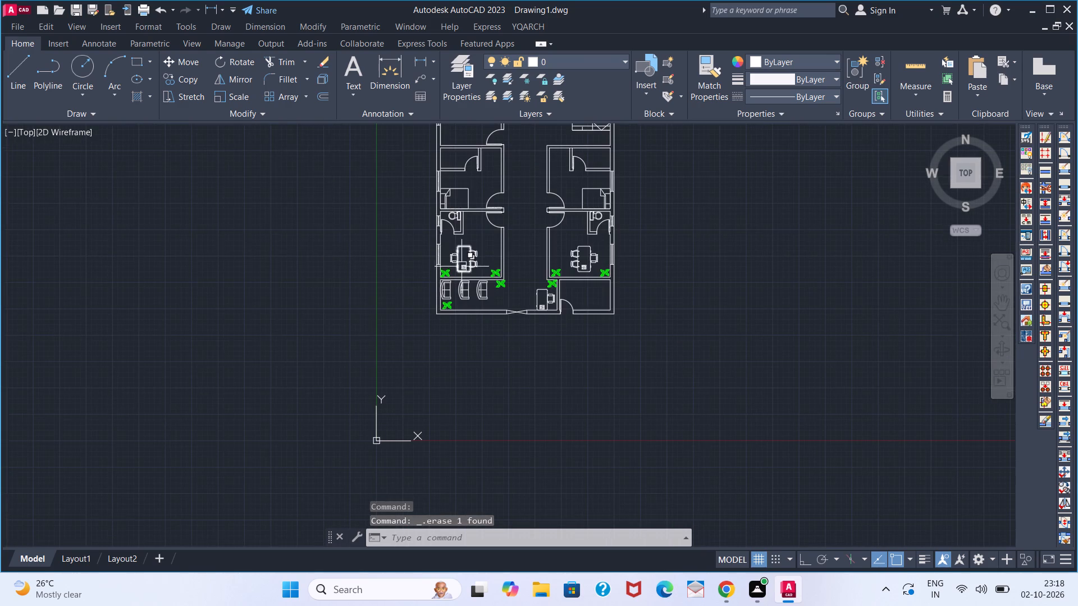
middle_drag(461, 266, 313, 356)
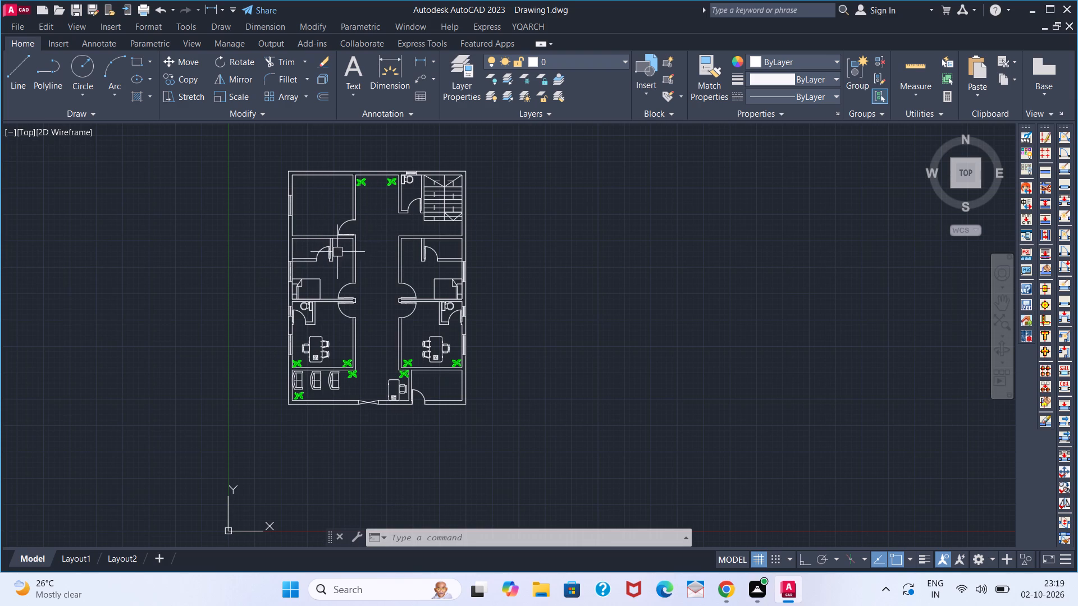
scroll(334, 256, up, 1)
scroll(298, 357, up, 2)
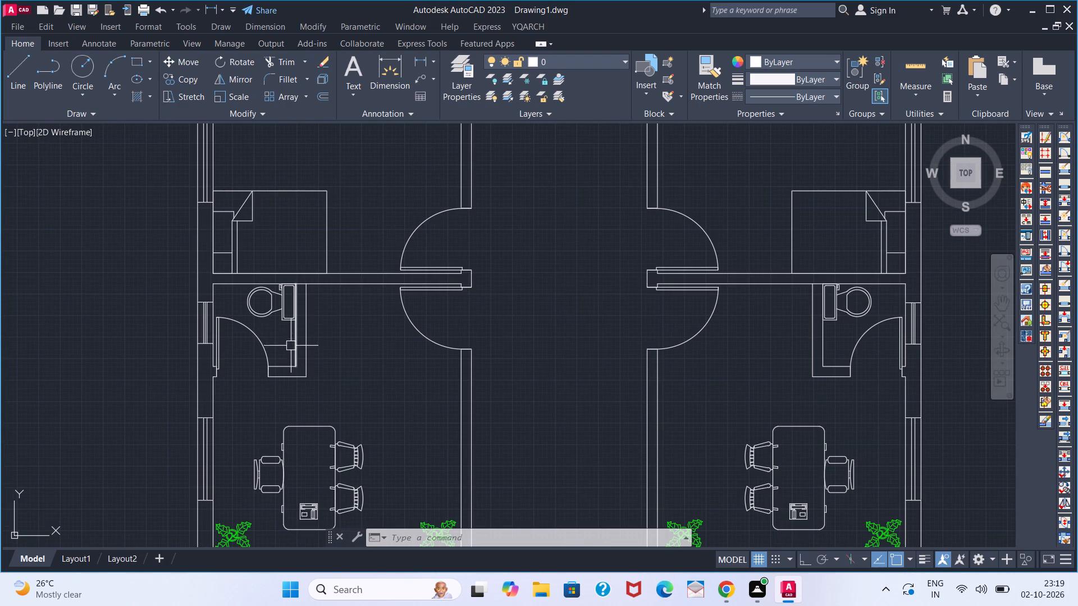
scroll(287, 347, down, 1)
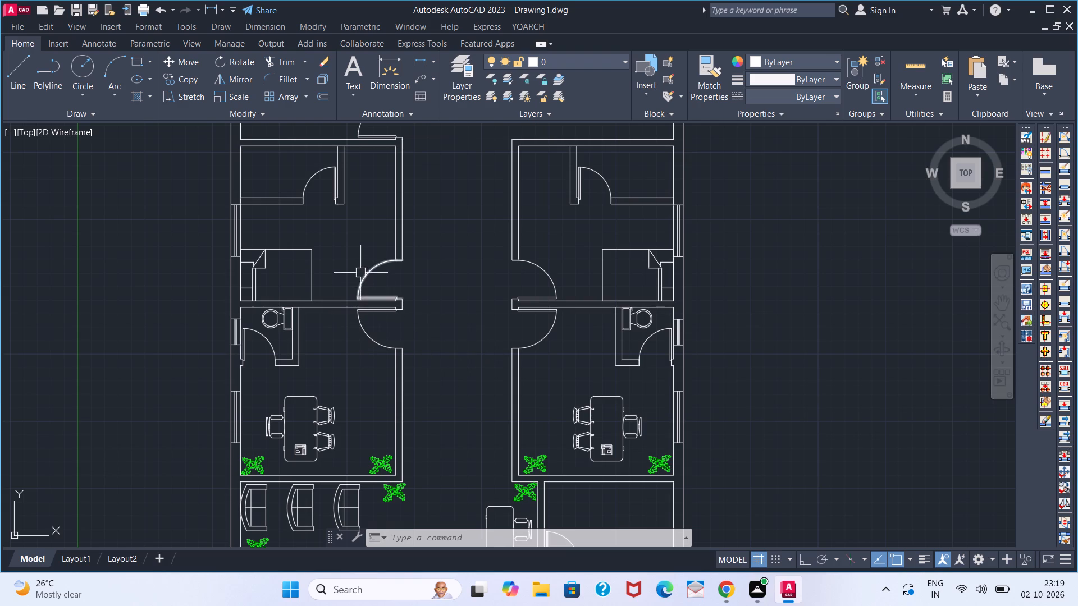
middle_drag(362, 296, 342, 355)
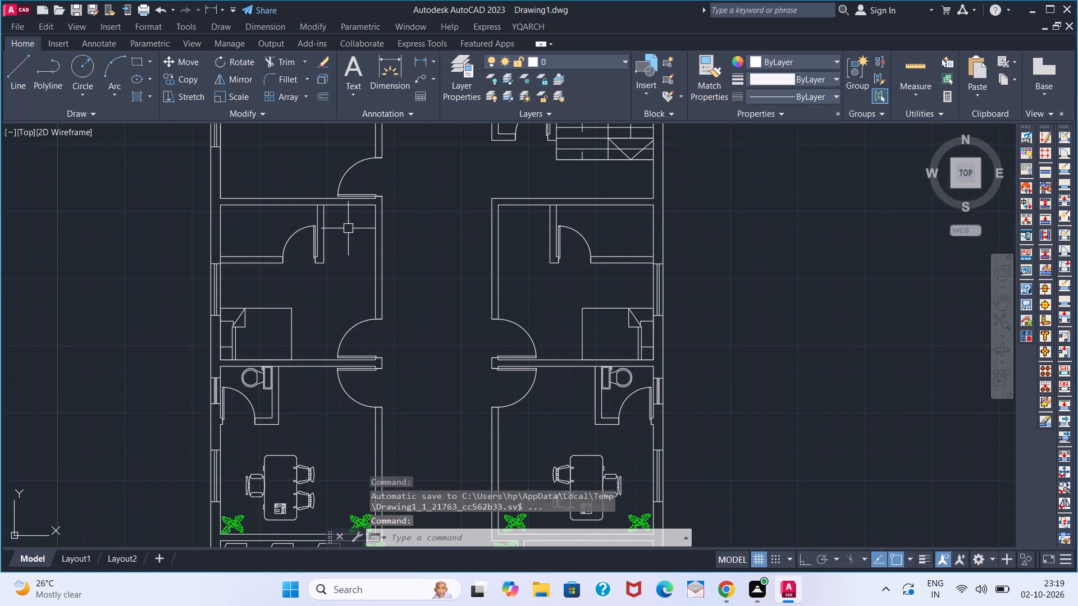
key(o)
key(Return)
text(2')
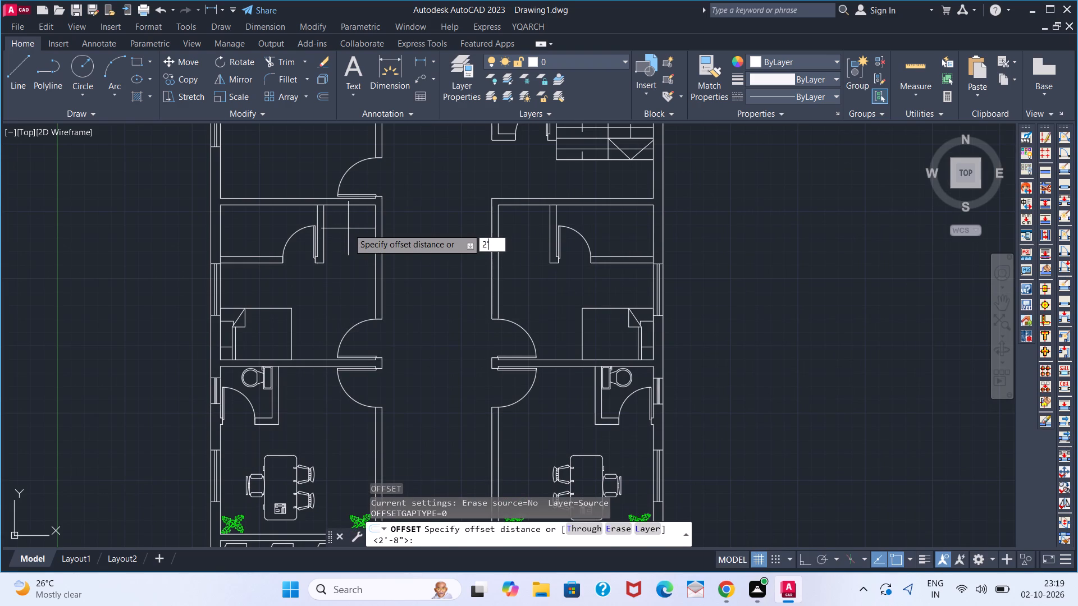
key(Return)
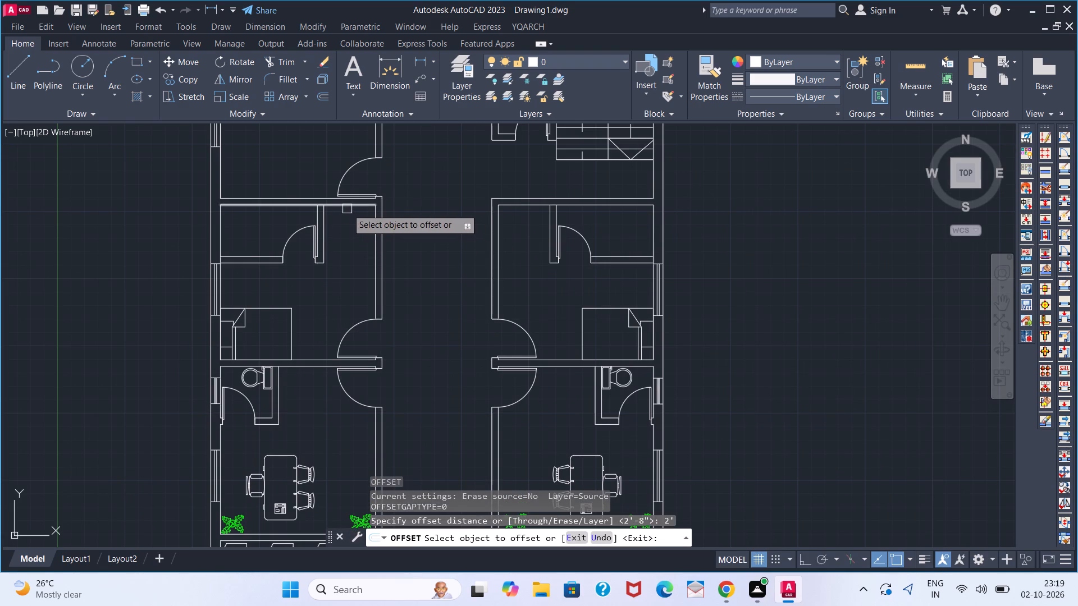
middle_drag(346, 210, 360, 310)
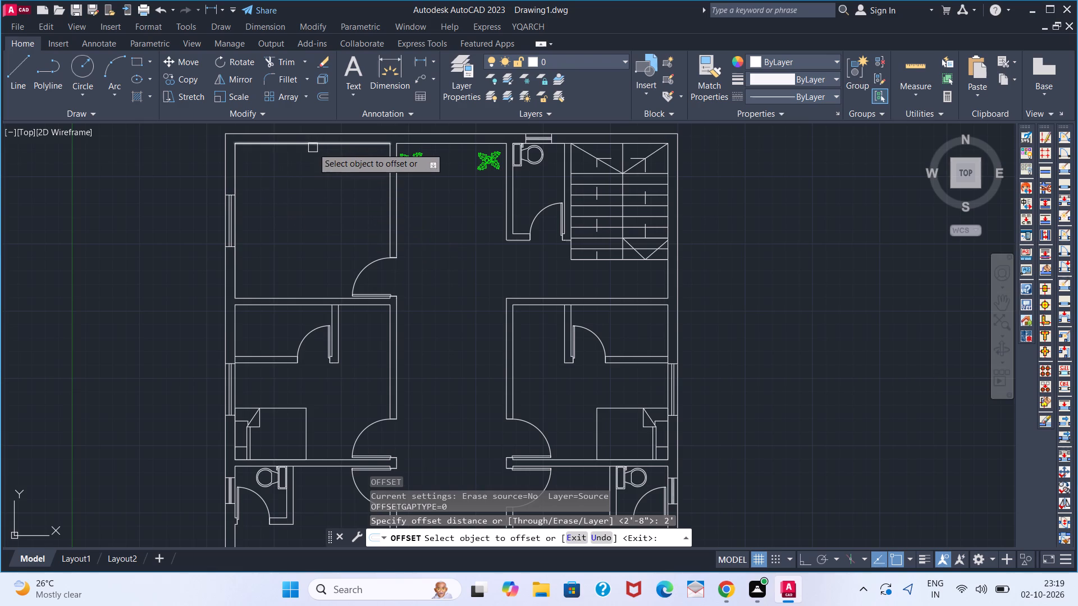
click(237, 175)
click(288, 227)
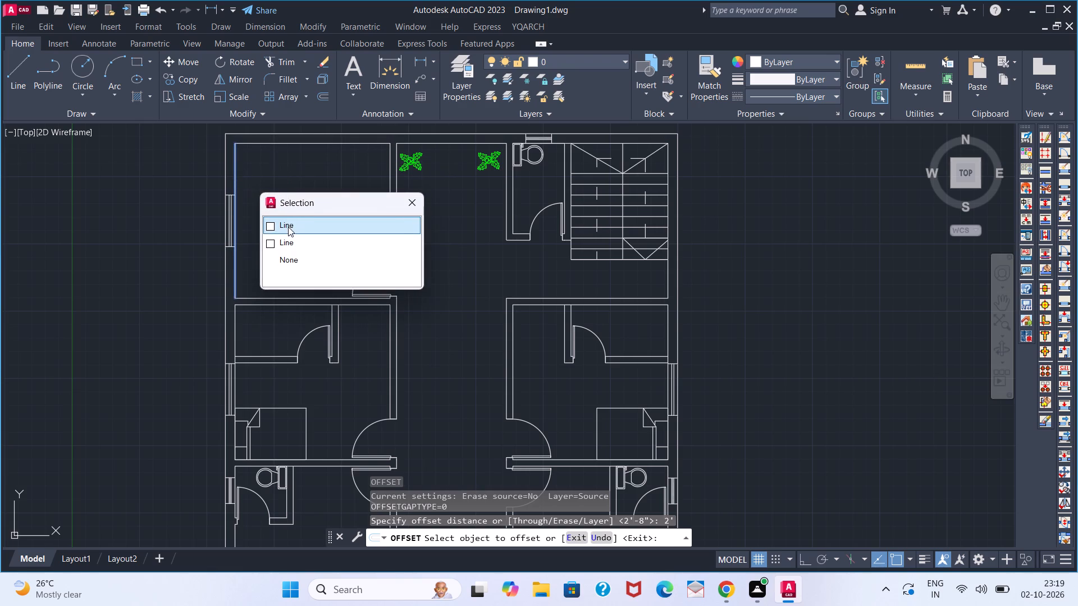
click(301, 215)
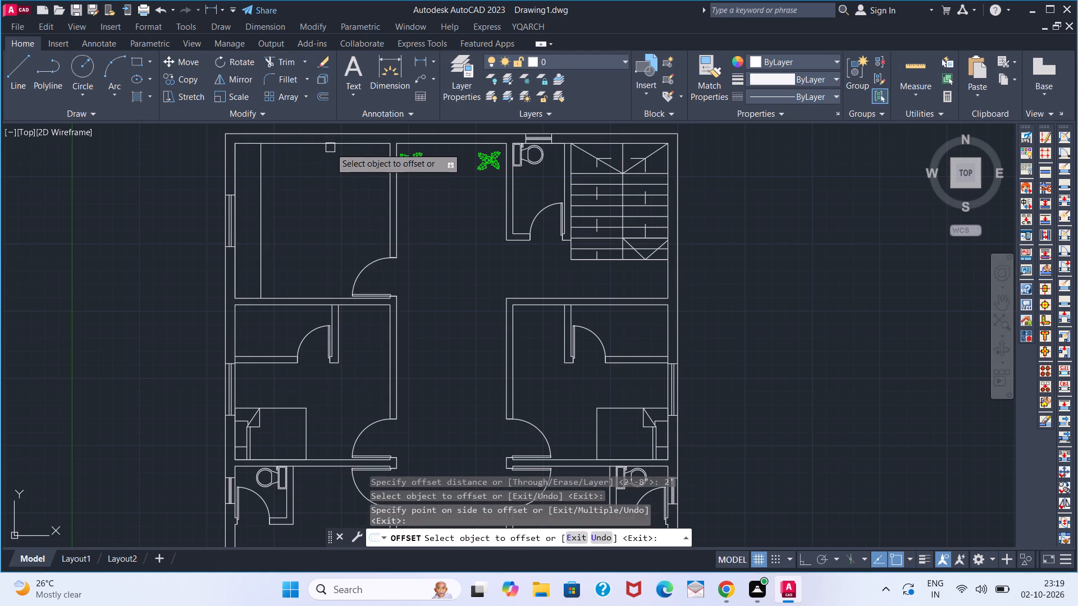
key(space)
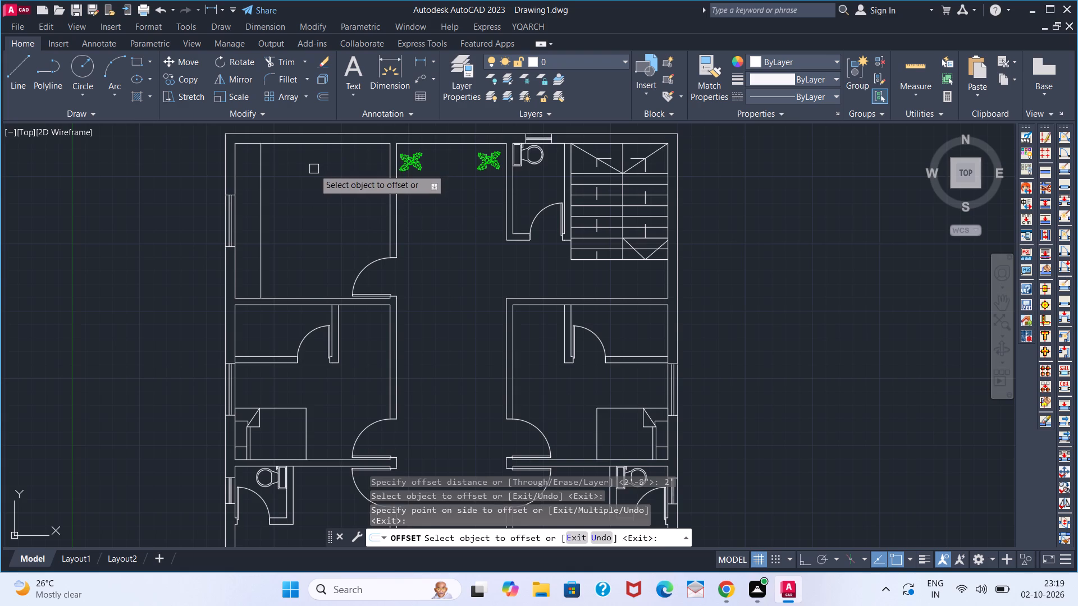
Offset the inner top wall line 2' downward in both mirrored bed rooms, on either side of the corridor.
middle_drag(349, 255, 286, 176)
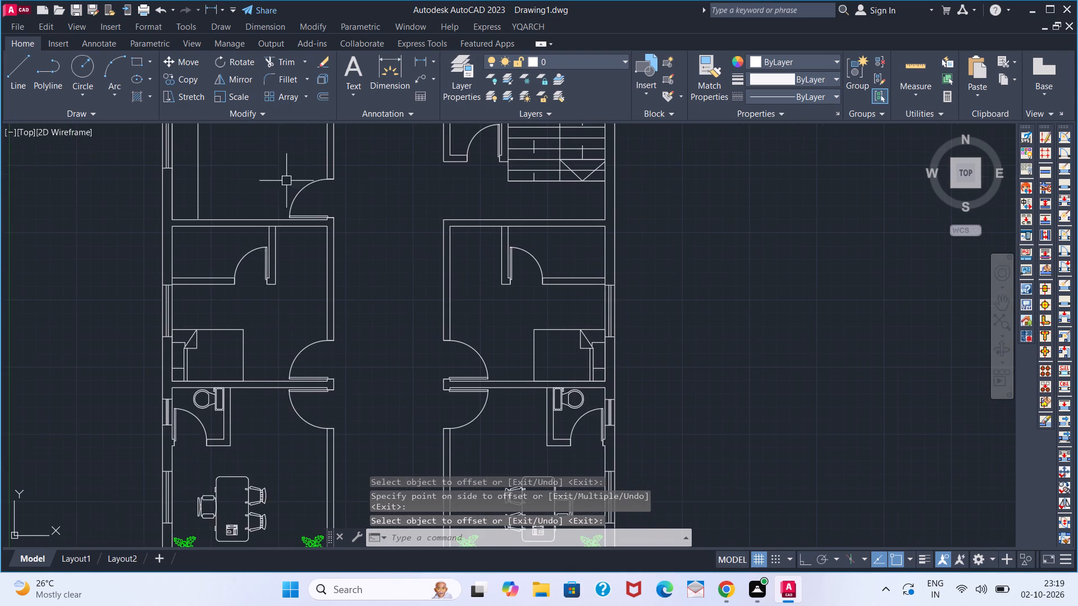
scroll(302, 256, down, 1)
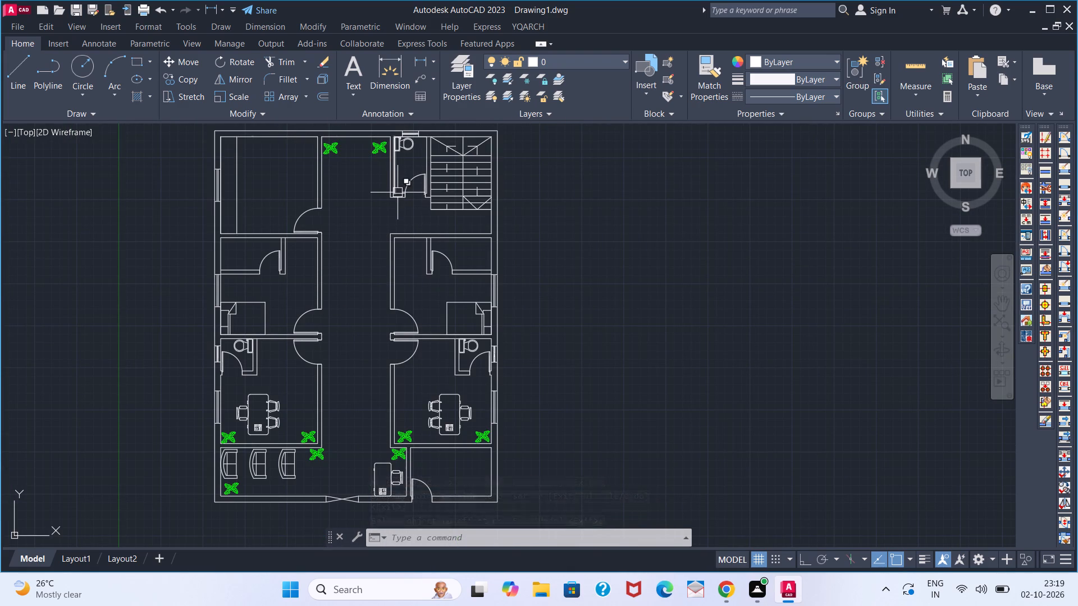
scroll(389, 184, up, 1)
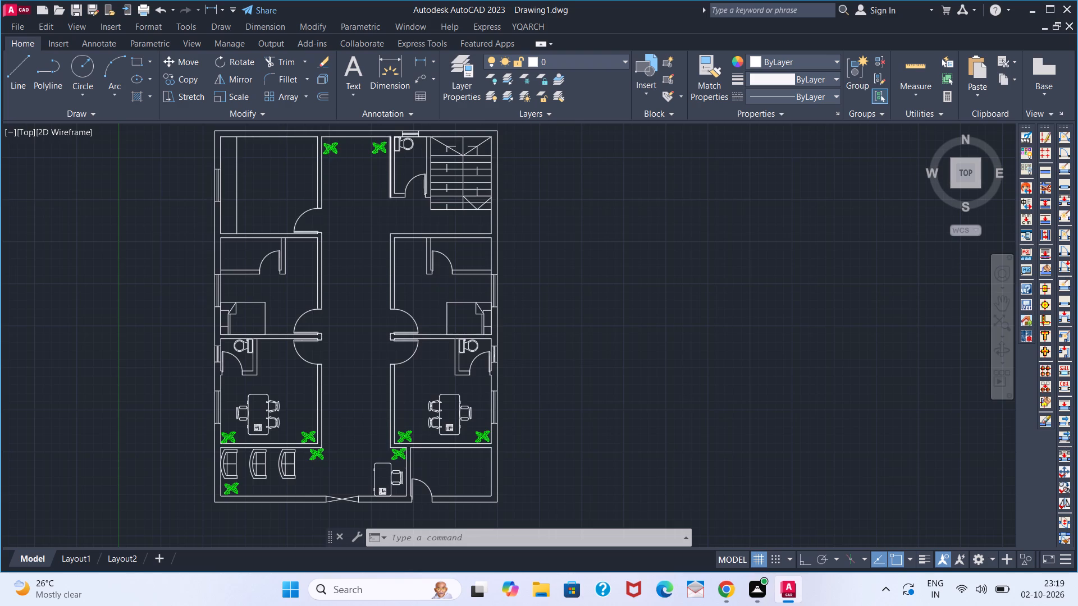
scroll(380, 207, down, 2)
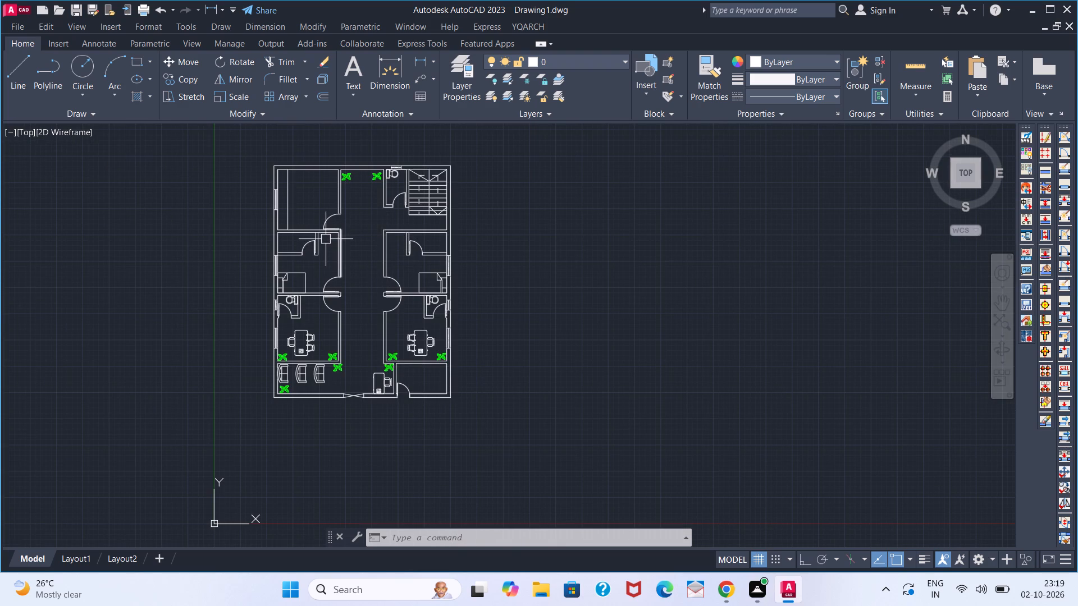
scroll(325, 239, up, 1)
key(o)
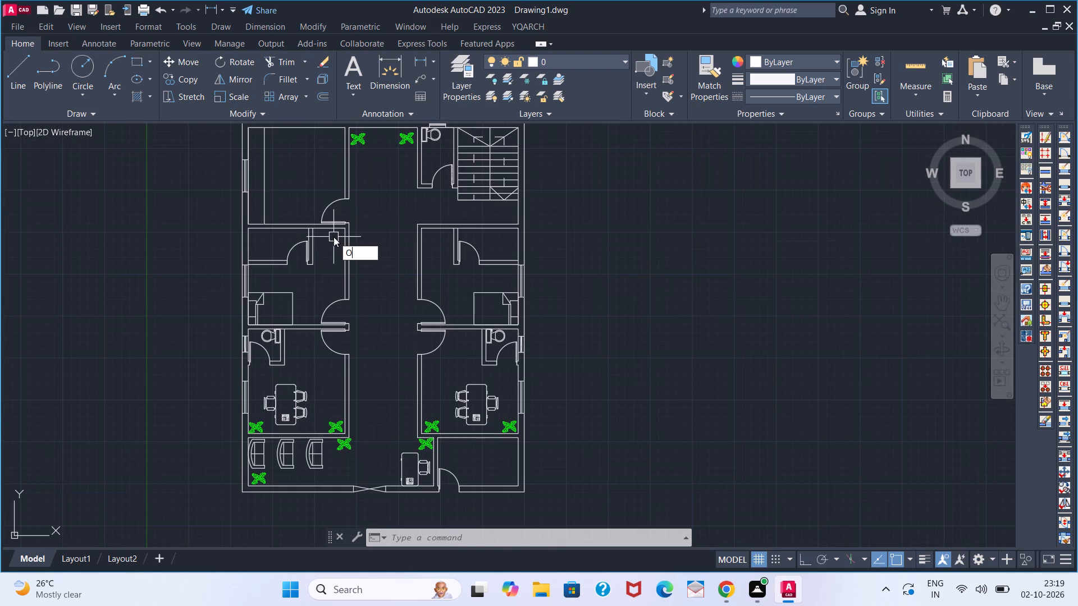
key(Return)
text(2')
key(Return)
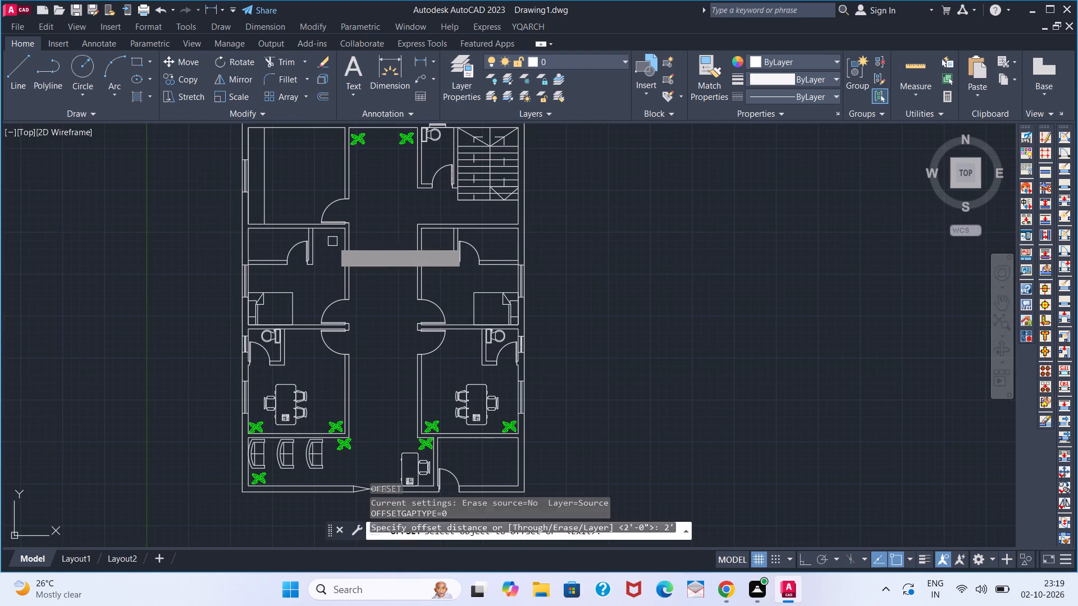
click(333, 229)
click(332, 266)
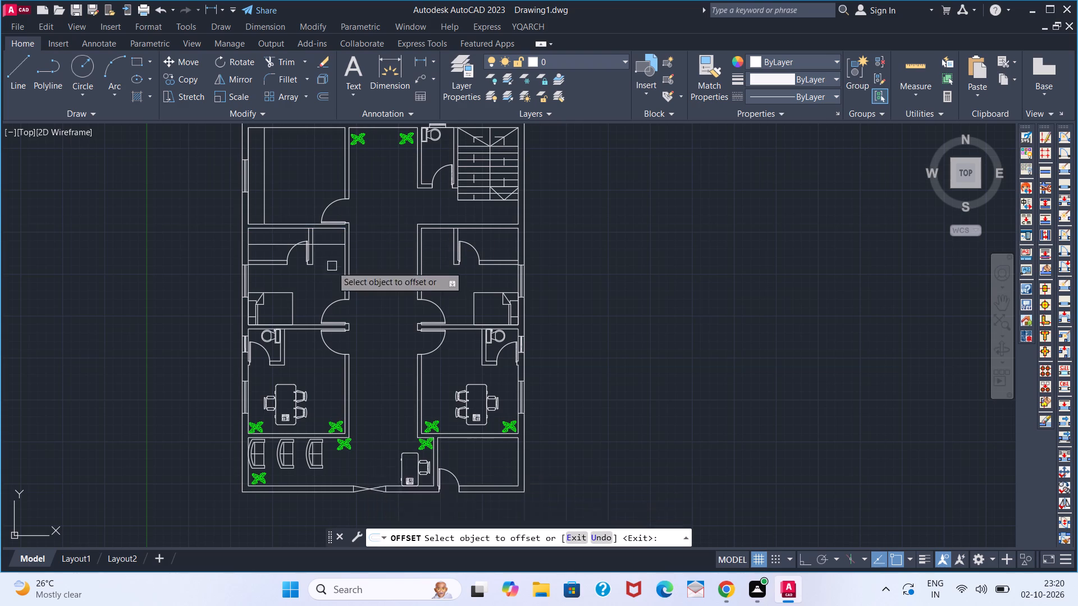
click(434, 230)
click(432, 272)
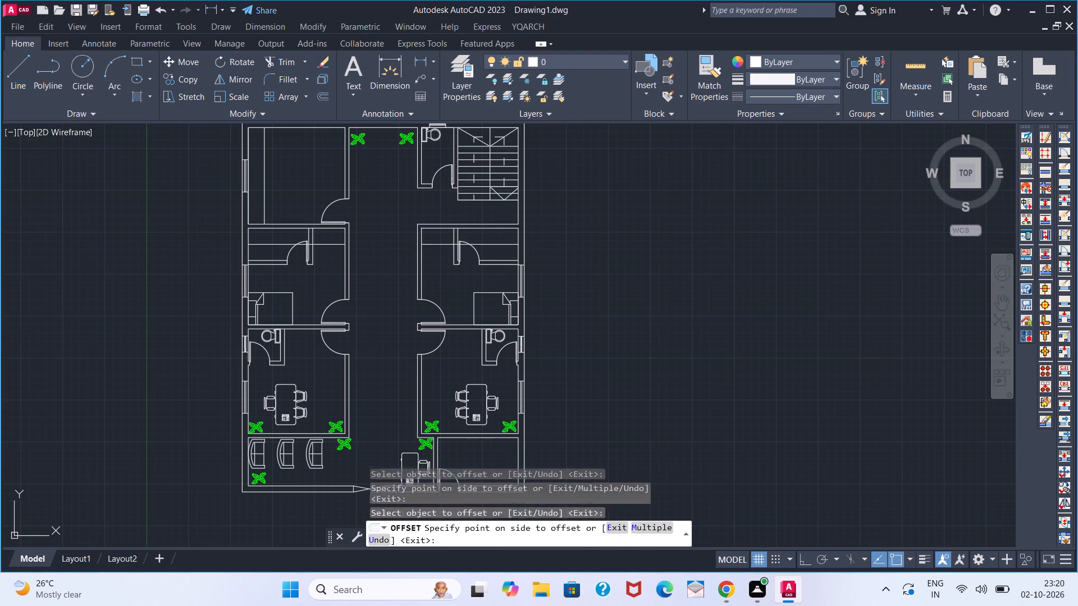
scroll(308, 328, up, 1)
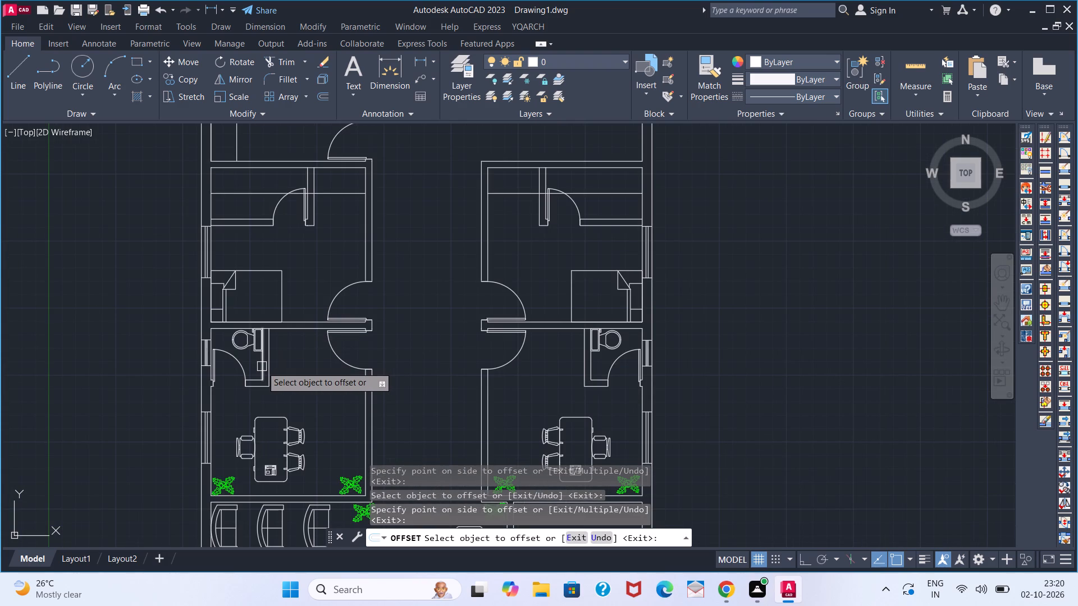
scroll(538, 367, down, 1)
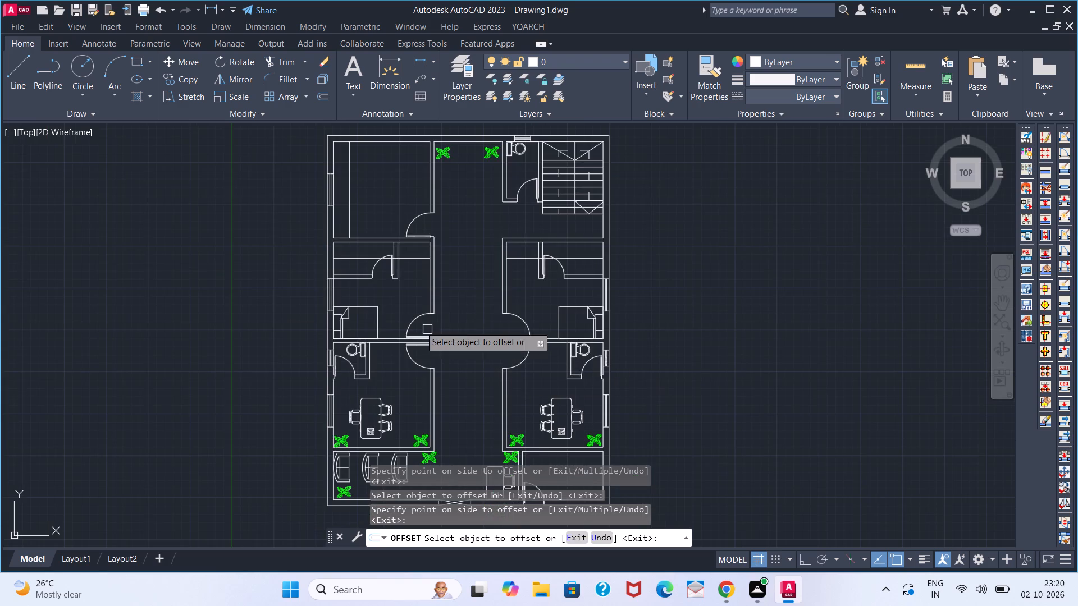
middle_drag(410, 270, 411, 302)
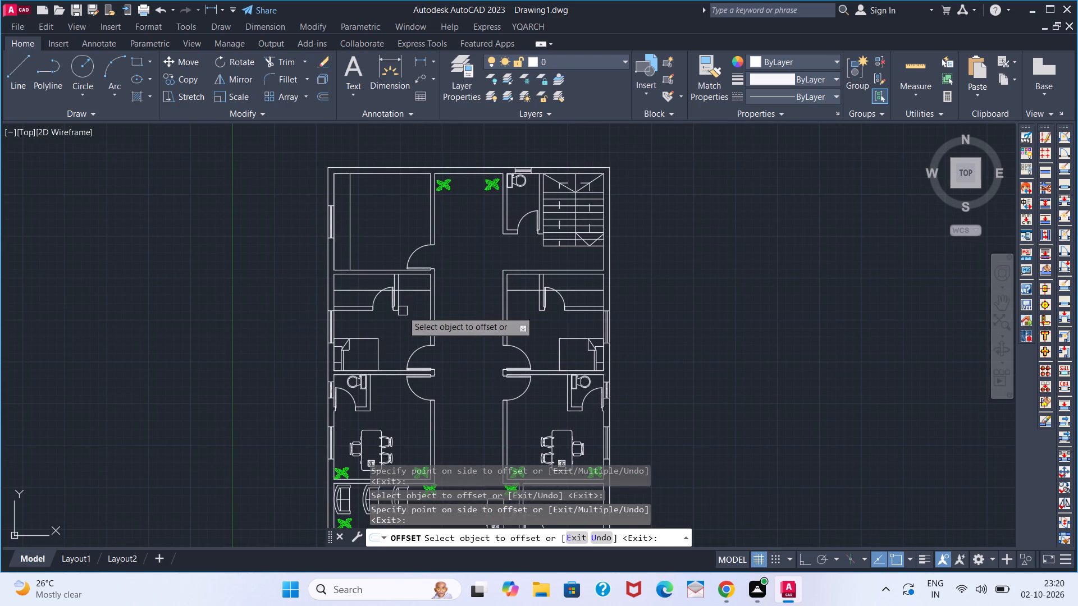
key(space)
text(R)
key(Escape)
key(Escape)
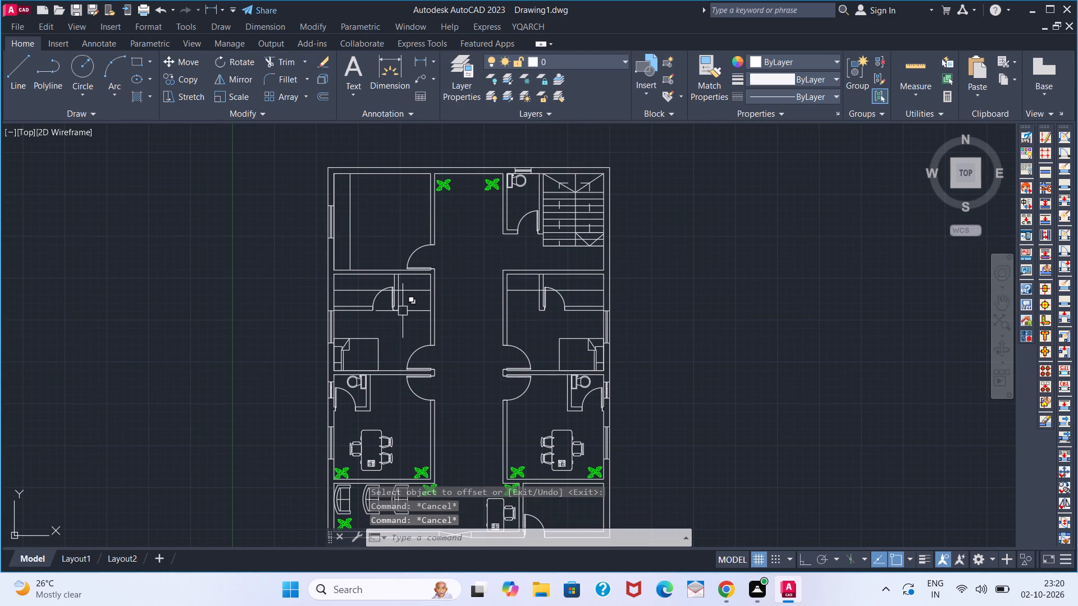
Trim the new offset lines where they cross the thickness of the short partition wall in both bed rooms.
text(TR)
key(space)
scroll(410, 295, up, 3)
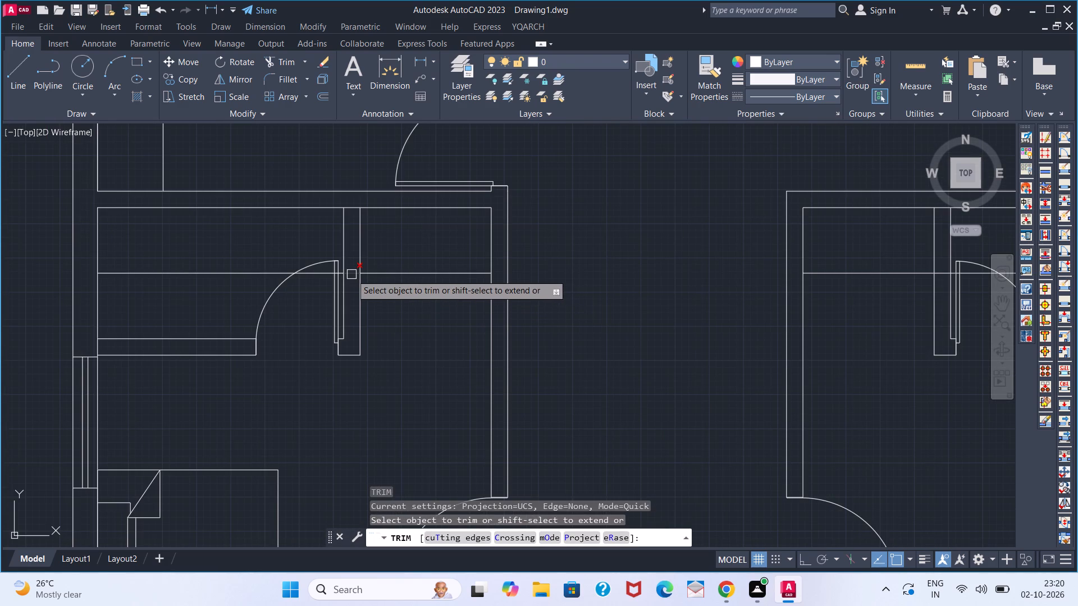
click(351, 274)
key(space)
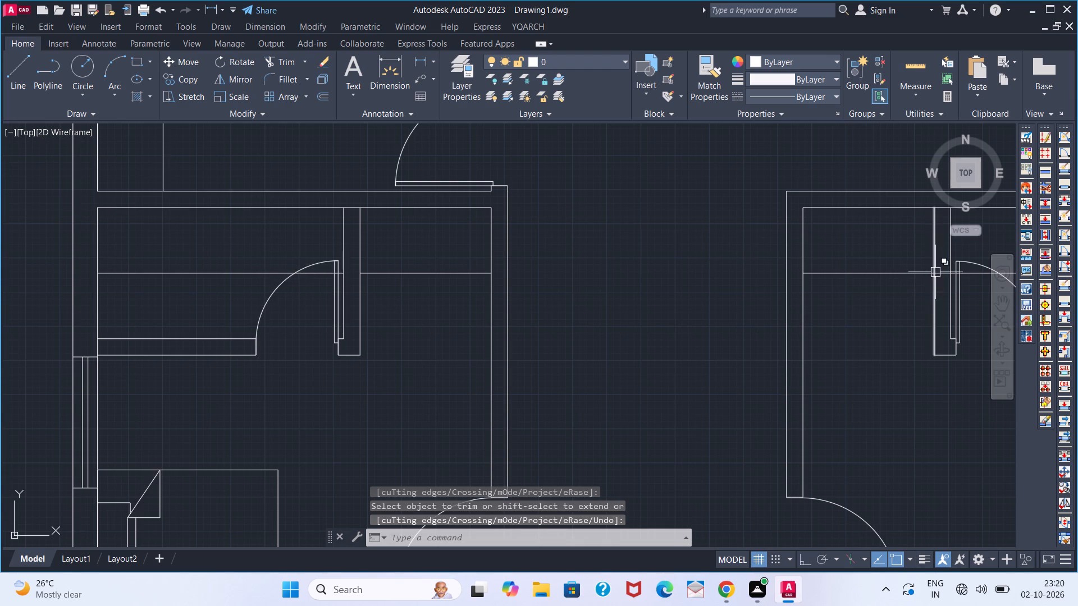
key(space)
click(948, 273)
key(Escape)
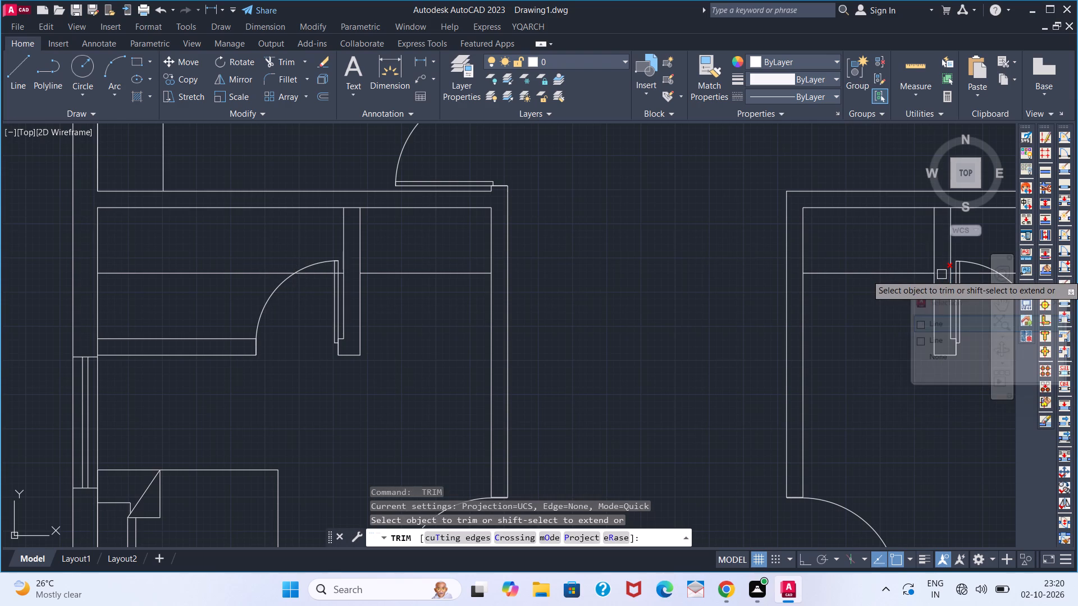
click(942, 274)
key(space)
scroll(718, 258, down, 2)
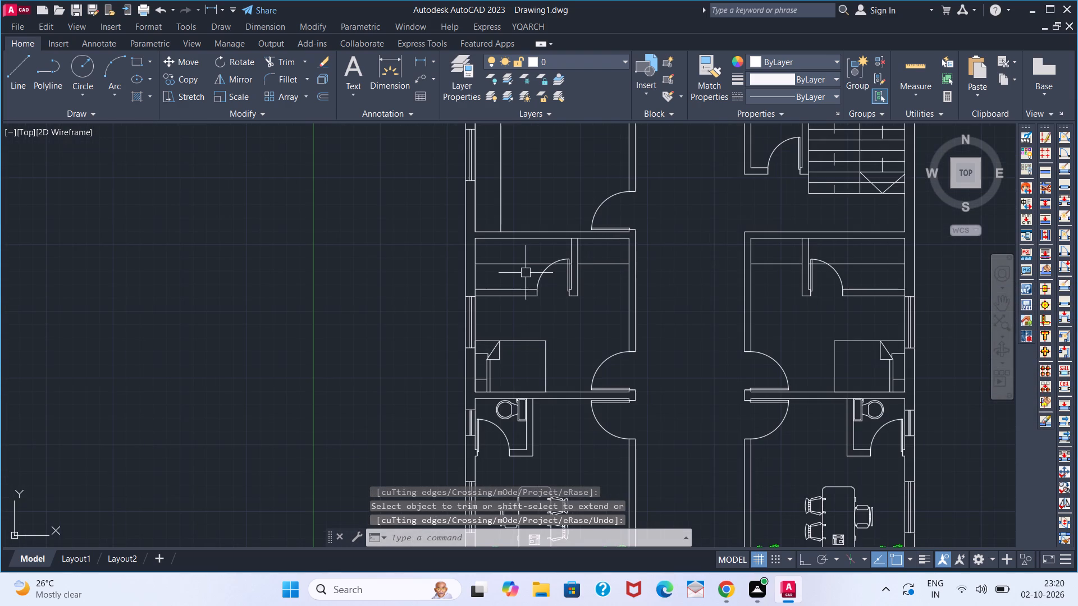
Delete the leftover offset line segments on the door side of the short partition in both mirrored bed rooms.
click(524, 263)
click(865, 266)
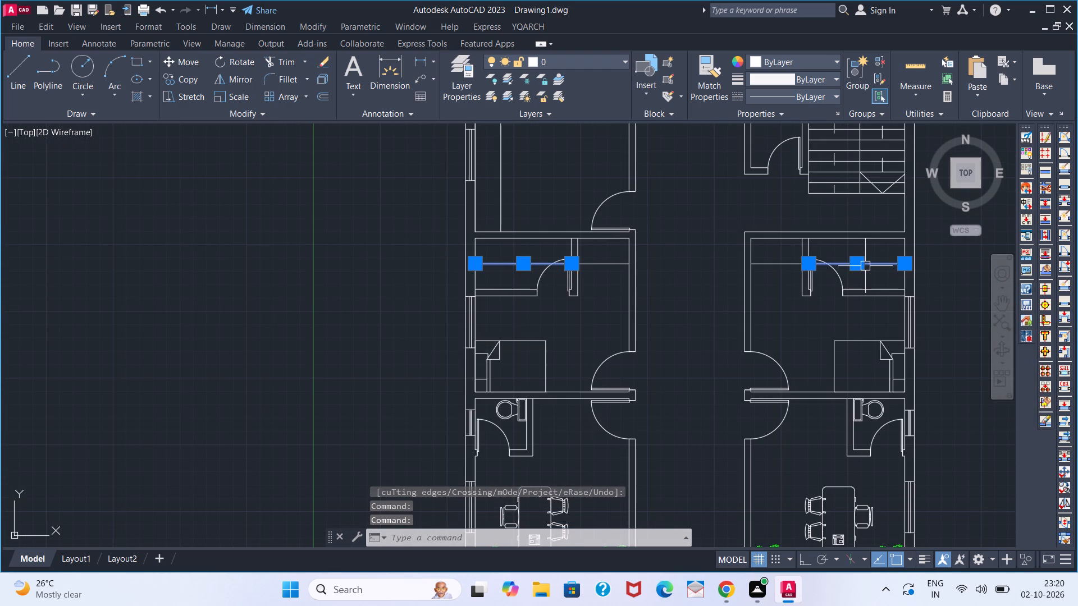
key(Delete)
In the bed room west of the corridor, offset the built-in strip's front line and the inner top wall line 2" into the strip.
scroll(755, 252, down, 1)
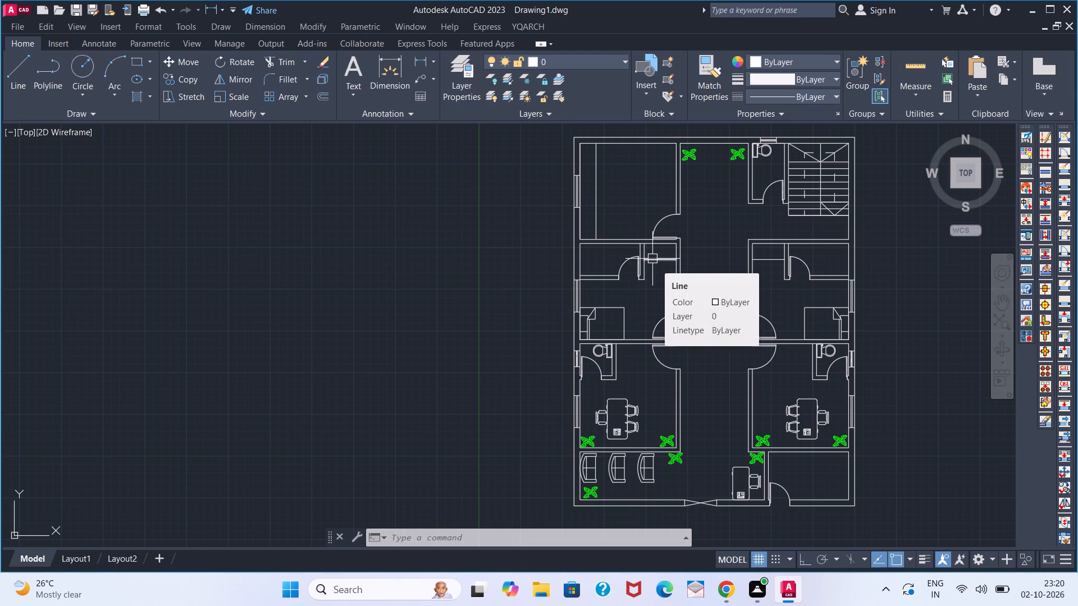
scroll(657, 253, up, 1)
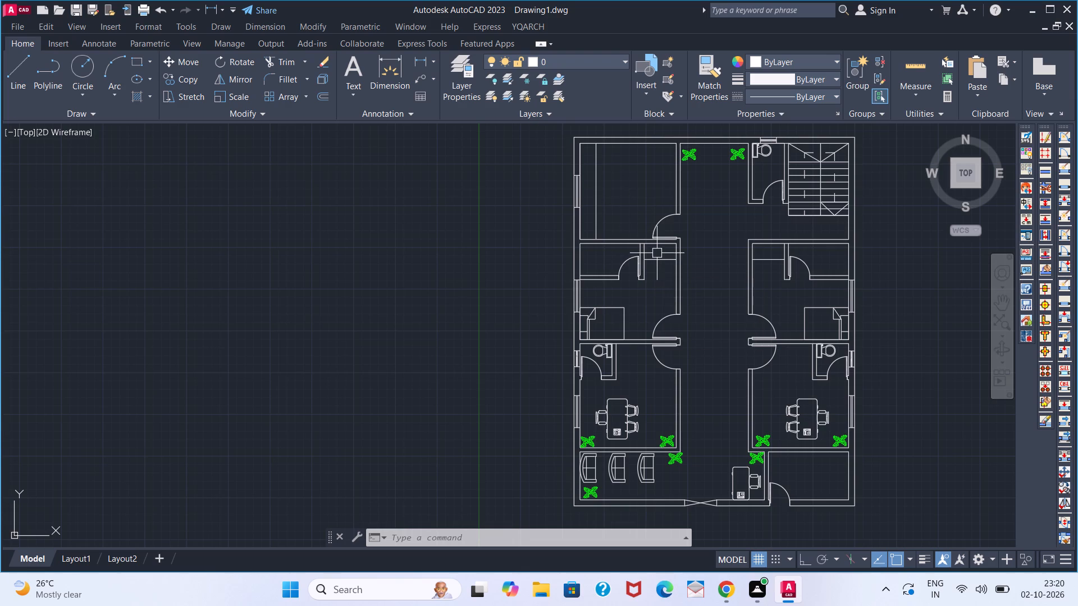
scroll(657, 253, up, 1)
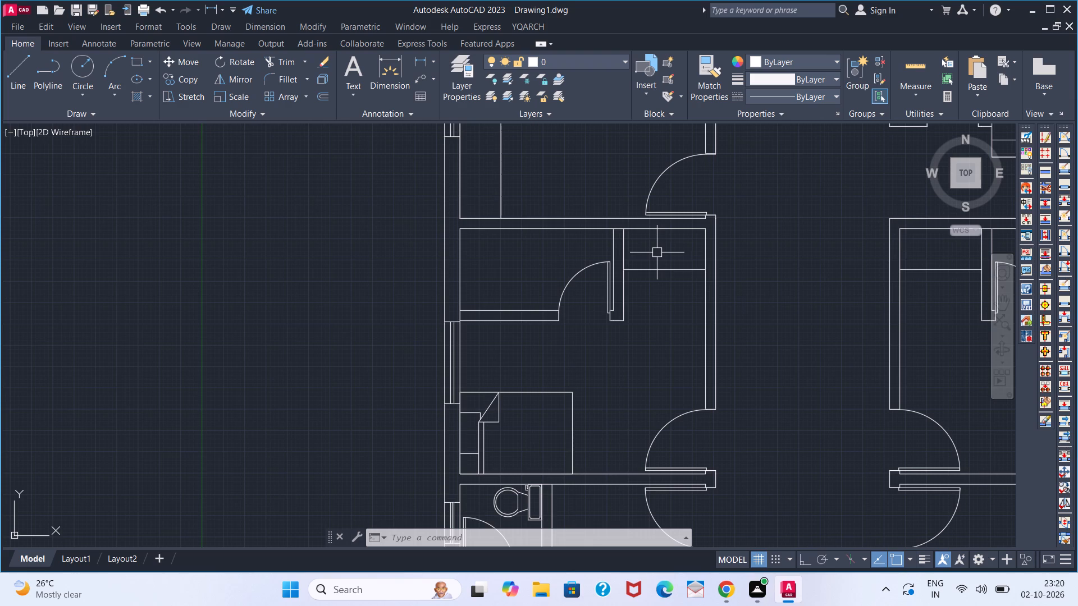
scroll(655, 256, down, 1)
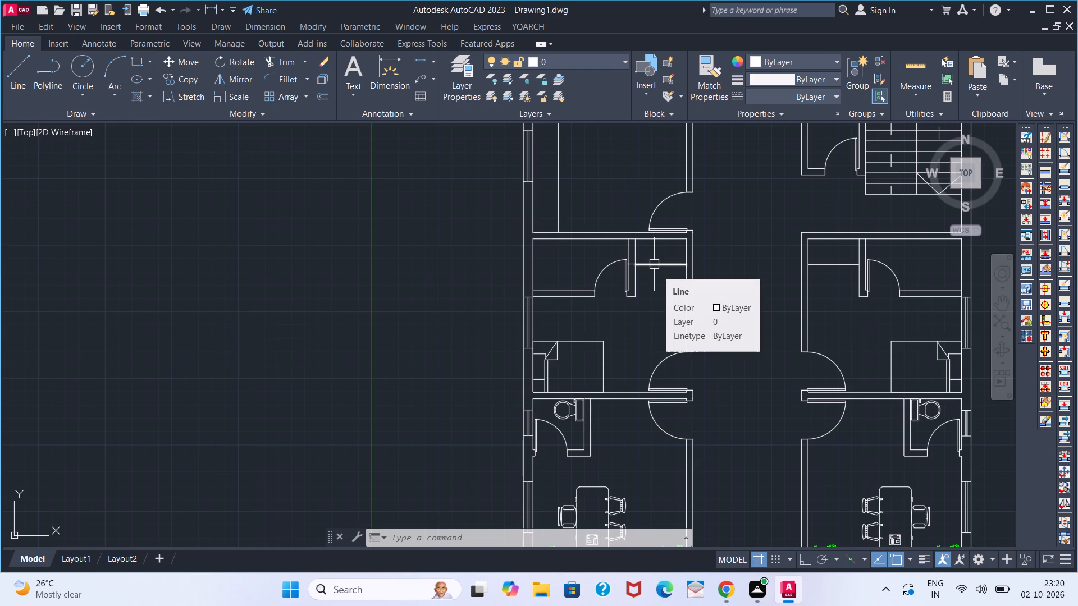
key(o)
key(Return)
key(2)
key(Return)
click(654, 264)
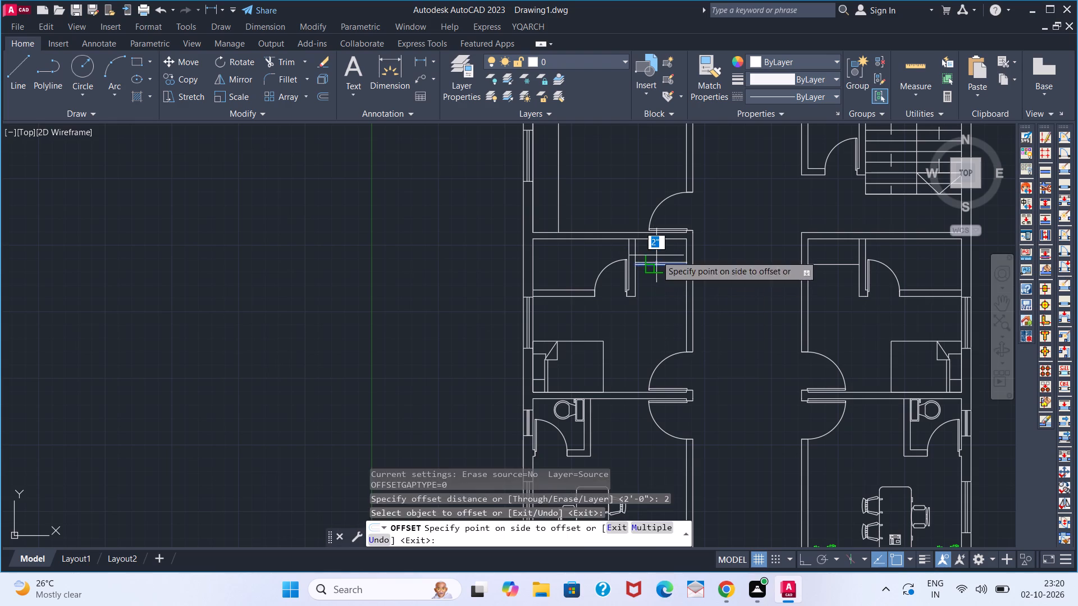
click(656, 255)
click(660, 240)
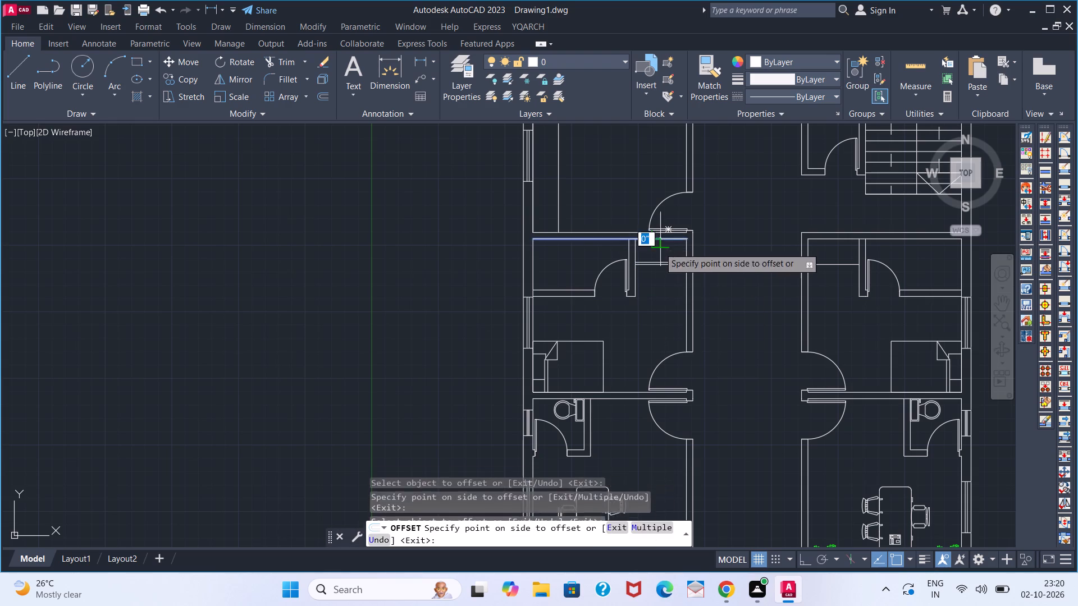
click(658, 256)
key(space)
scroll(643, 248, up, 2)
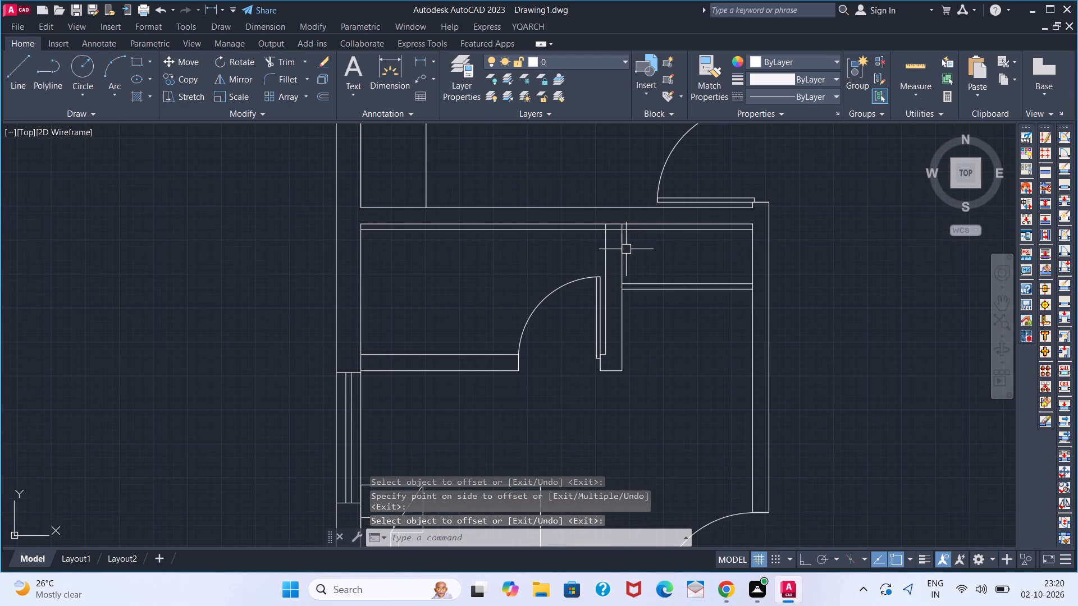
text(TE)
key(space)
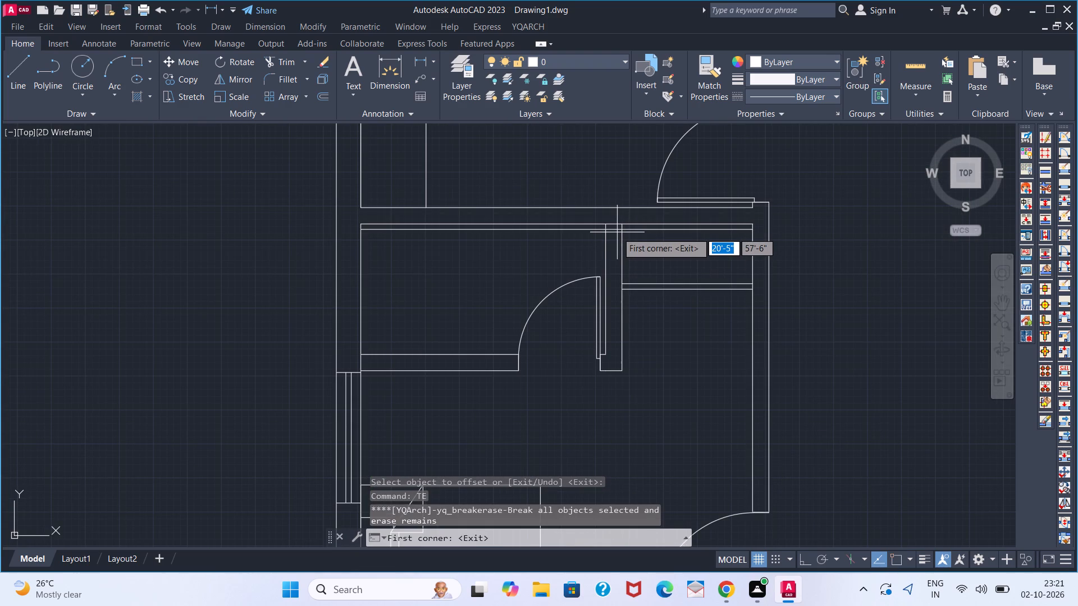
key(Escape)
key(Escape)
Trim the upper 2" offset line across the partition's thickness and delete its remainder in the small room with the door.
text(TR)
key(space)
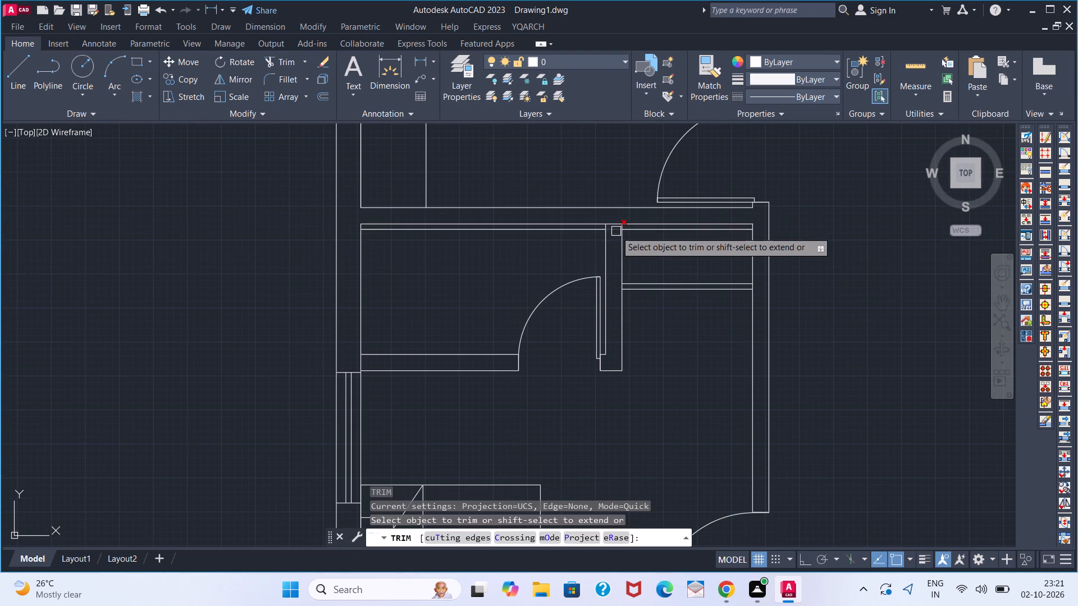
click(616, 231)
key(space)
click(592, 232)
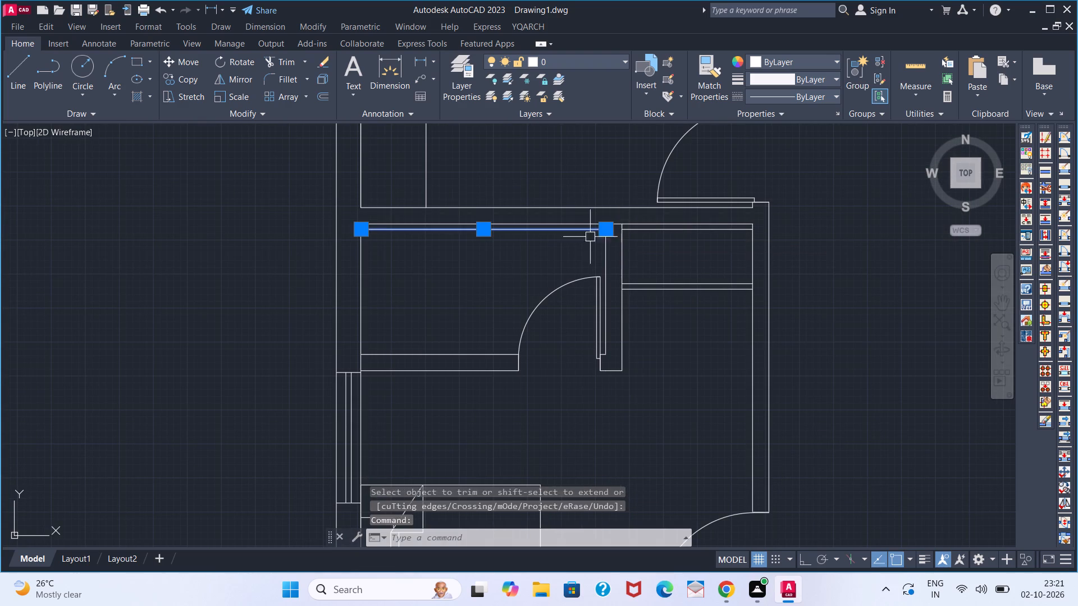
key(Delete)
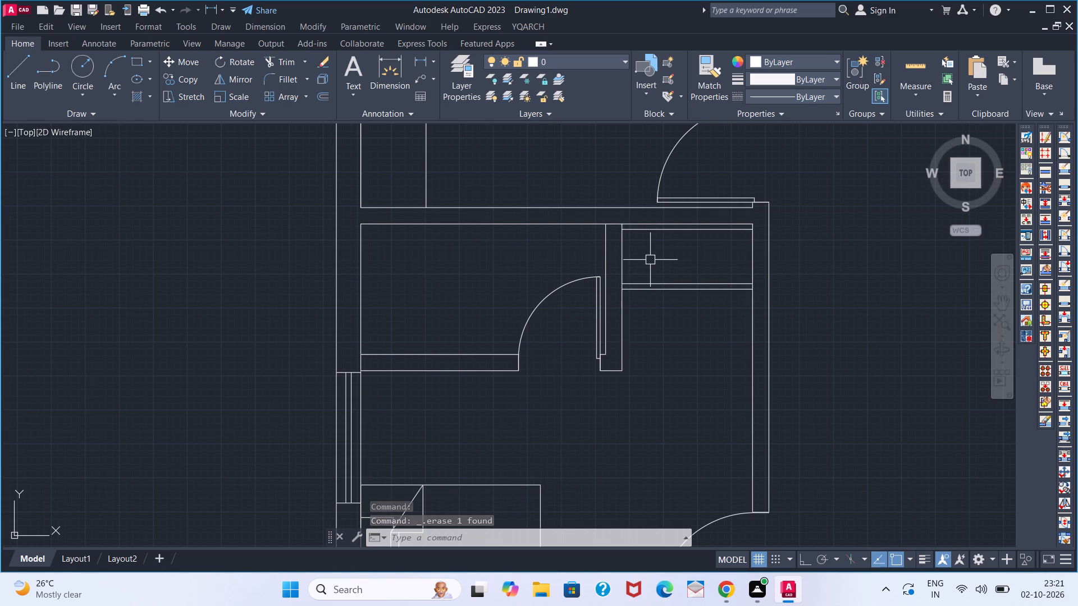
Measure the built-in strip's width with a linear dimension between the partition and the corridor wall.
key(o)
key(Return)
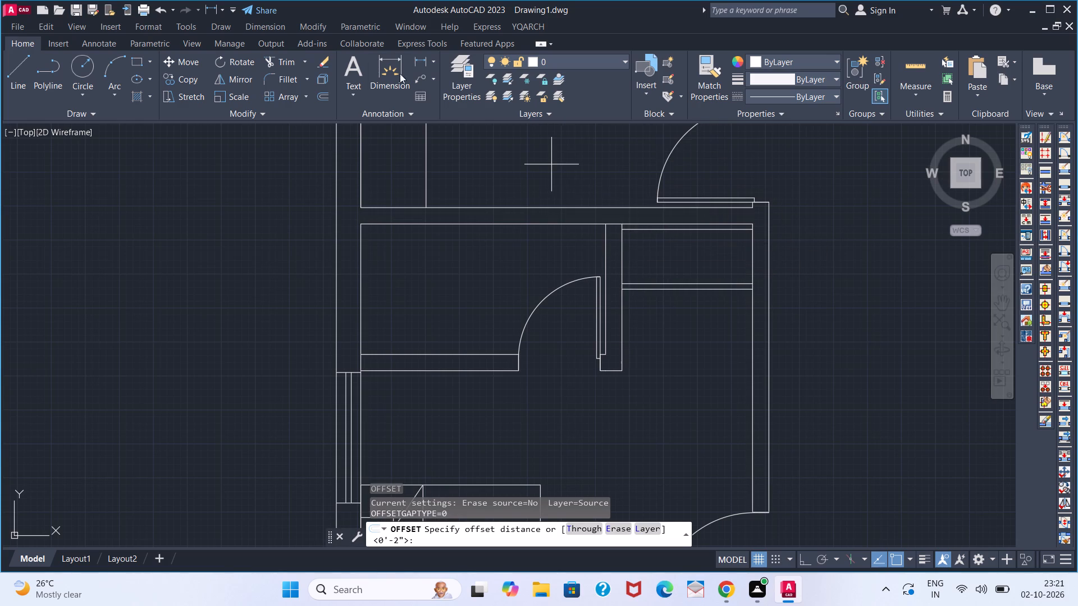
click(413, 57)
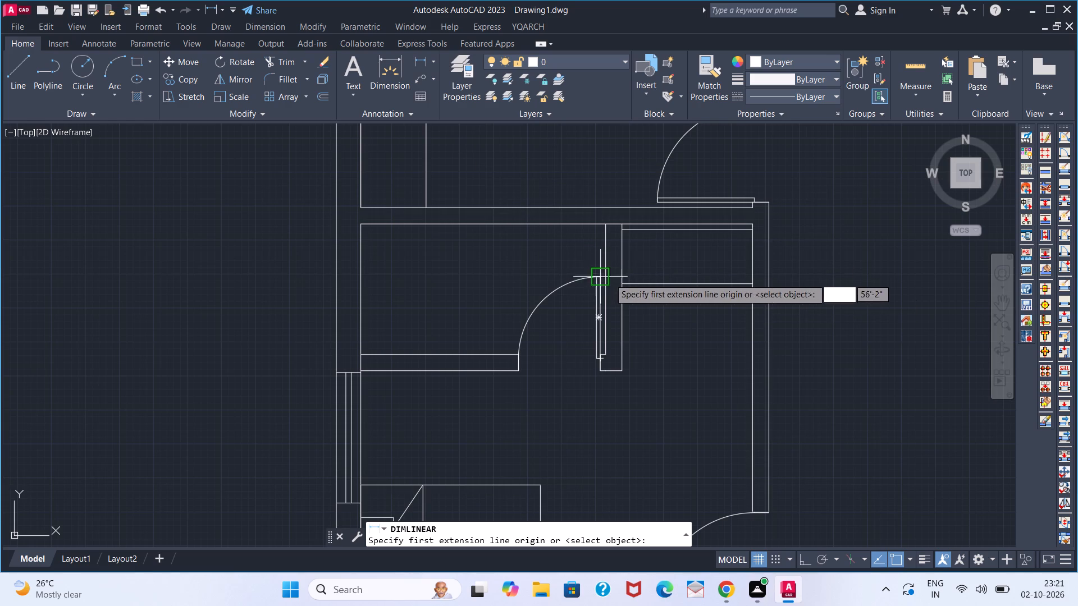
click(628, 279)
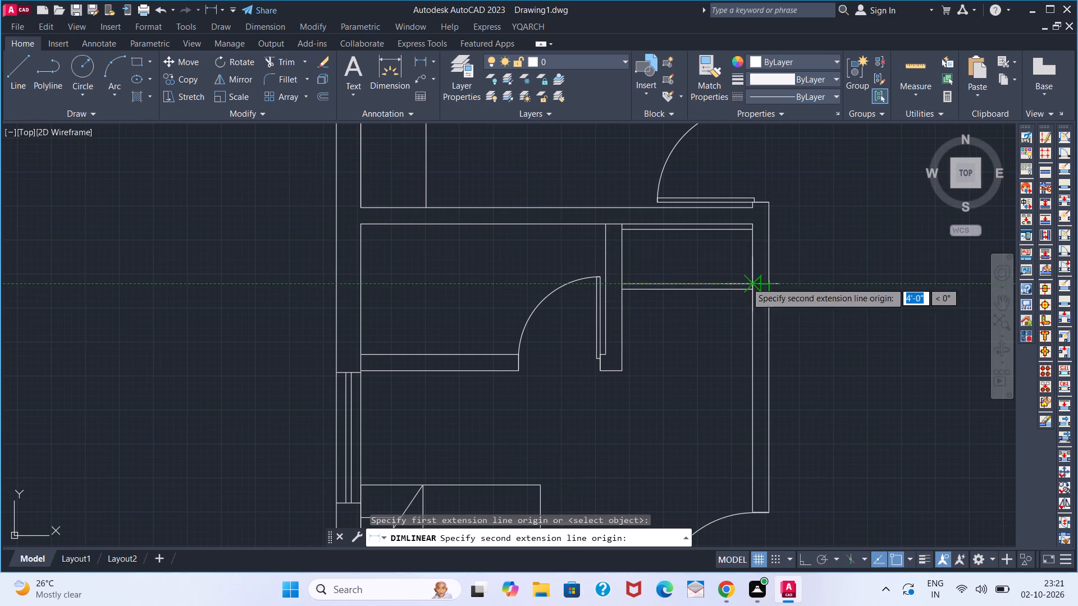
click(748, 284)
click(742, 263)
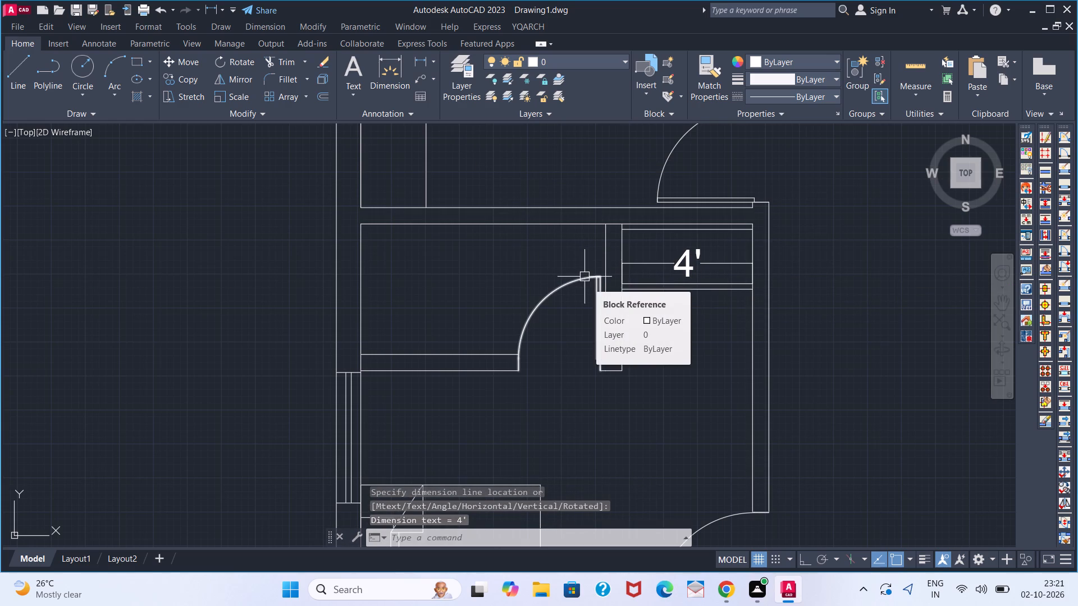
Offset the partition face and the corridor wall's inner face 1' inward across the built-in strip.
key(o)
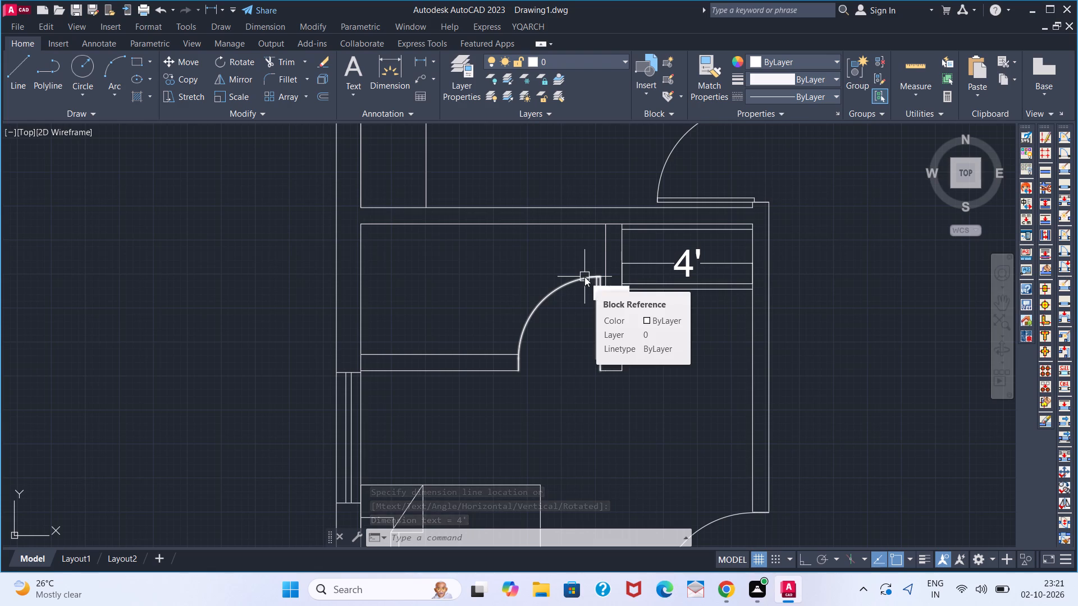
key(Return)
text(1')
key(Return)
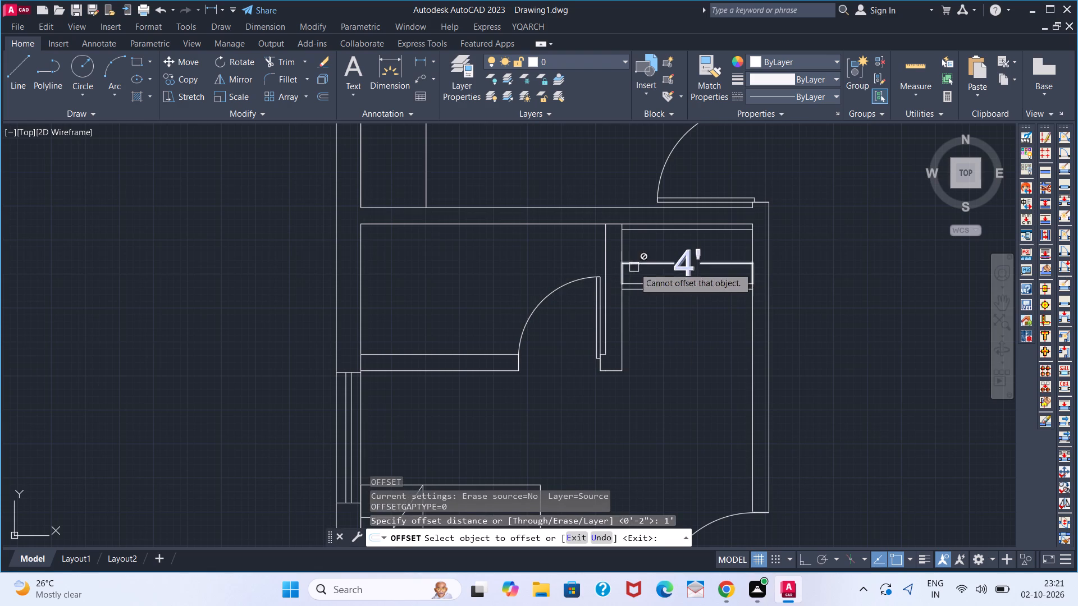
click(625, 255)
click(643, 252)
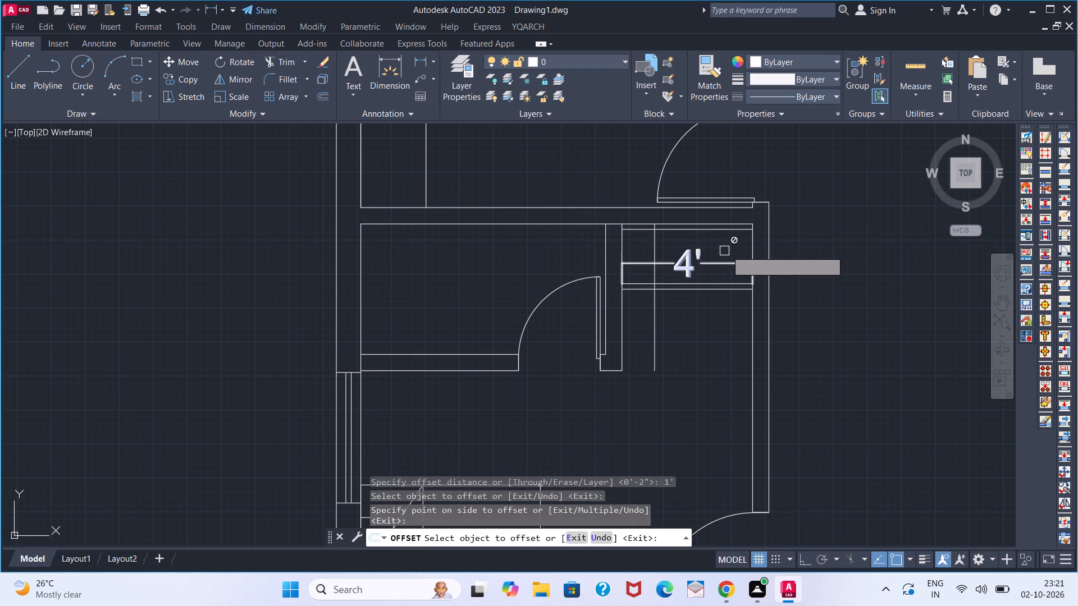
click(748, 250)
click(728, 242)
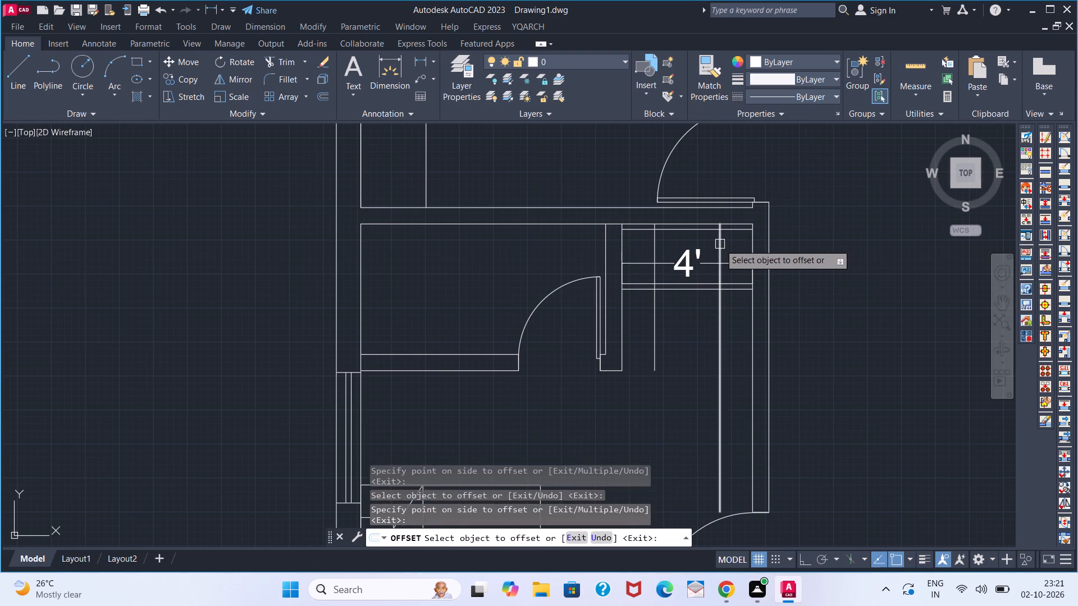
key(space)
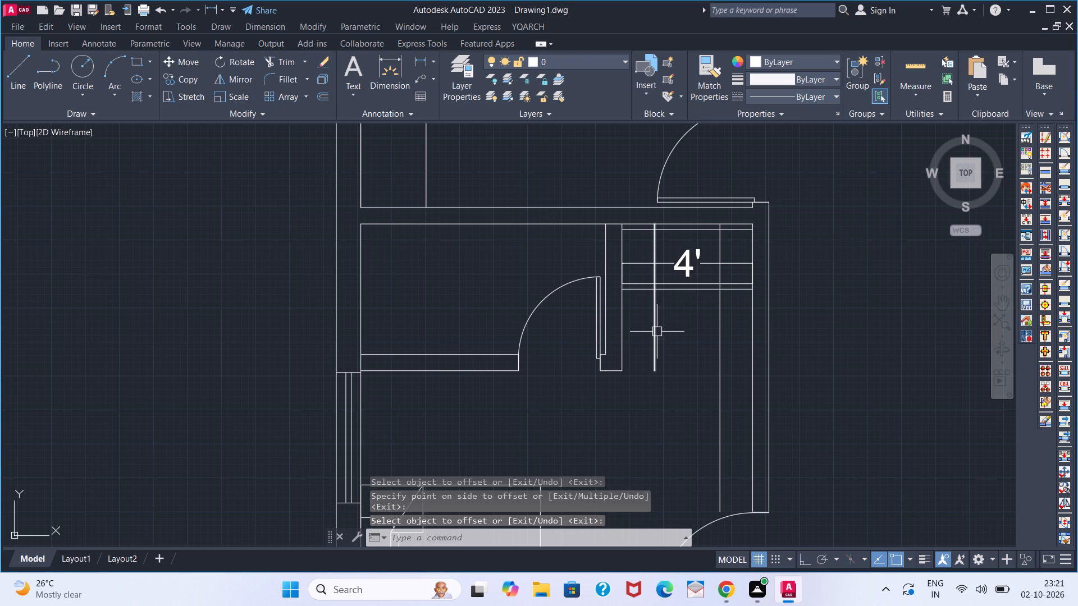
Trim both vertical offset lines at the strip's front edge, then delete their lower remainders and the temporary 4' dimension.
text(TR)
key(space)
scroll(657, 282, up, 3)
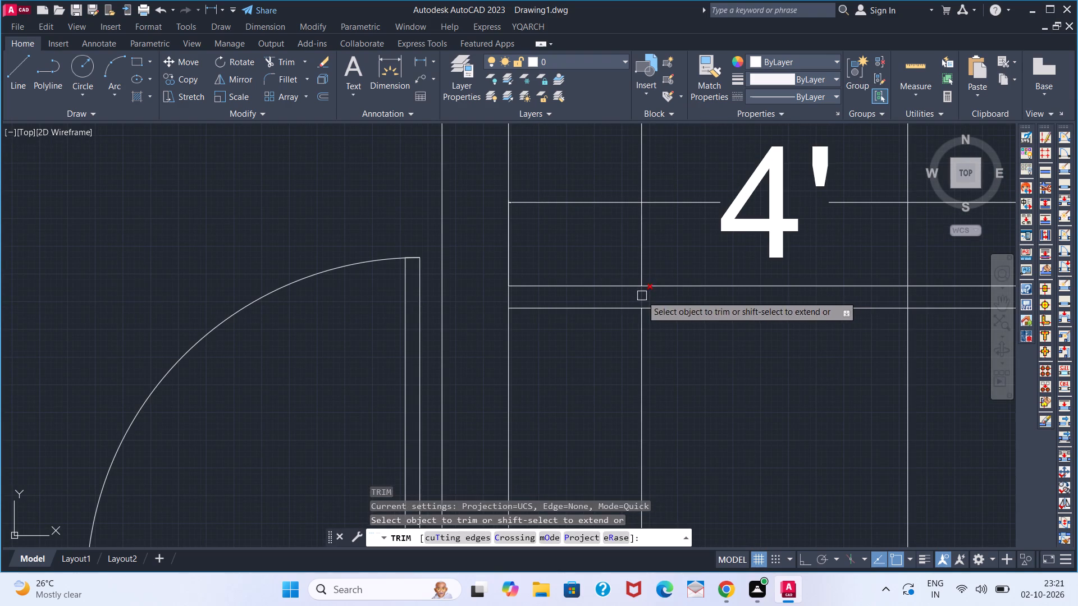
click(642, 296)
click(907, 299)
key(space)
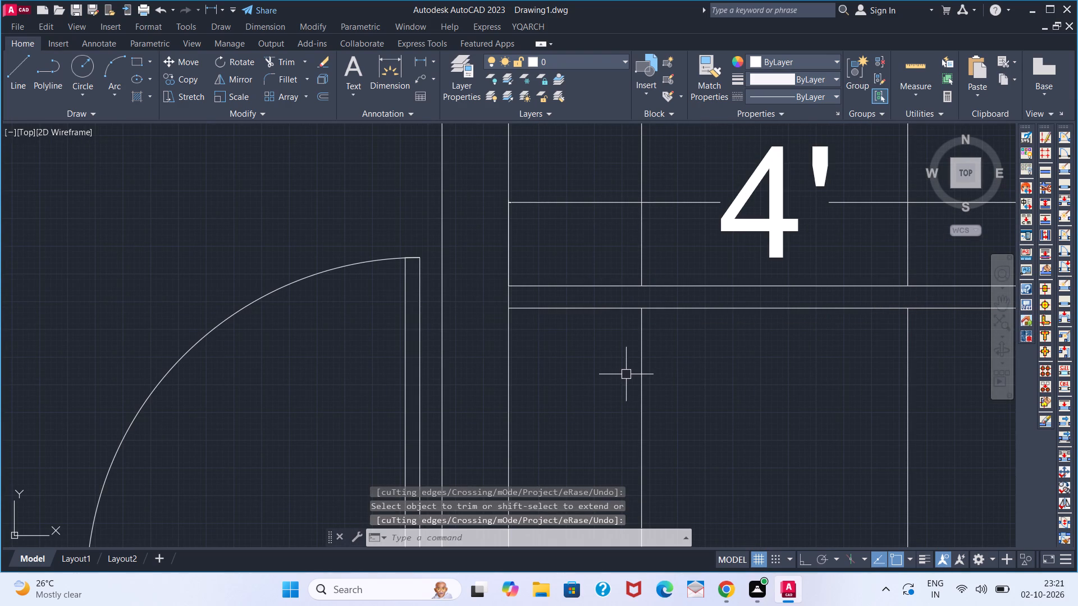
click(645, 374)
click(913, 353)
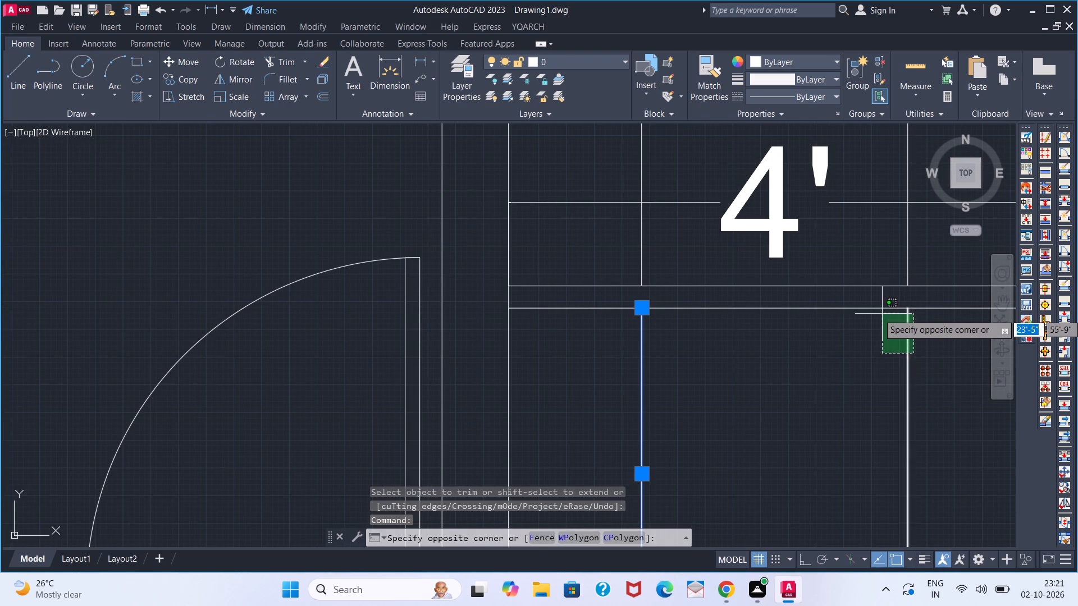
click(882, 314)
click(817, 191)
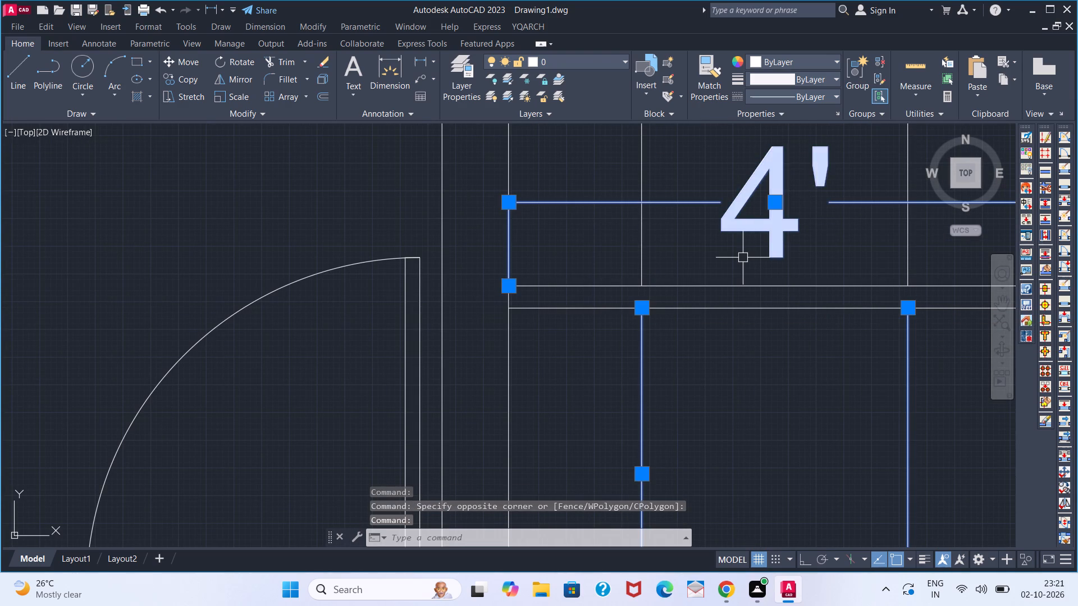
key(Delete)
Trim the overhanging ends of the offset lines at all four corners to leave a closed rectangle inside the built-in strip.
scroll(743, 258, down, 2)
middle_drag(747, 231, 737, 277)
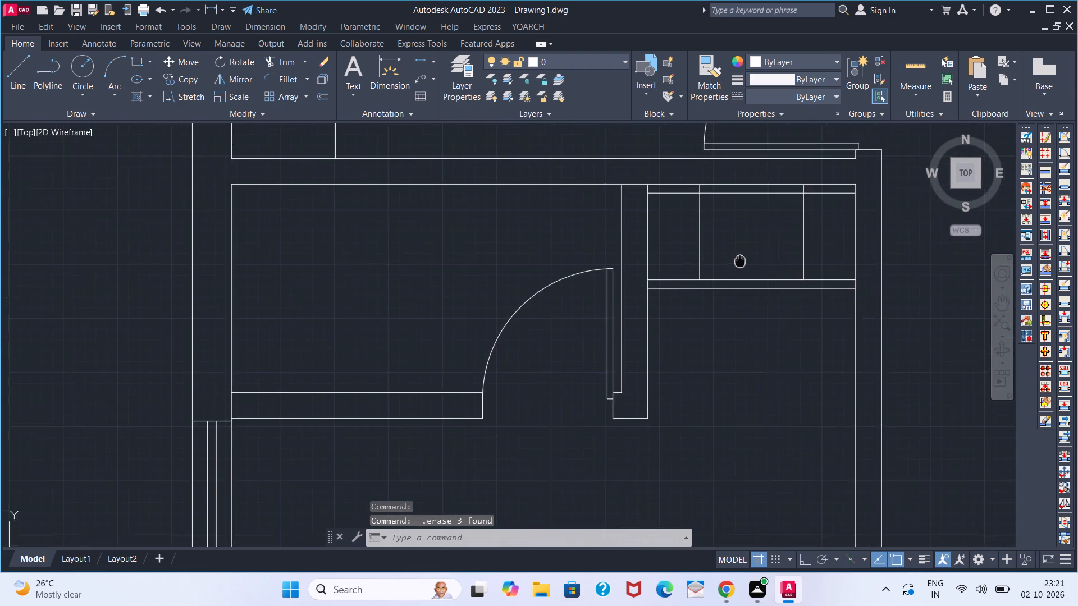
middle_drag(737, 277, 732, 292)
scroll(693, 221, up, 2)
text(TR)
key(space)
click(683, 241)
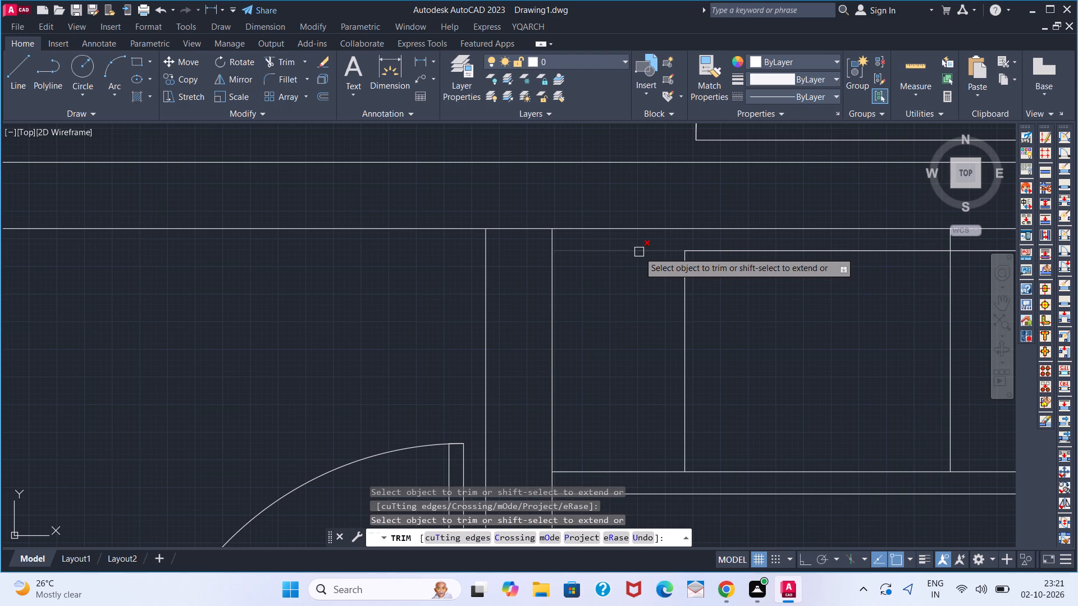
click(639, 252)
middle_drag(938, 309, 741, 341)
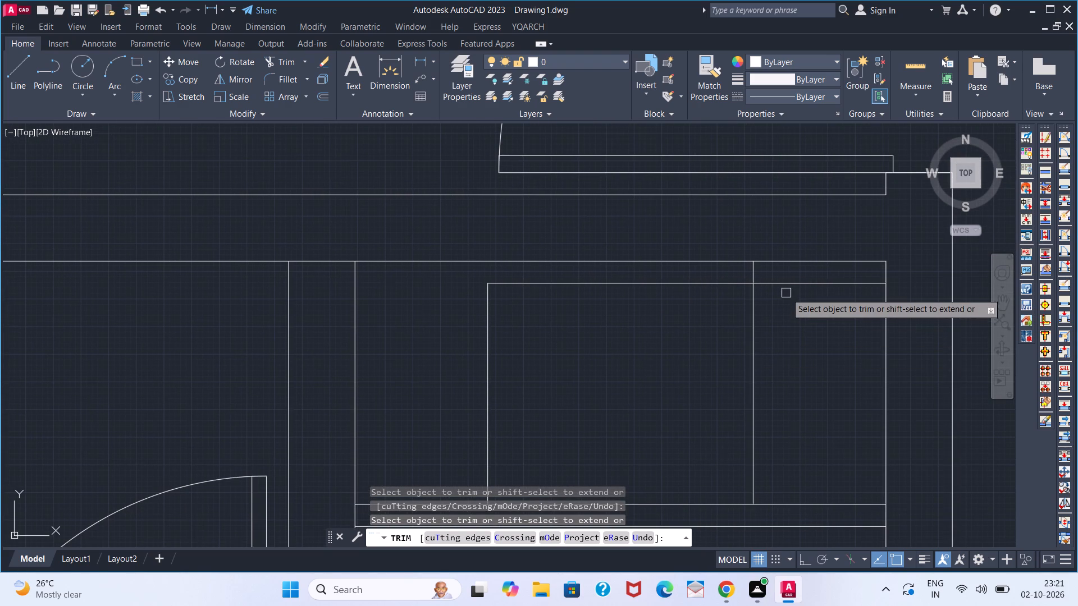
click(786, 284)
click(758, 272)
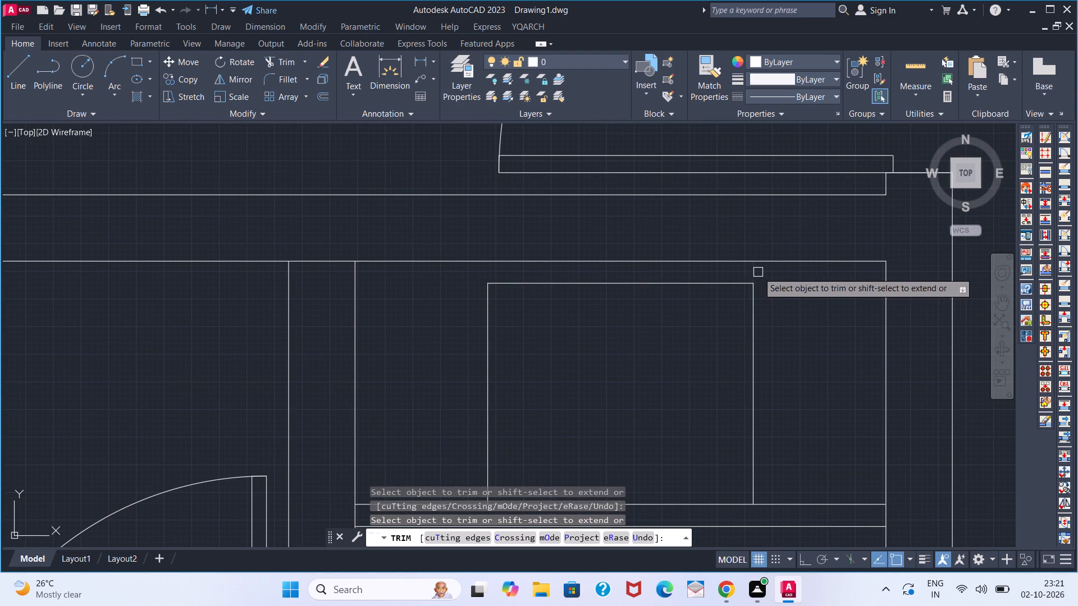
scroll(794, 336, down, 2)
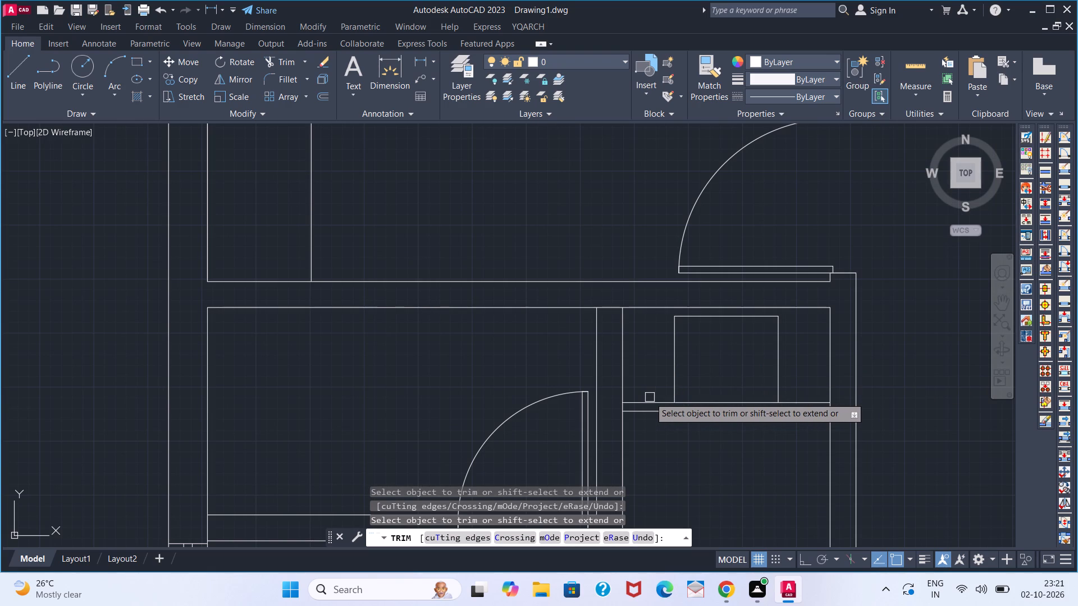
click(650, 399)
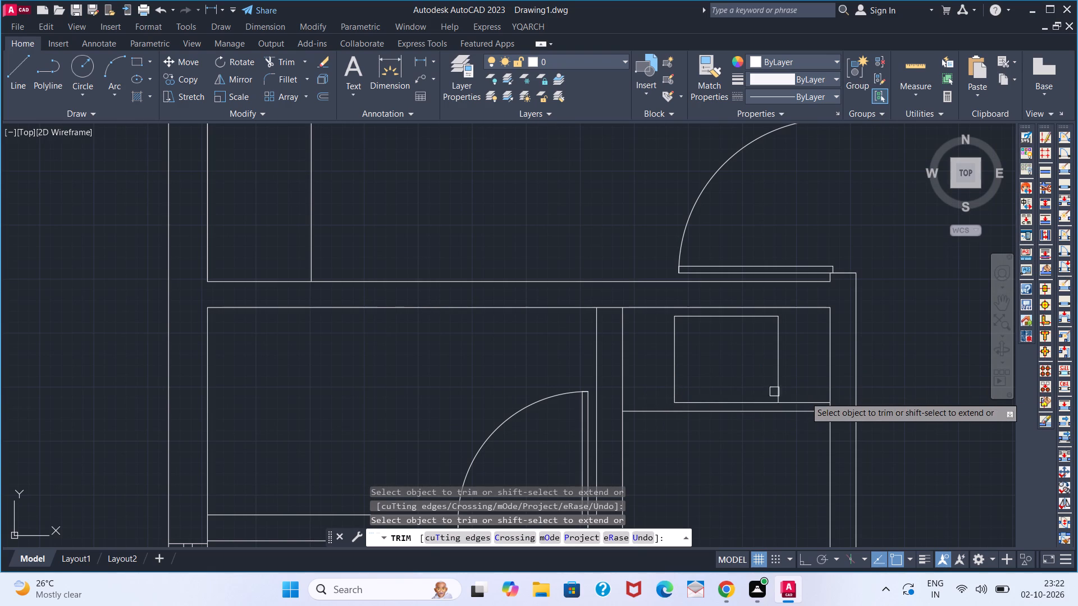
click(807, 398)
key(space)
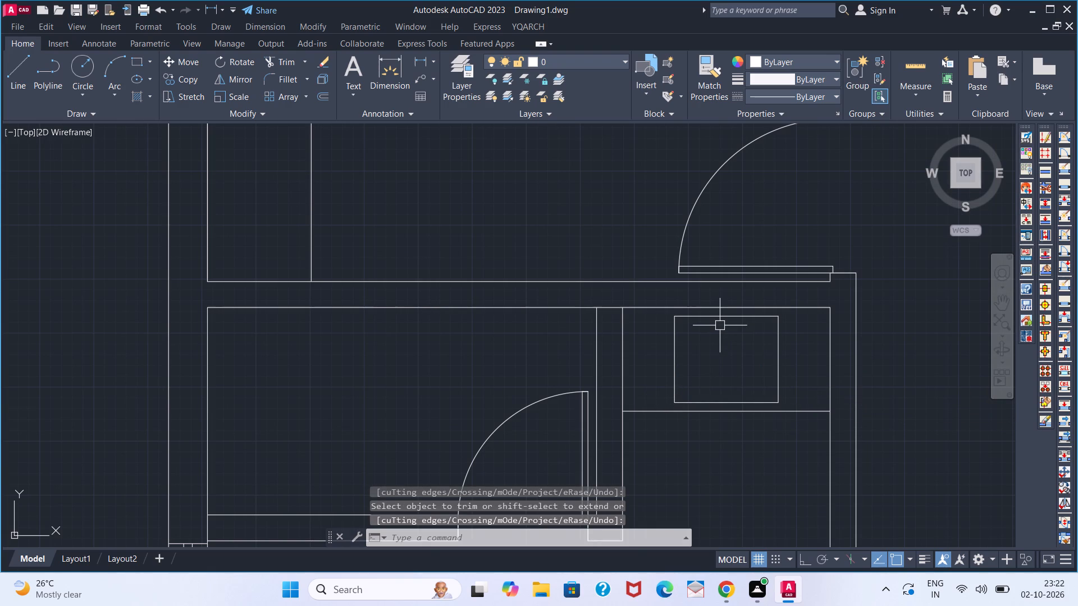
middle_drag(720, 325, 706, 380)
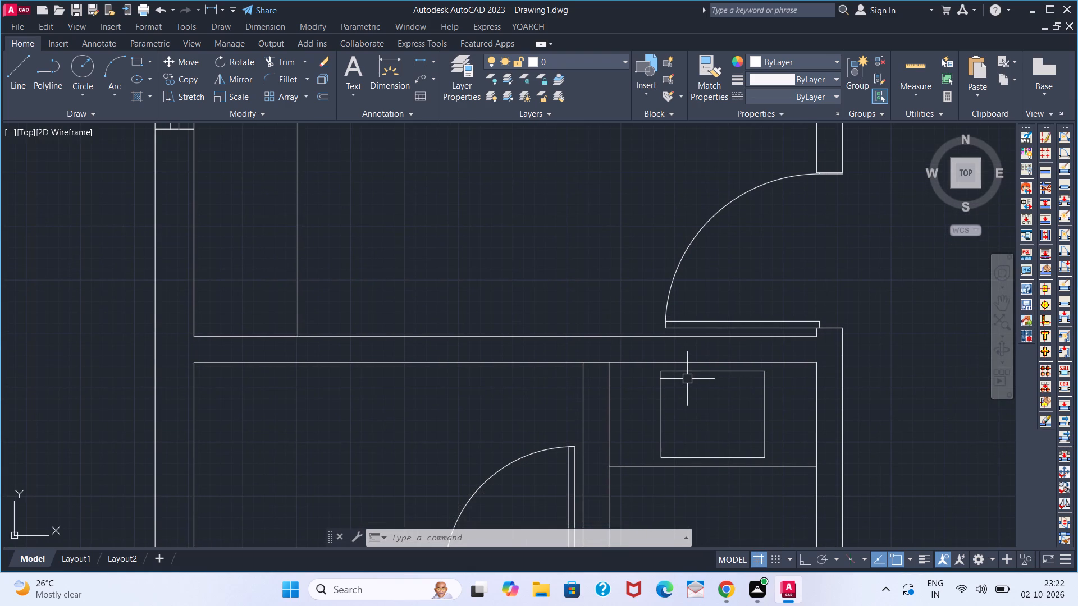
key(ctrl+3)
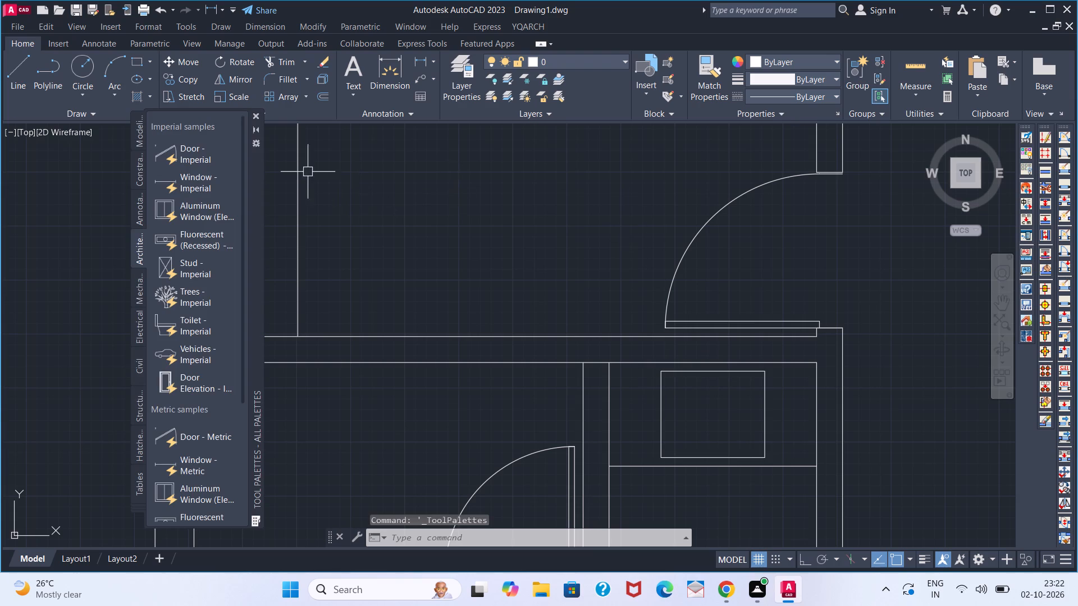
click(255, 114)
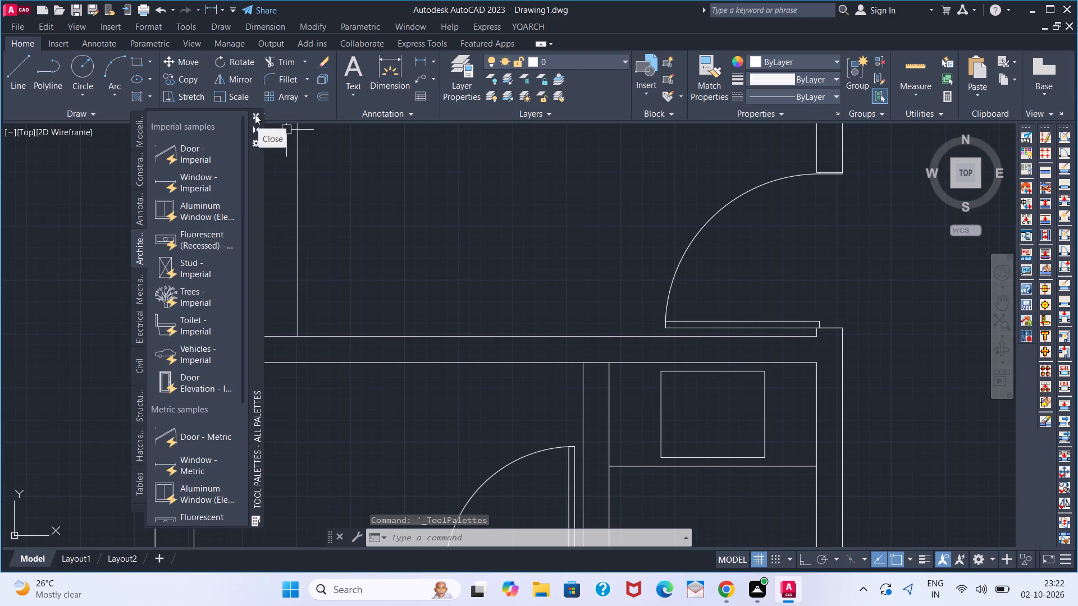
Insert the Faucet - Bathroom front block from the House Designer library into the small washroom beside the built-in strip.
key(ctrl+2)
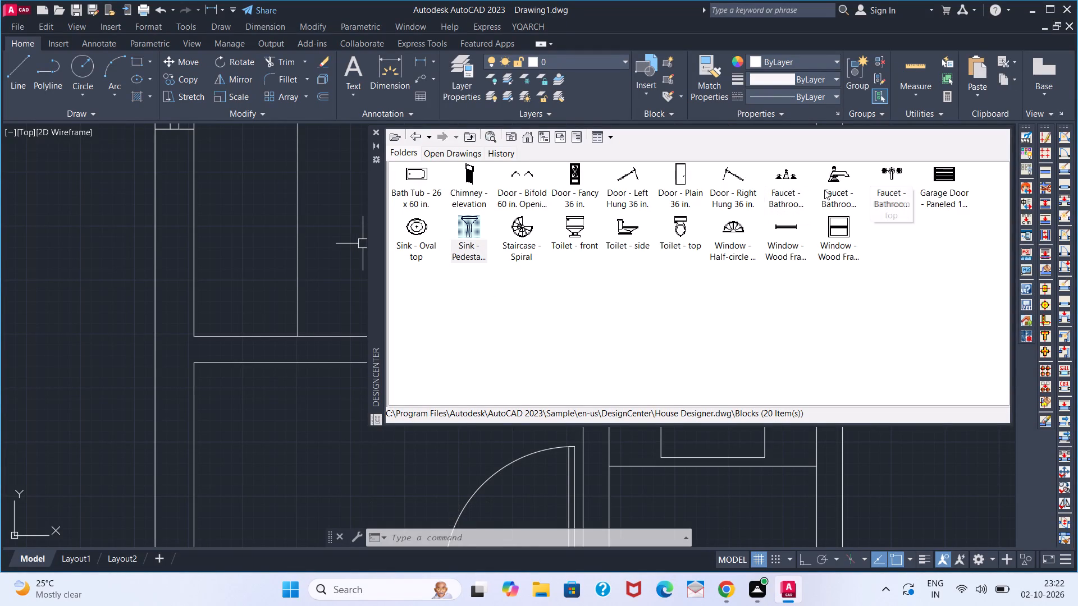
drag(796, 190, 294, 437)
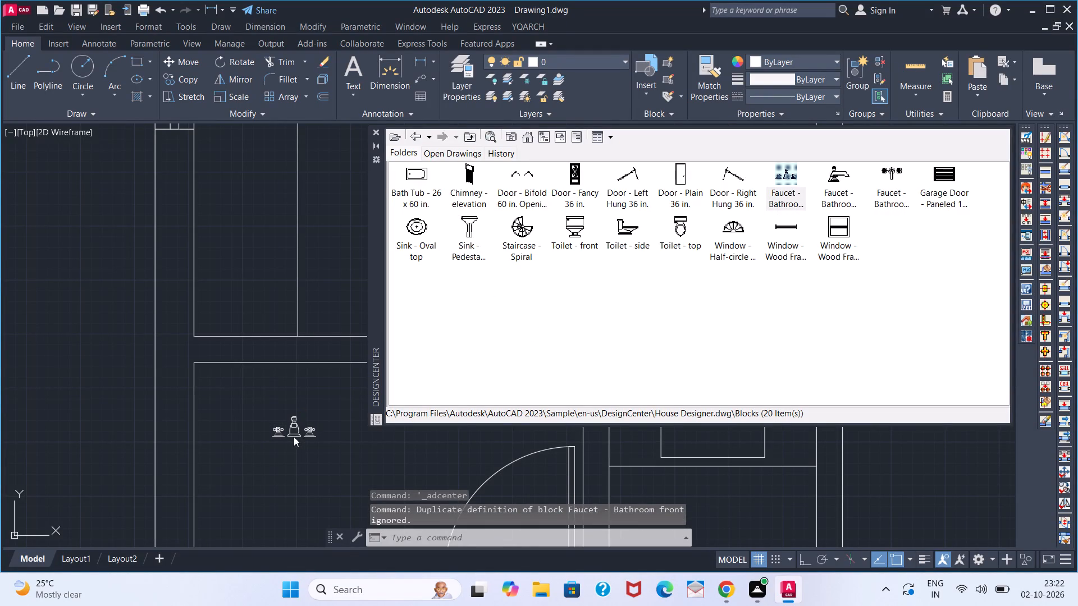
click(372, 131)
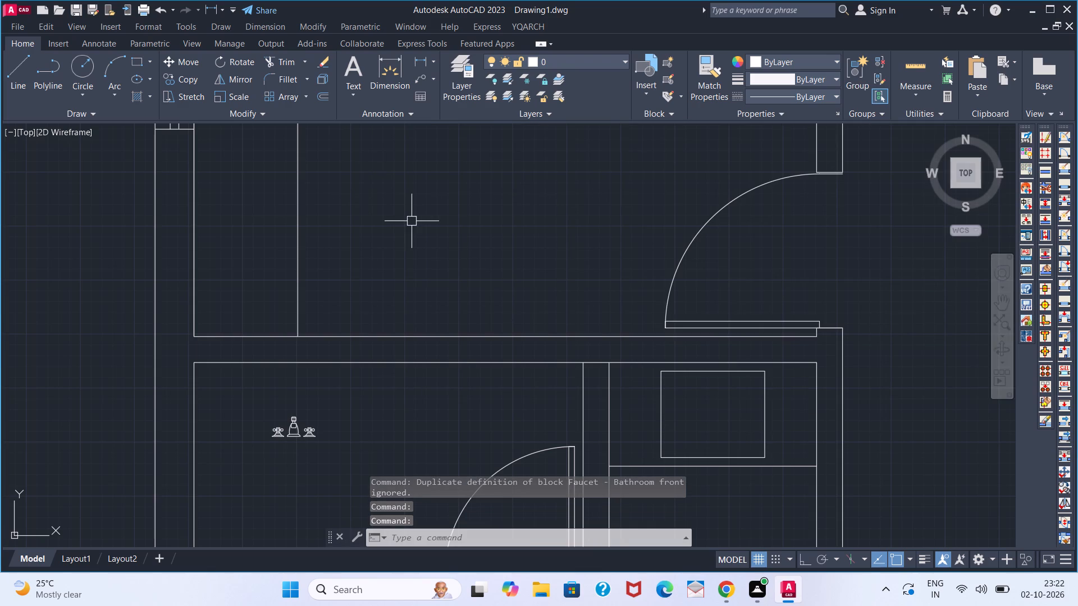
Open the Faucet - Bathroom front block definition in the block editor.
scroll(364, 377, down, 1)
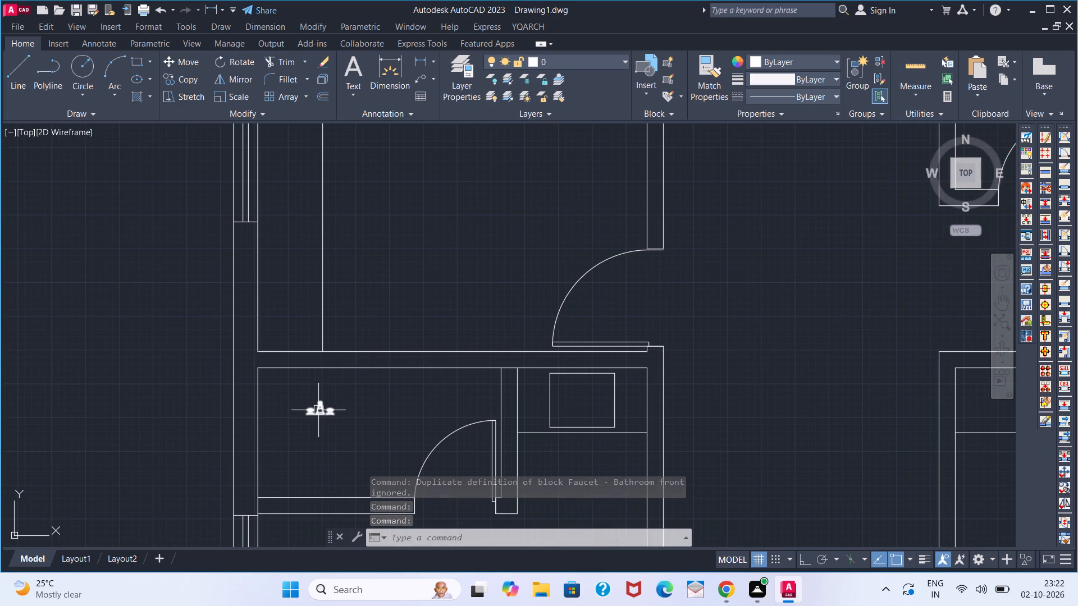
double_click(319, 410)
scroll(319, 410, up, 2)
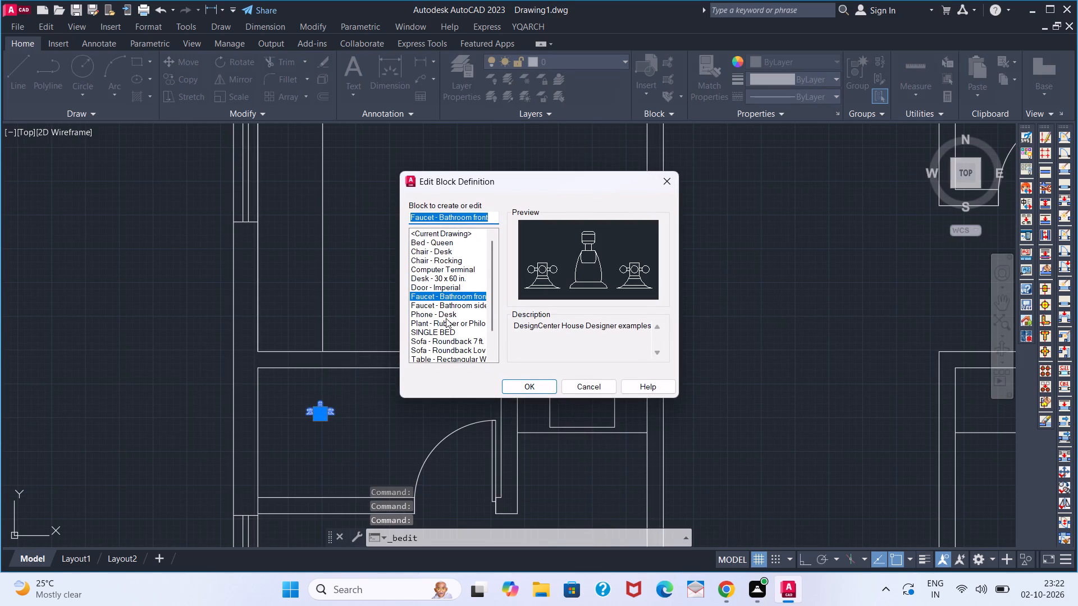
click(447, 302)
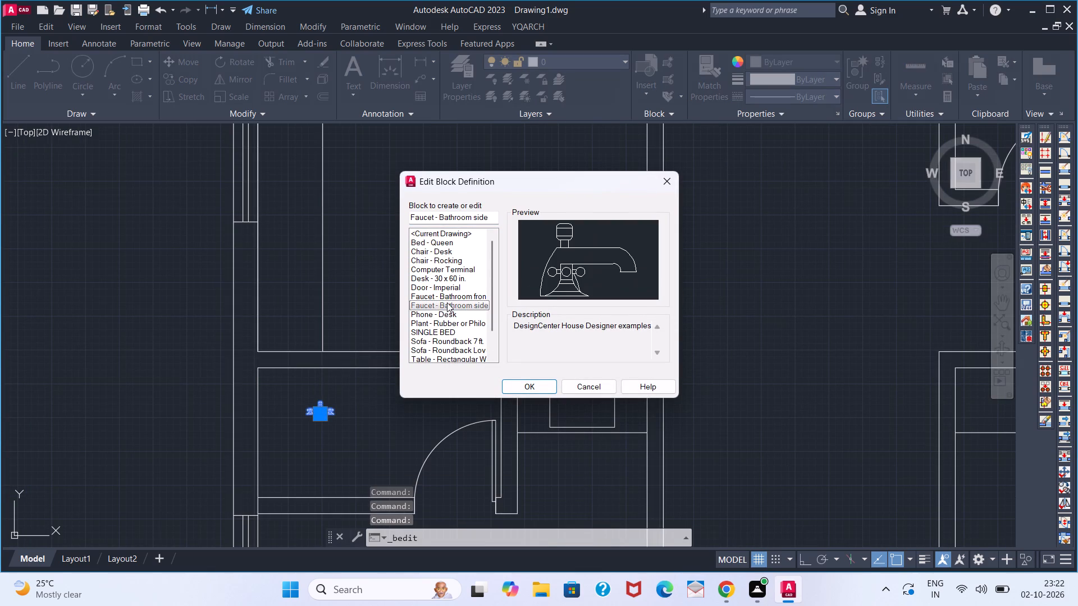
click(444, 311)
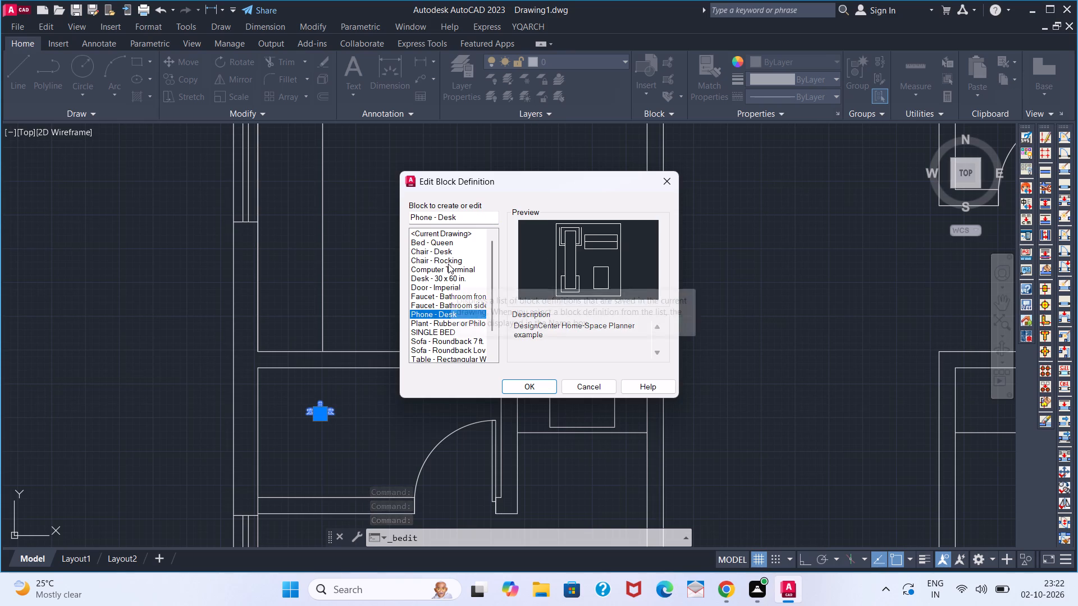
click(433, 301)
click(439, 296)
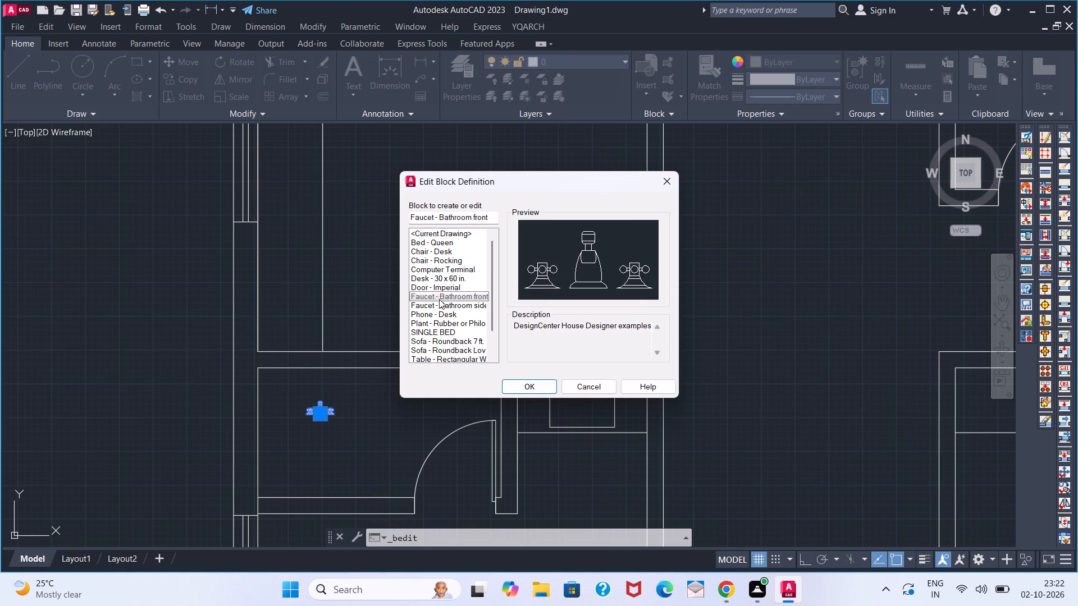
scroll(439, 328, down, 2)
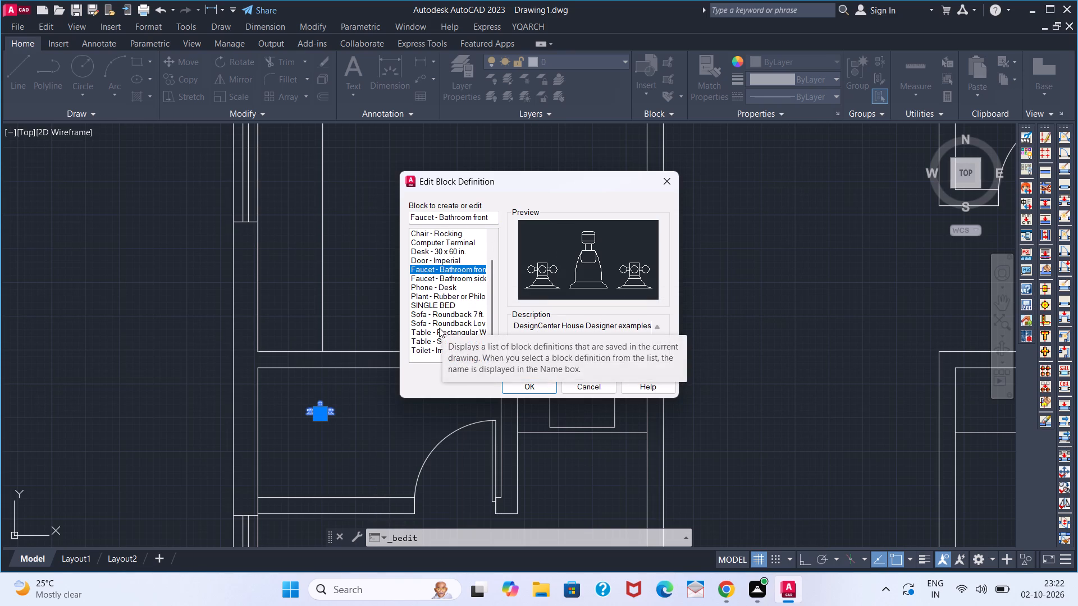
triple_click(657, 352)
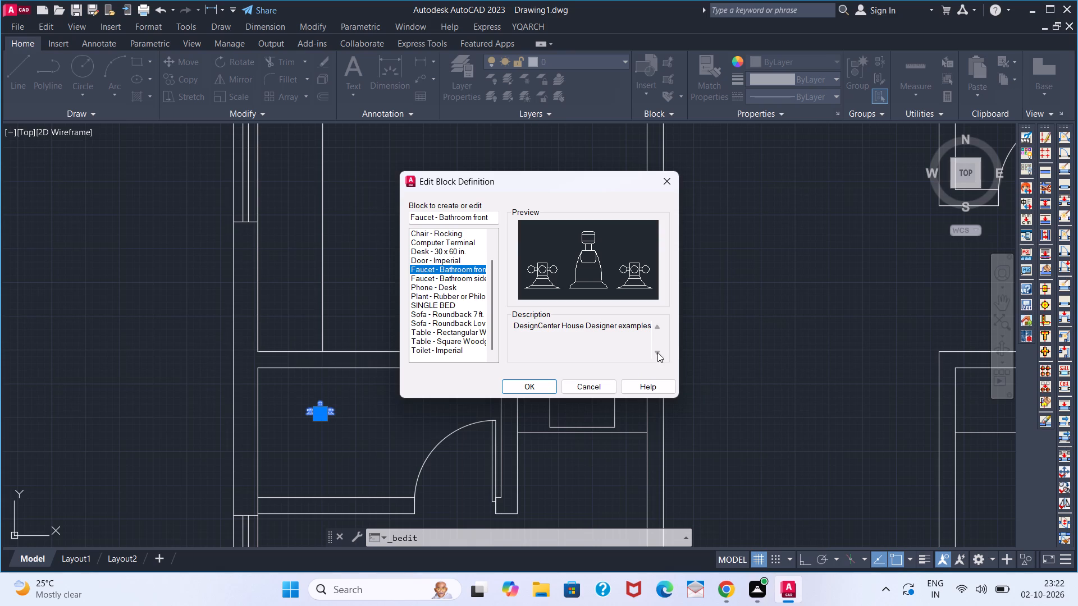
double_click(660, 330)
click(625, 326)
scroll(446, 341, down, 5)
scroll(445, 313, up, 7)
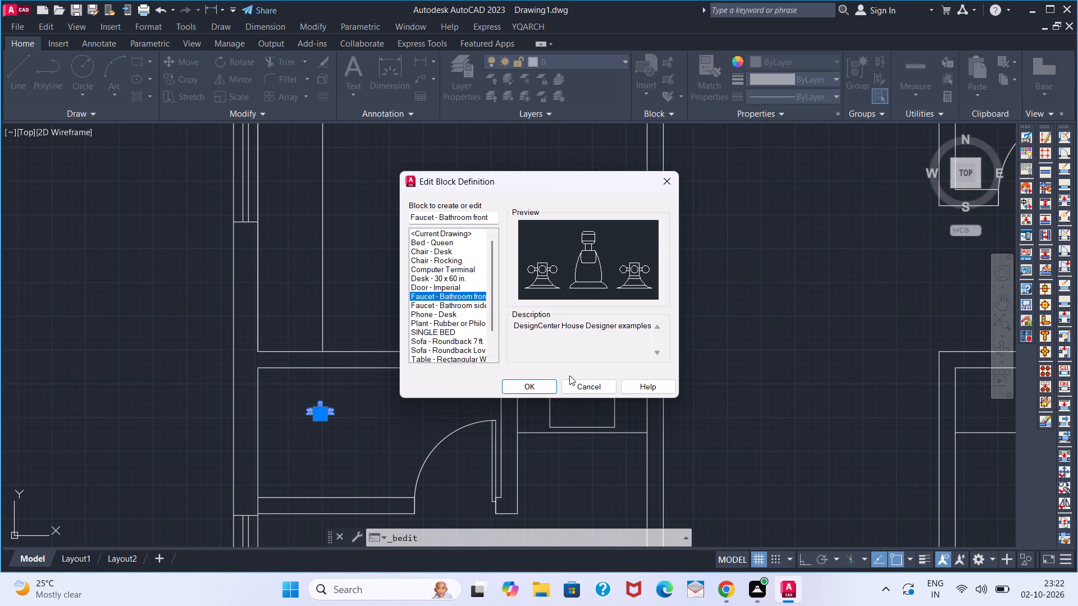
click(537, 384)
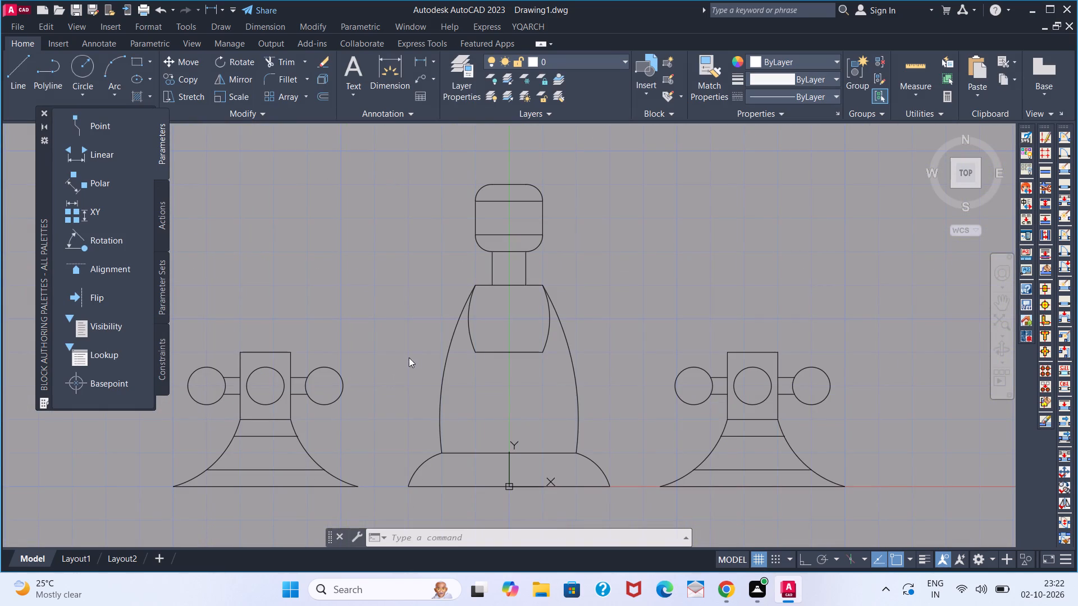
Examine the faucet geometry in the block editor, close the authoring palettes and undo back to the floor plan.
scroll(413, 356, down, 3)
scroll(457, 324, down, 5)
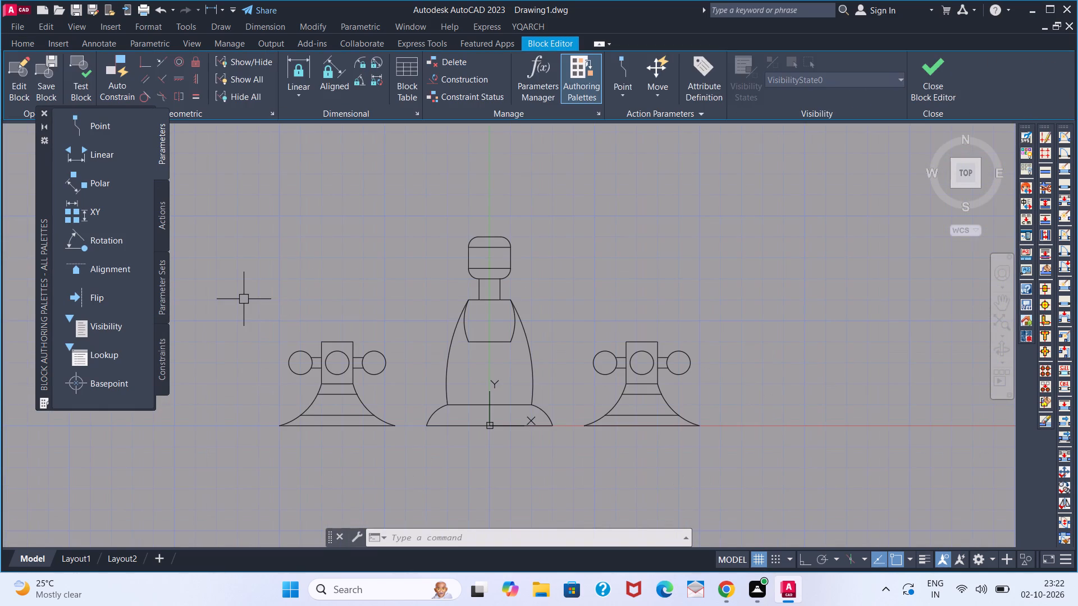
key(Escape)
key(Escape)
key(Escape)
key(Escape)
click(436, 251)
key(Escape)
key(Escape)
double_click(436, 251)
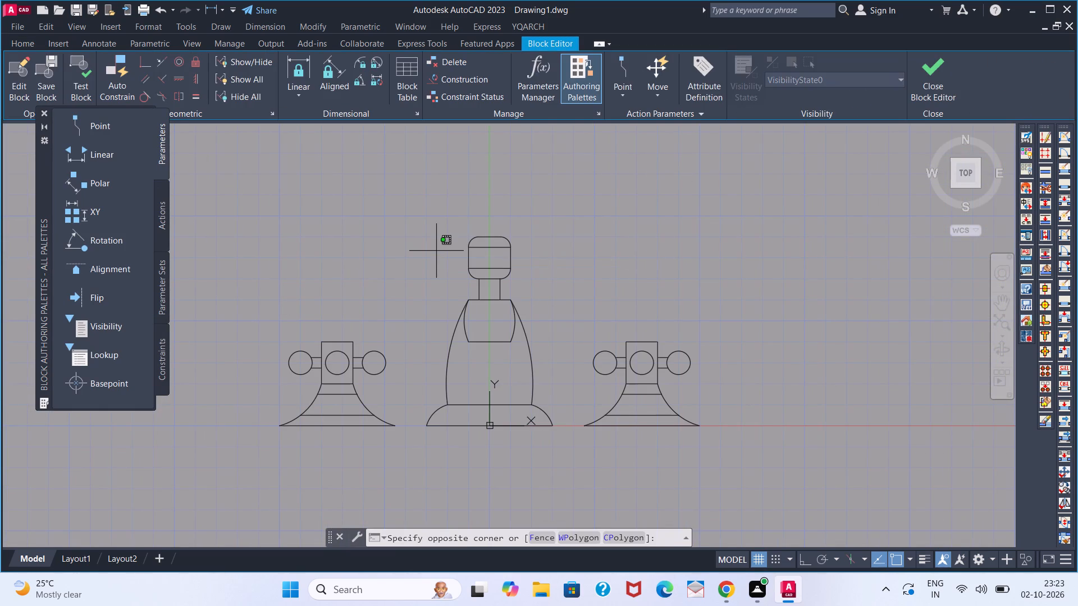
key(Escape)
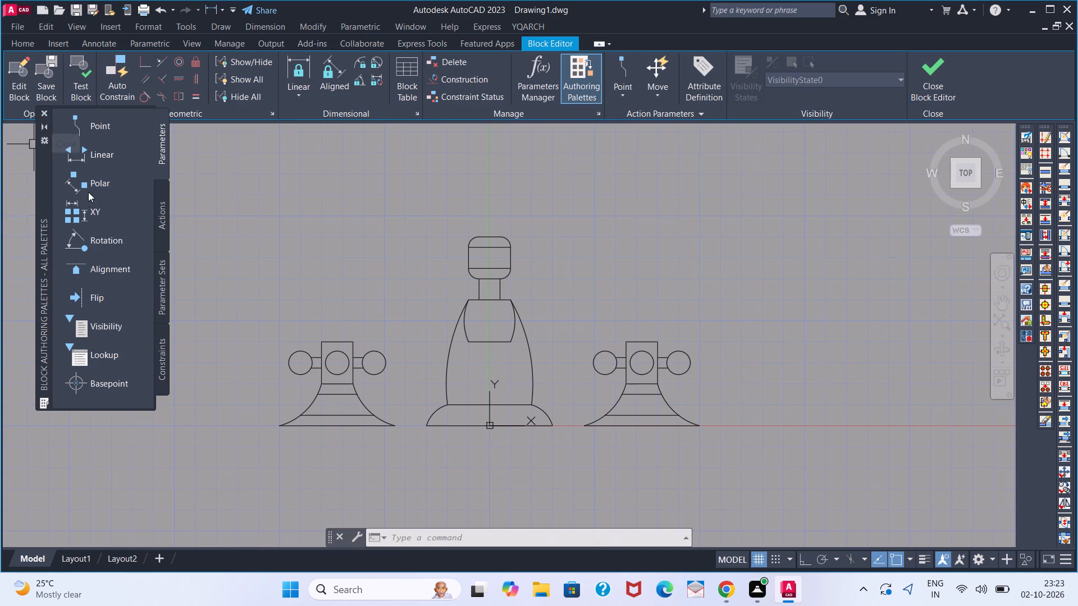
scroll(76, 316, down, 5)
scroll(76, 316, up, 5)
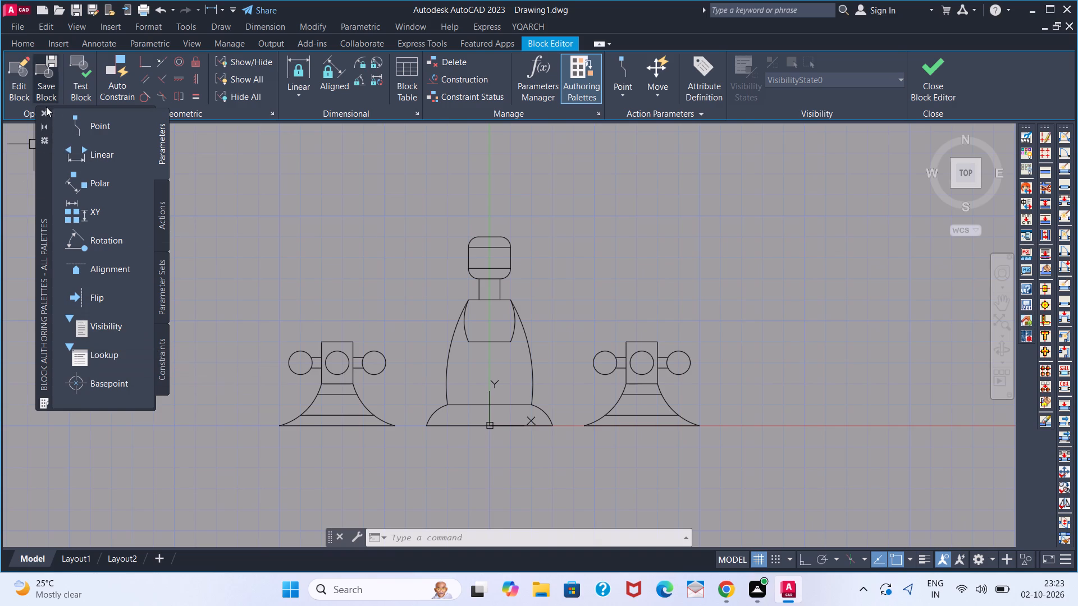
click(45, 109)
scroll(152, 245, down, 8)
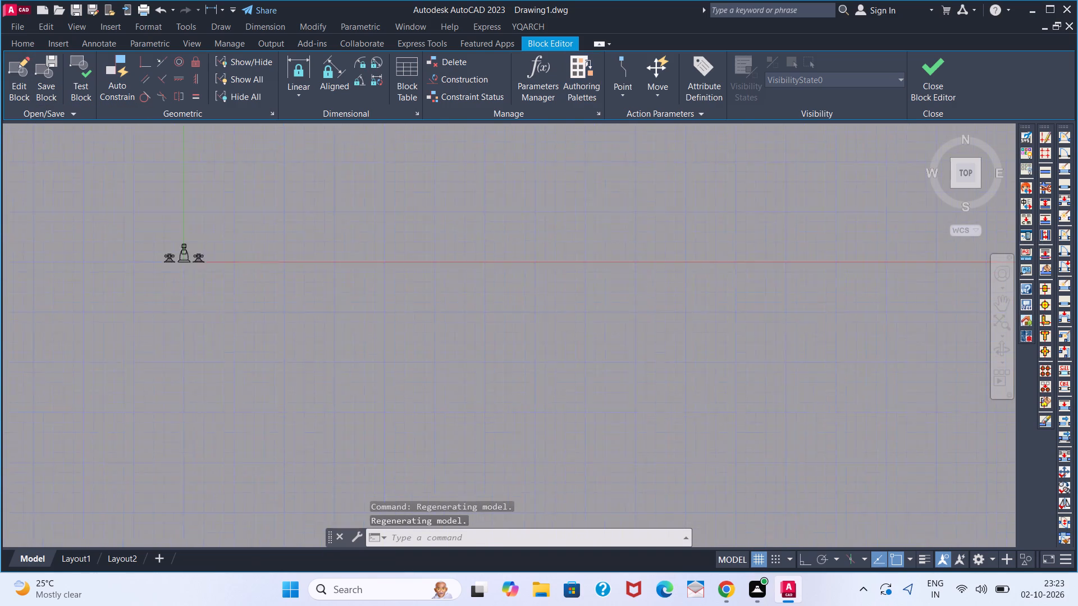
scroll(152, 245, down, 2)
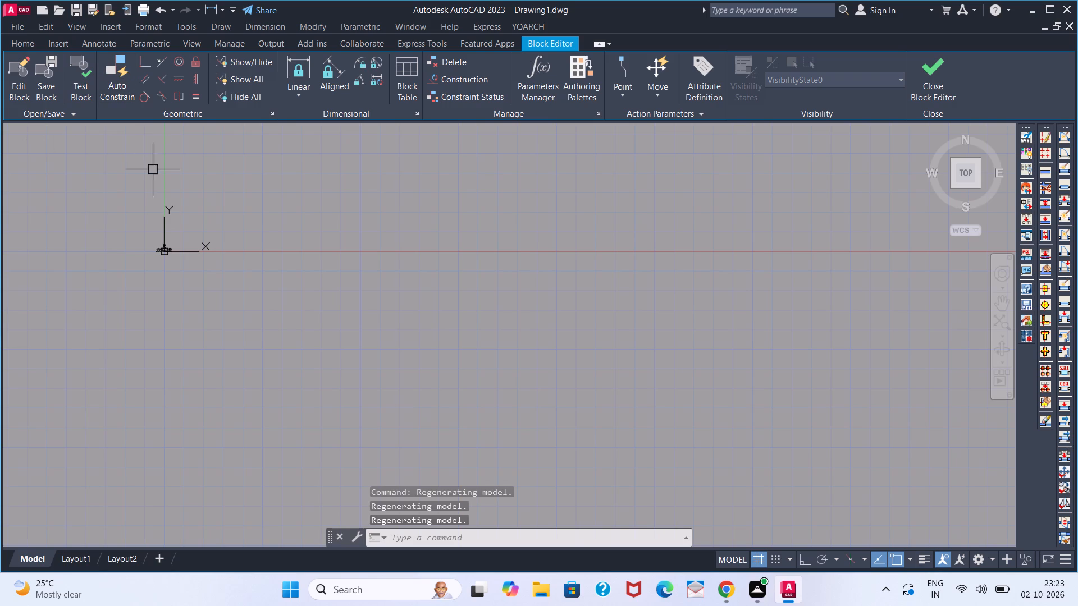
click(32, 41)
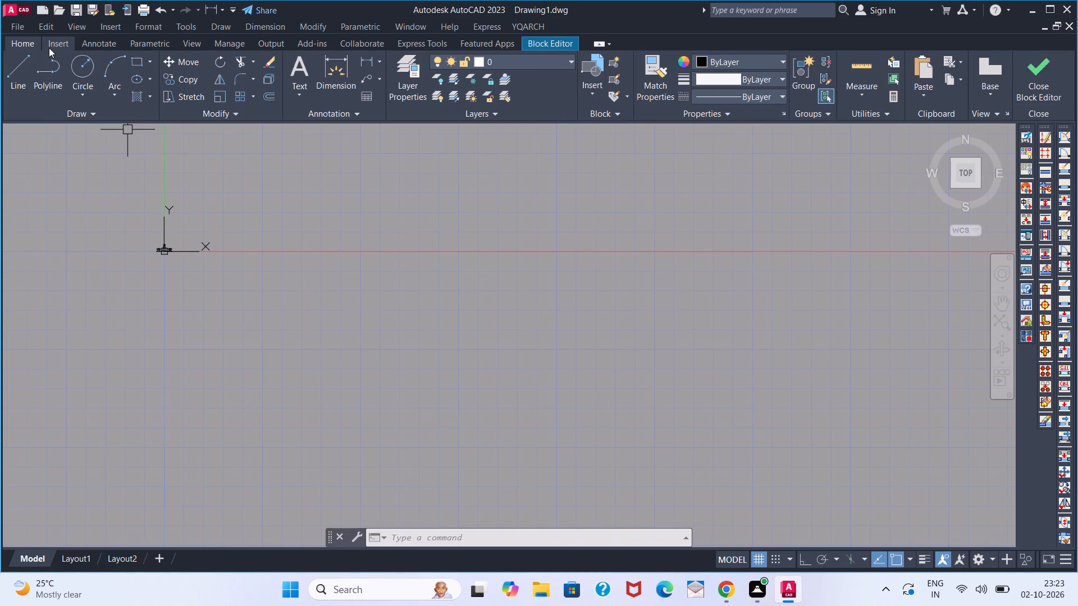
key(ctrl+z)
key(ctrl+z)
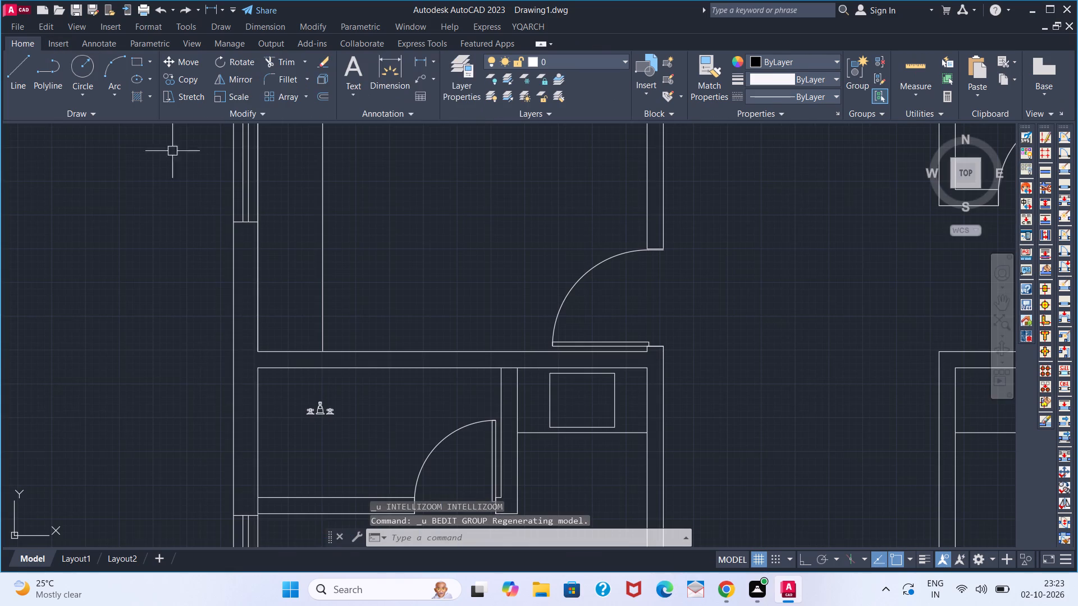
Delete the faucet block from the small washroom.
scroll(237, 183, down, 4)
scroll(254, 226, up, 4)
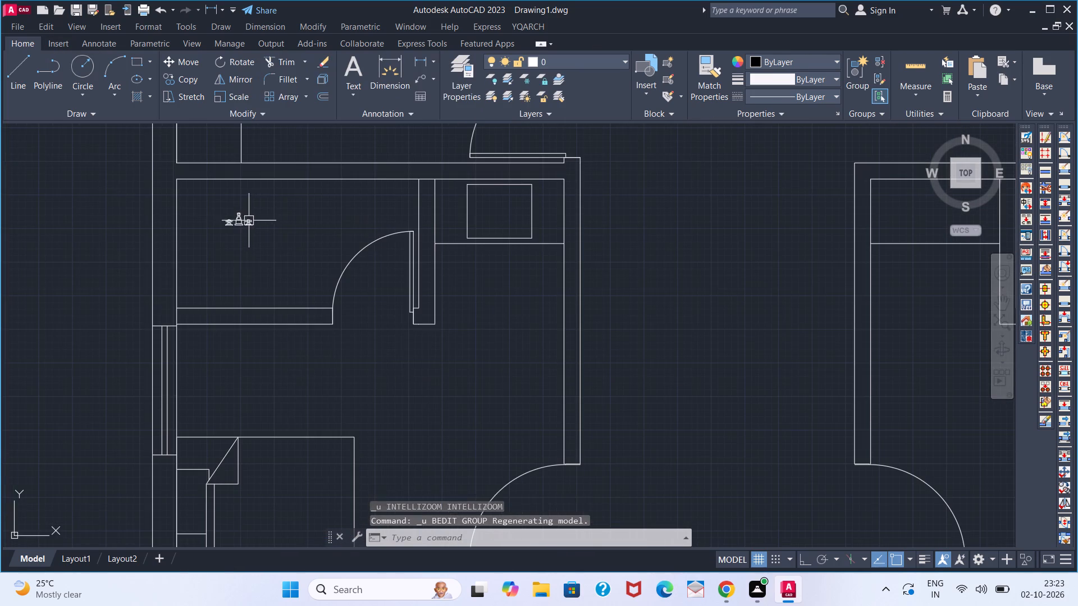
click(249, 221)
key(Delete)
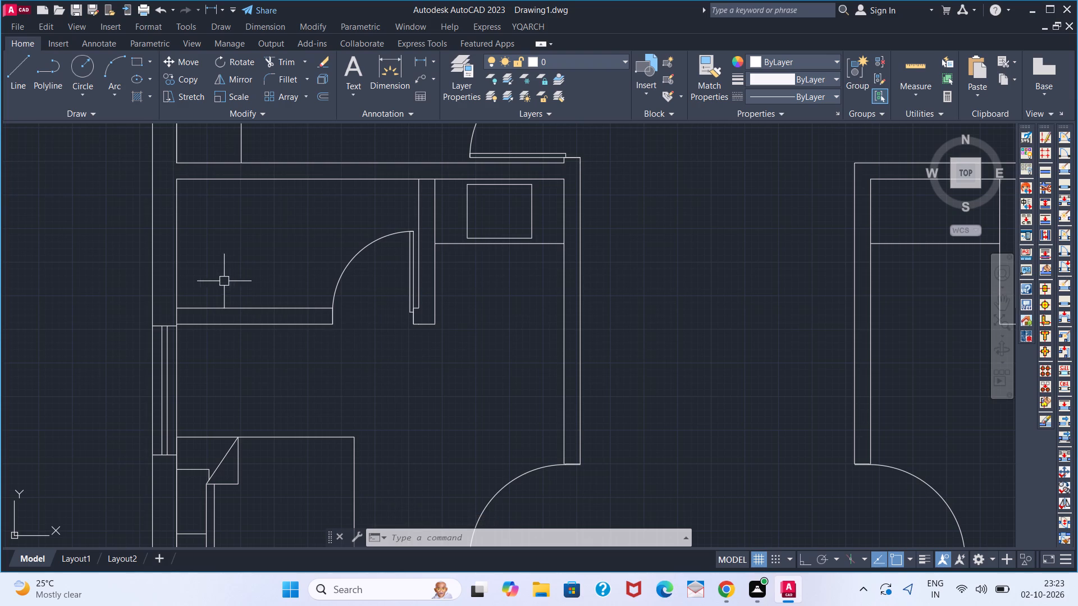
Copy the basin rectangle from the left room's built-in strip onto the matching strip in the mirrored room across the corridor.
scroll(209, 259, down, 1)
middle_drag(229, 255, 358, 260)
scroll(359, 260, down, 2)
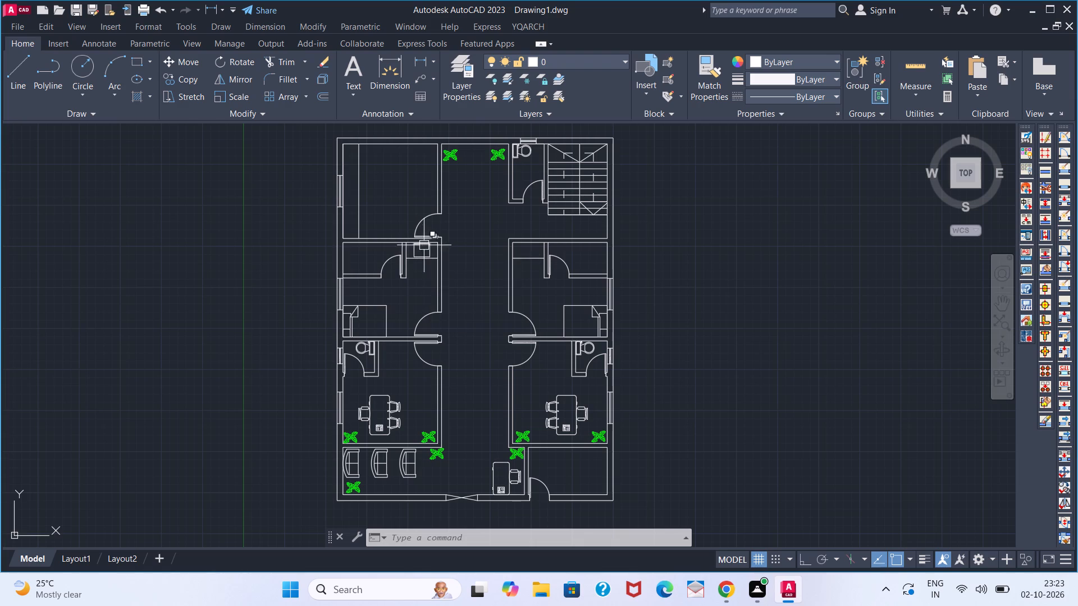
scroll(422, 250, up, 2)
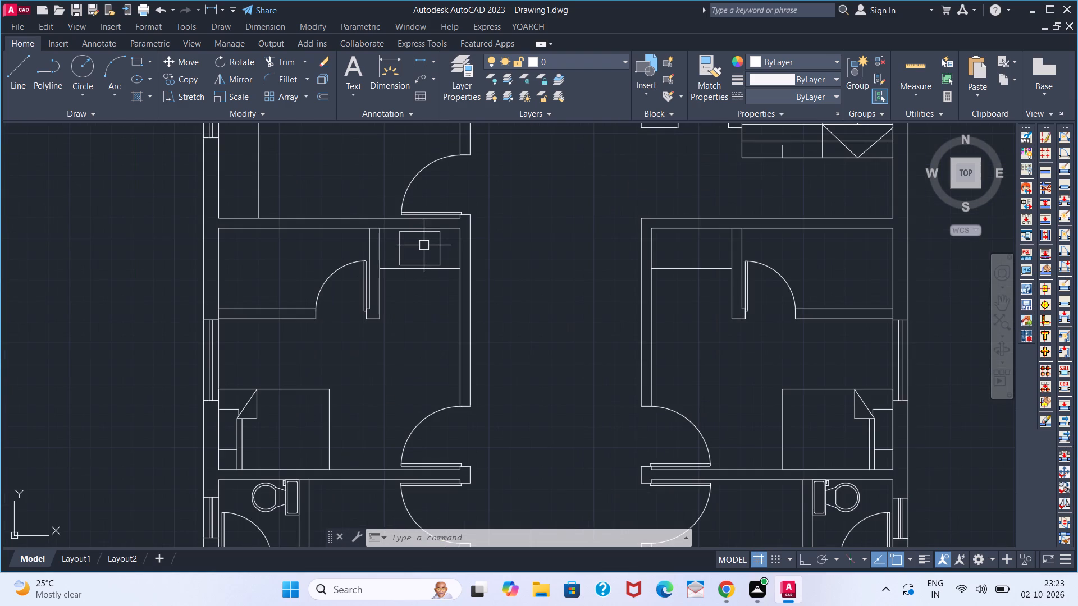
scroll(415, 237, up, 1)
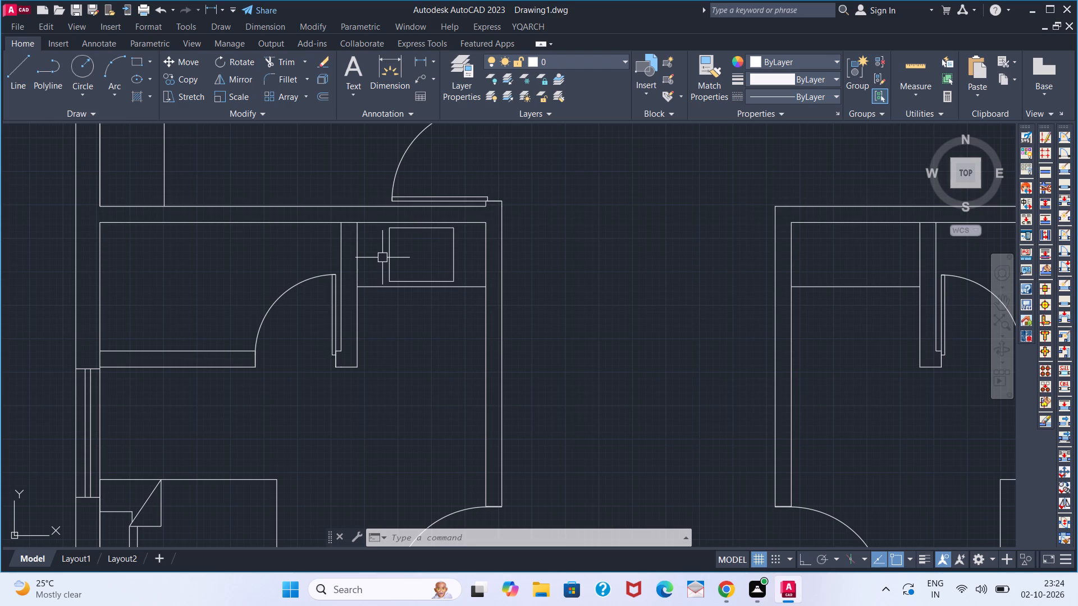
scroll(382, 258, down, 2)
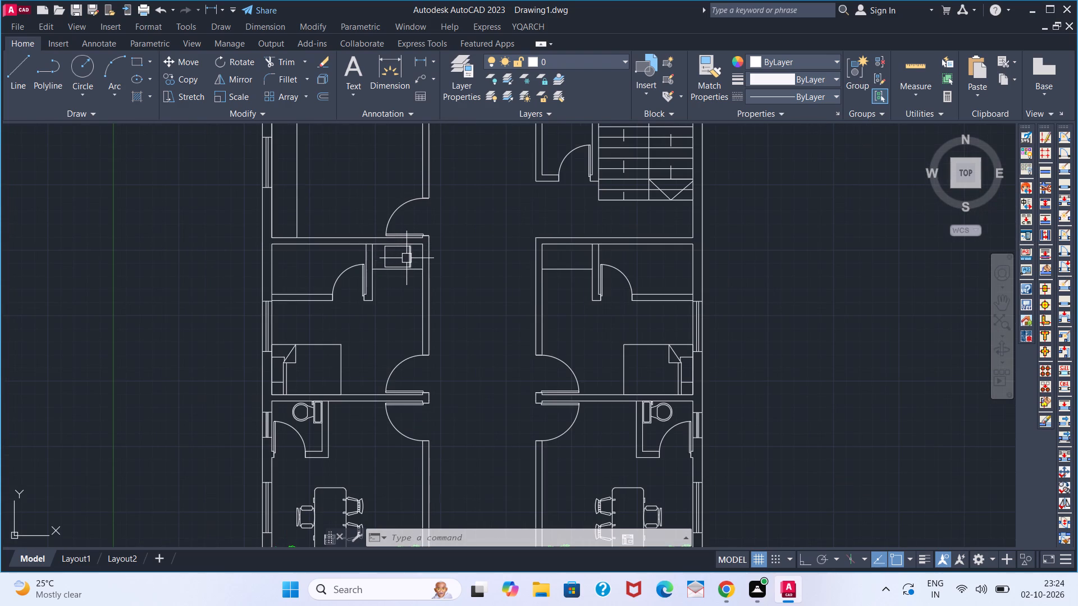
scroll(406, 258, up, 4)
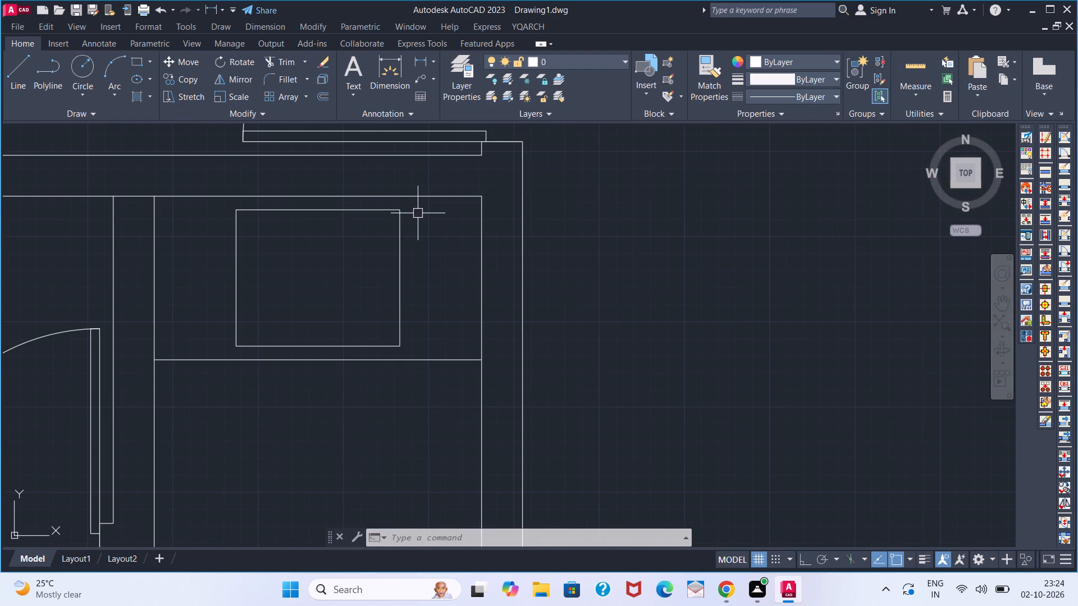
drag(418, 205, 282, 301)
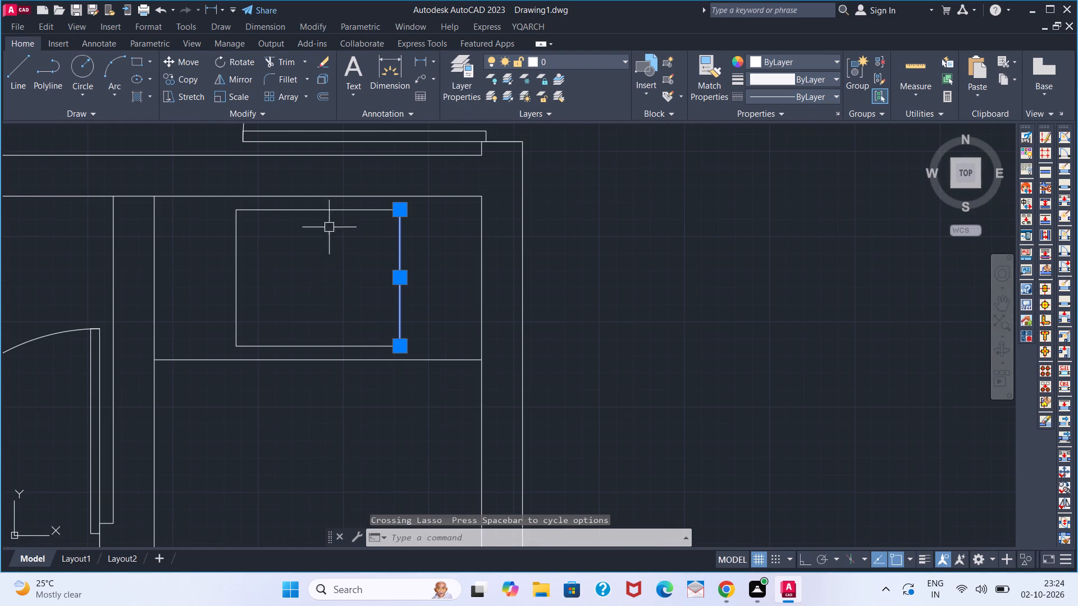
click(335, 215)
drag(316, 220, 166, 299)
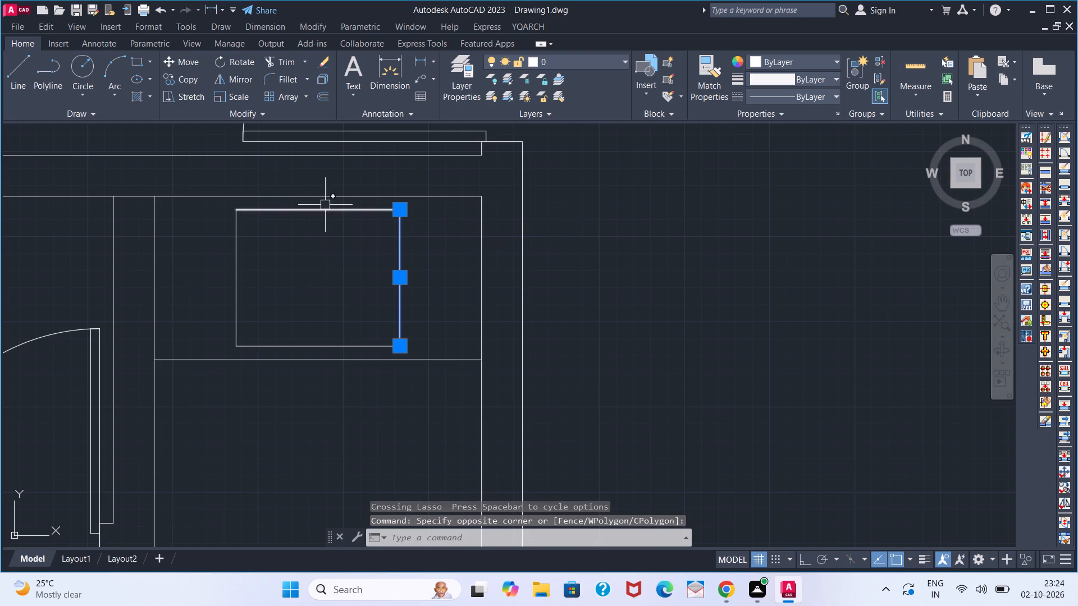
click(328, 203)
click(221, 312)
click(283, 314)
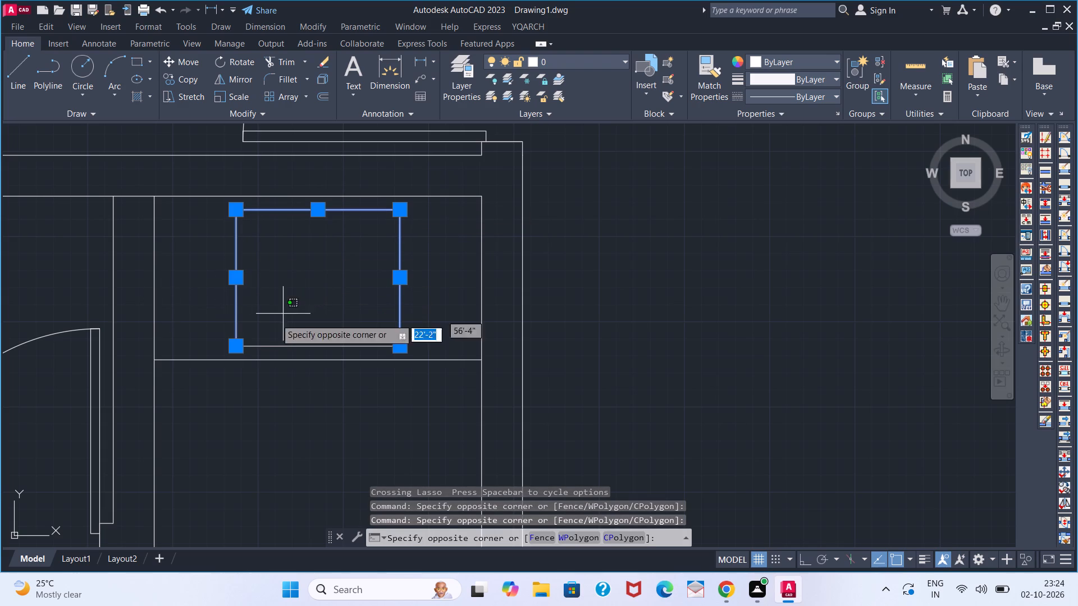
click(256, 350)
scroll(310, 295, down, 2)
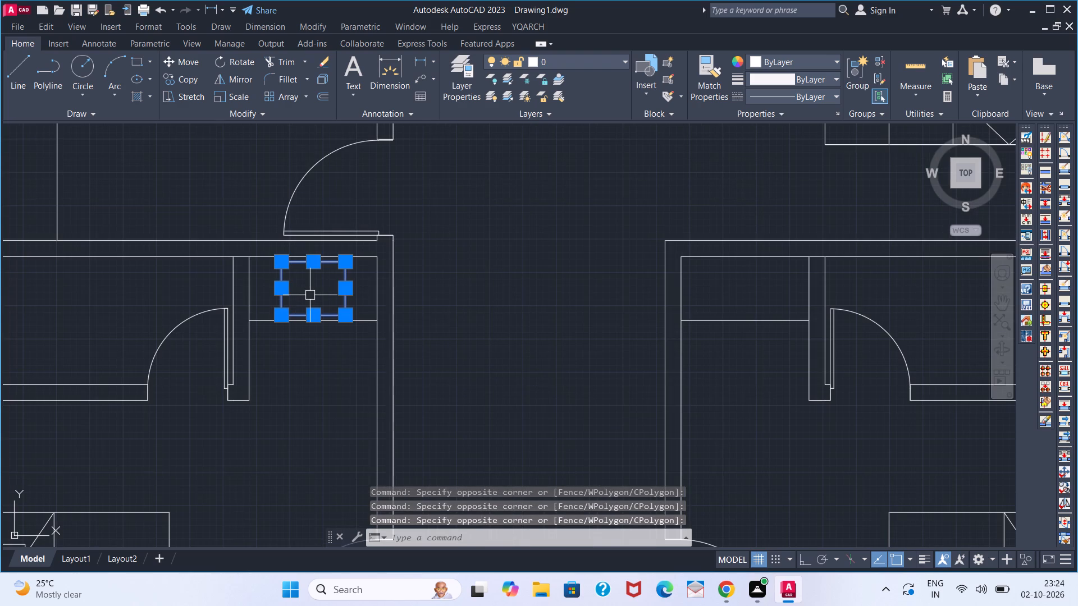
text(CO)
key(Return)
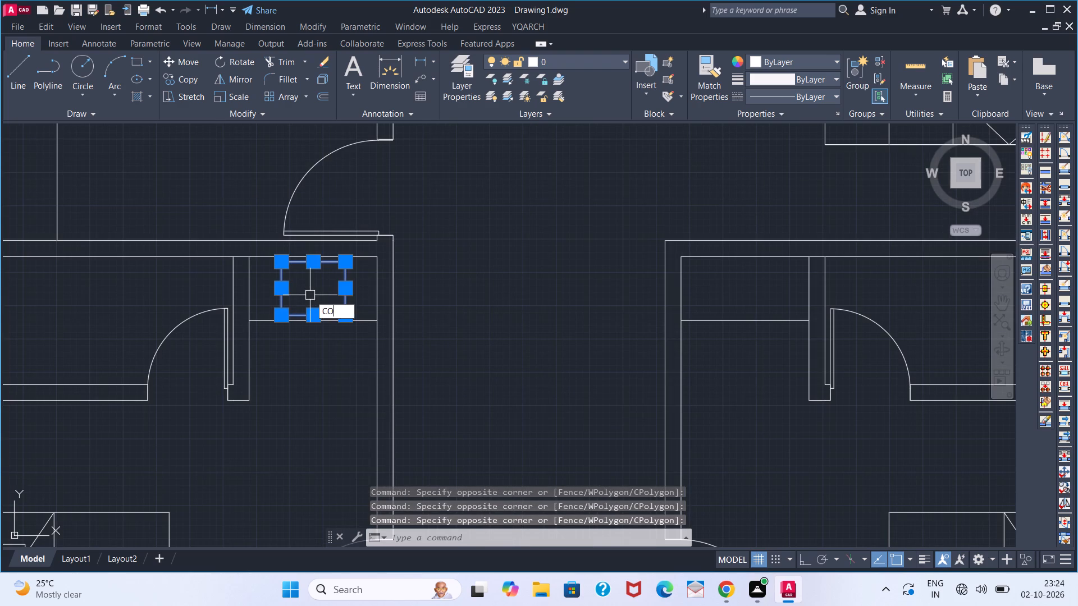
click(280, 322)
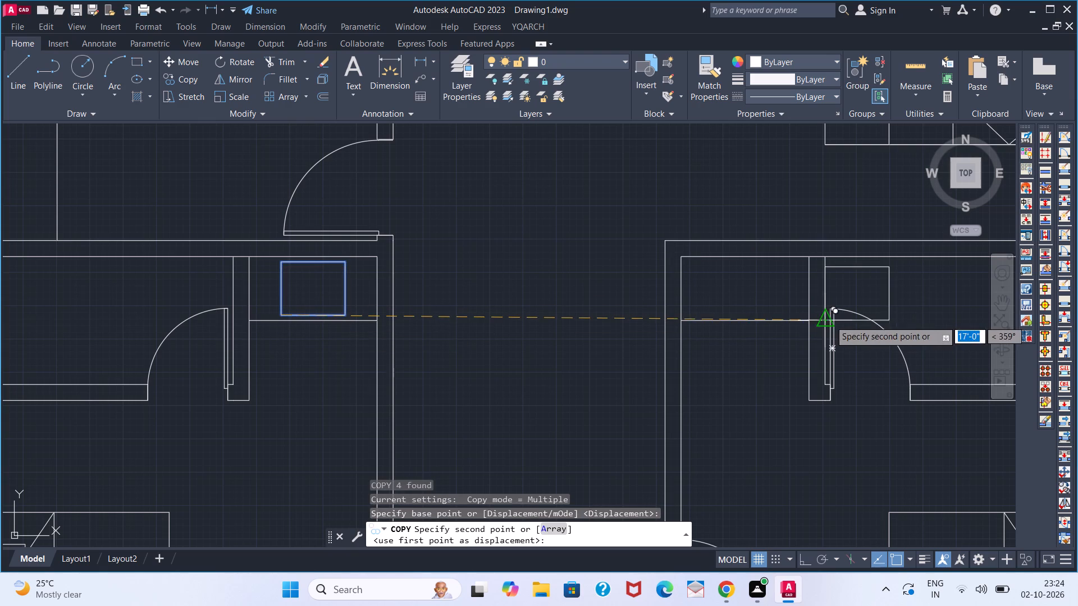
click(718, 315)
key(Escape)
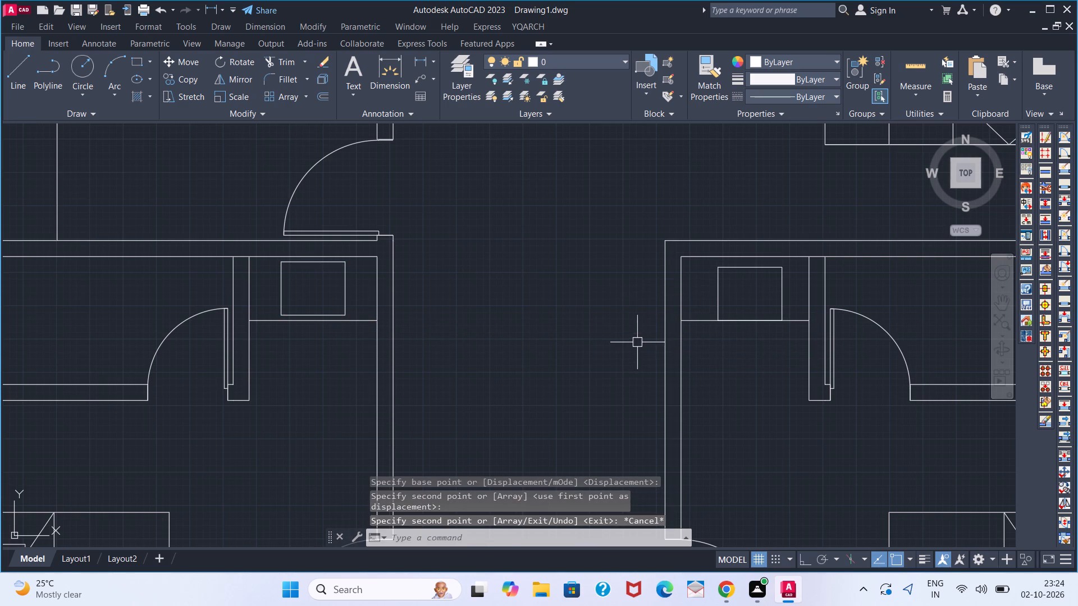
Move the copied rectangle diagonally about 2" up and left, clear of the front edge of the mirrored room's strip.
click(725, 296)
click(791, 278)
click(788, 272)
click(736, 281)
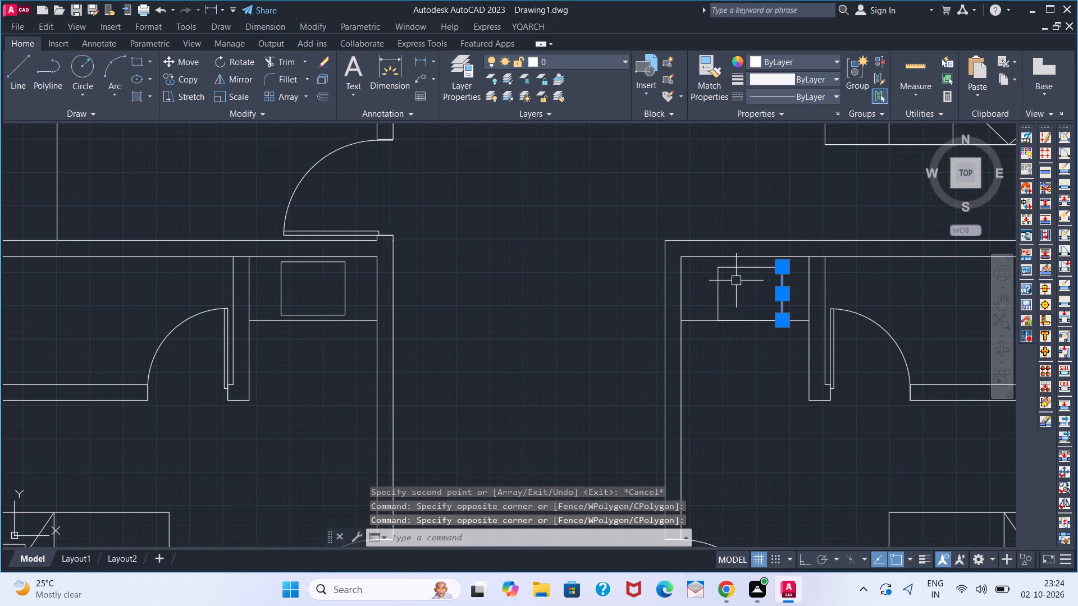
drag(735, 281, 721, 287)
click(687, 301)
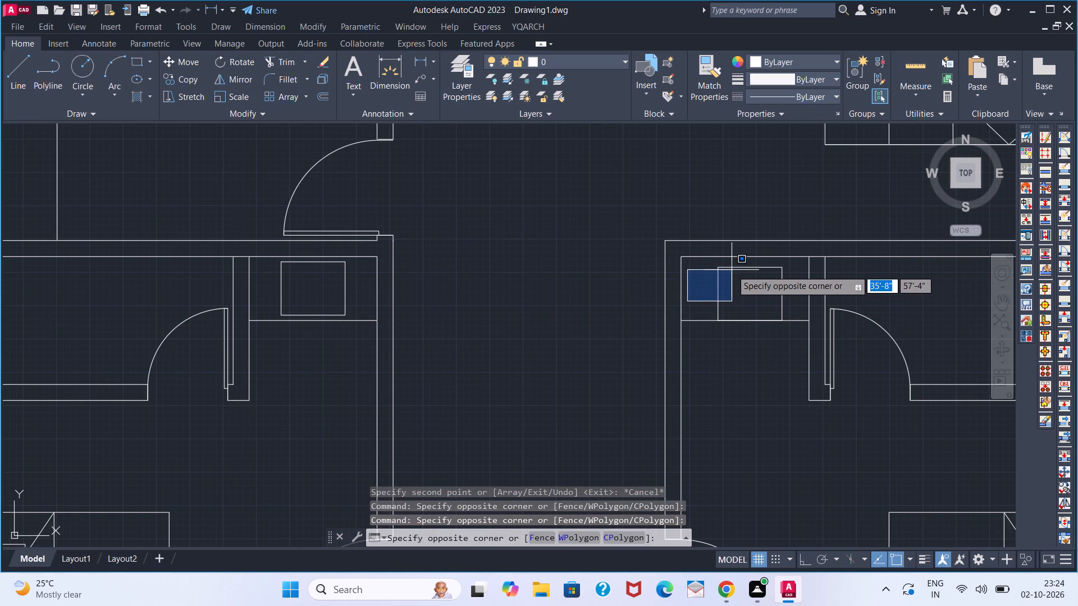
click(737, 268)
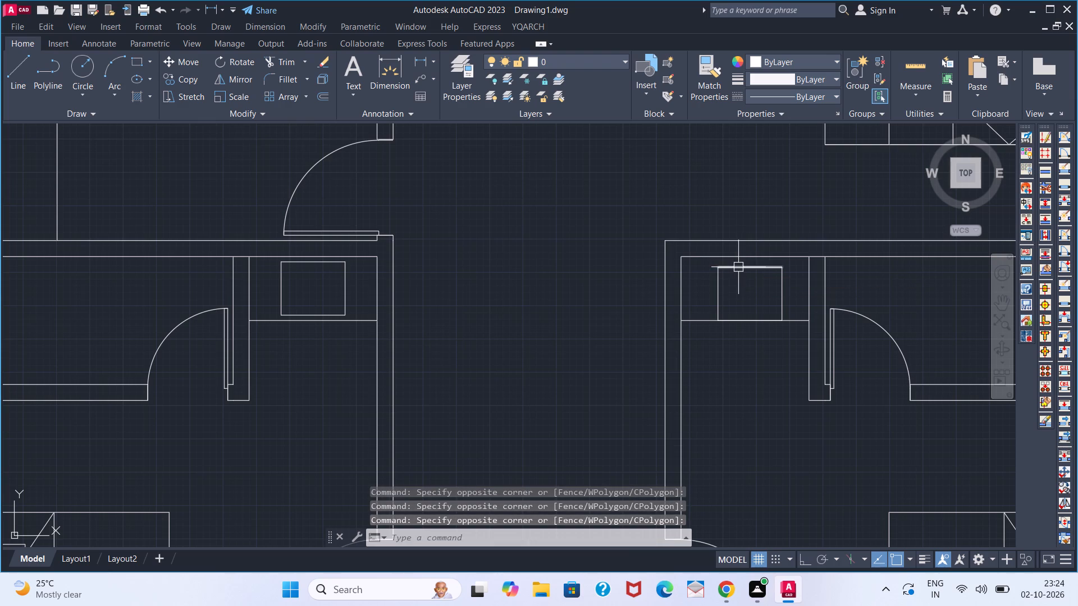
click(738, 267)
click(718, 281)
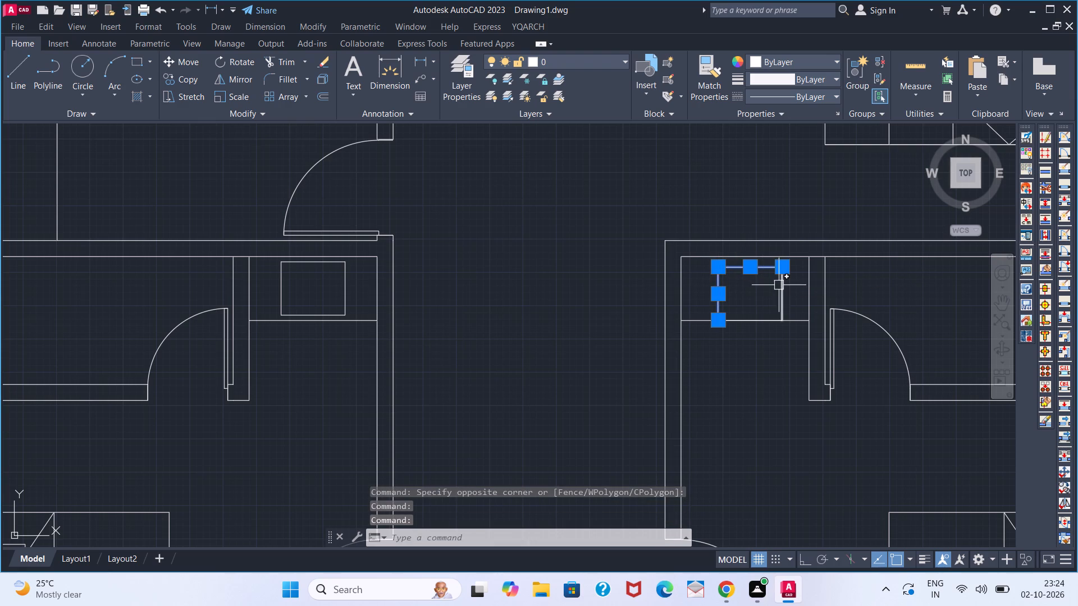
click(779, 285)
click(753, 316)
key(space)
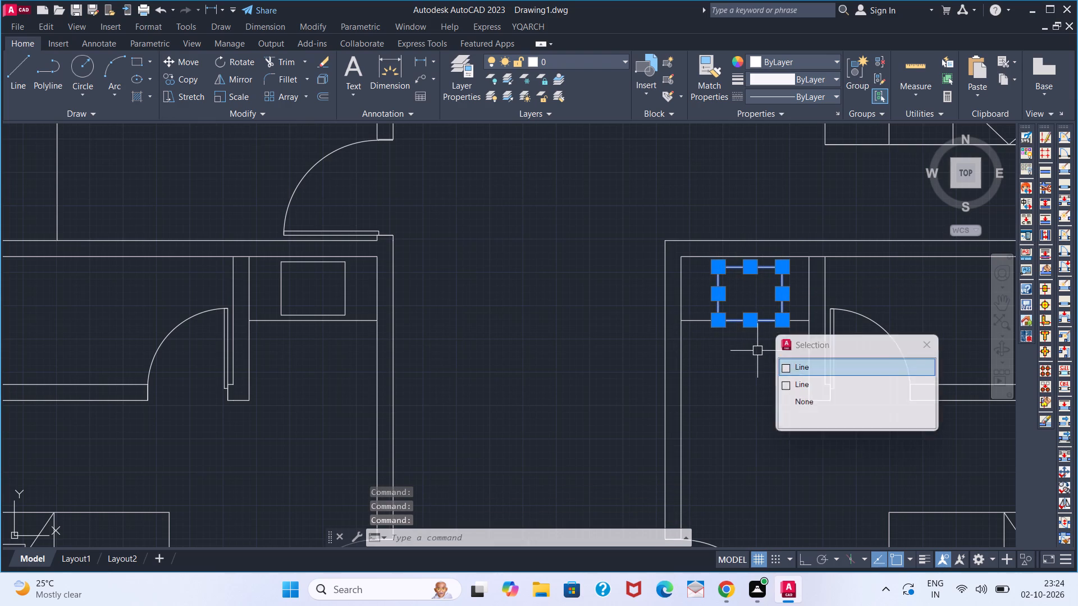
scroll(764, 326, up, 2)
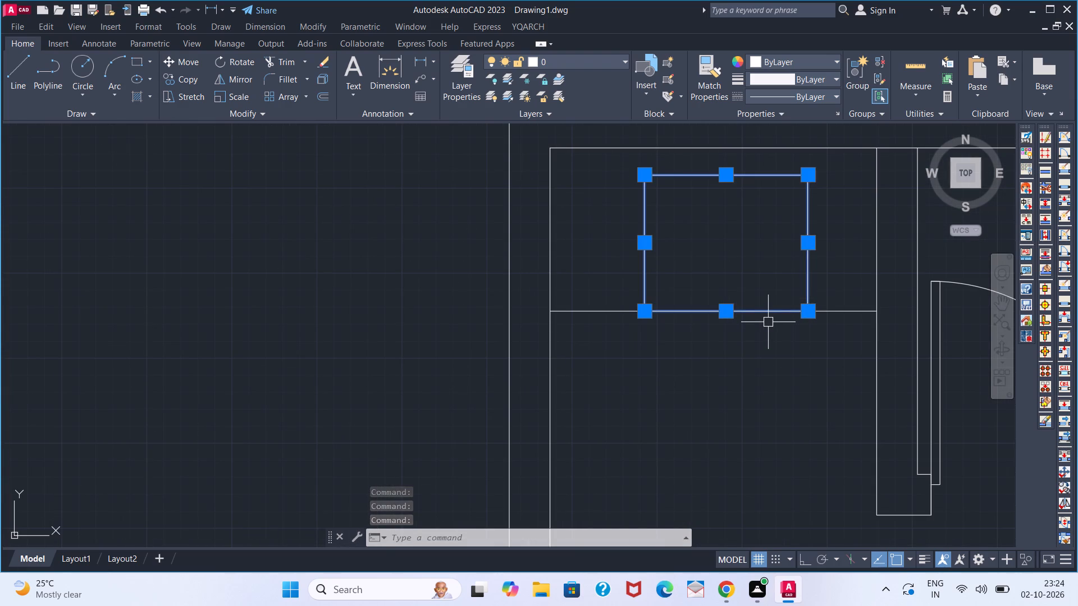
key(m)
key(Return)
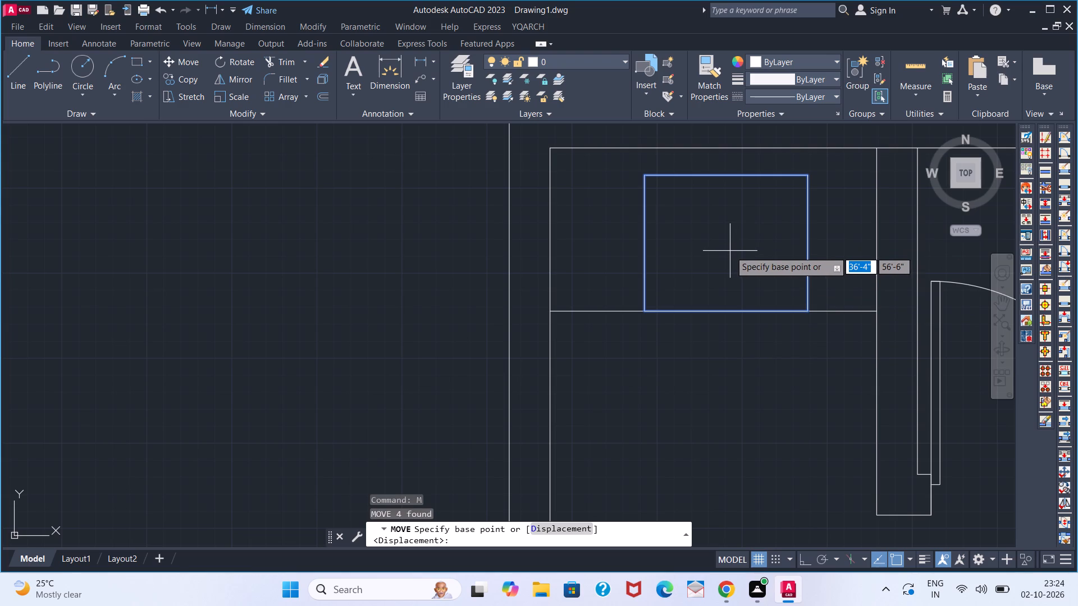
click(729, 250)
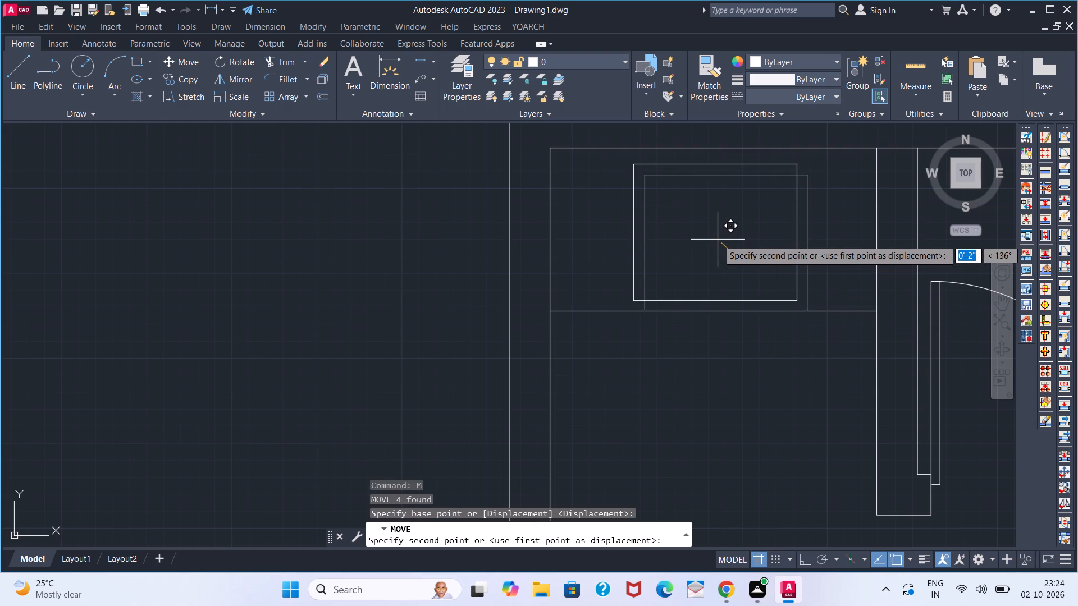
click(718, 240)
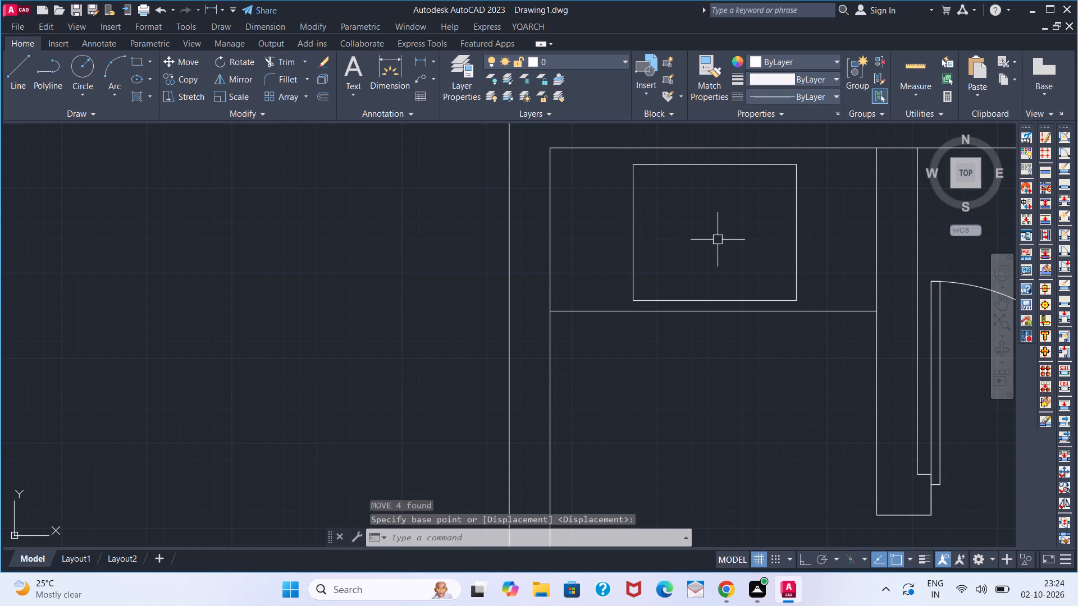
Copy the left room's basin rectangle onto the long built-in strip along the outer wall of the top-left room.
scroll(718, 239, down, 3)
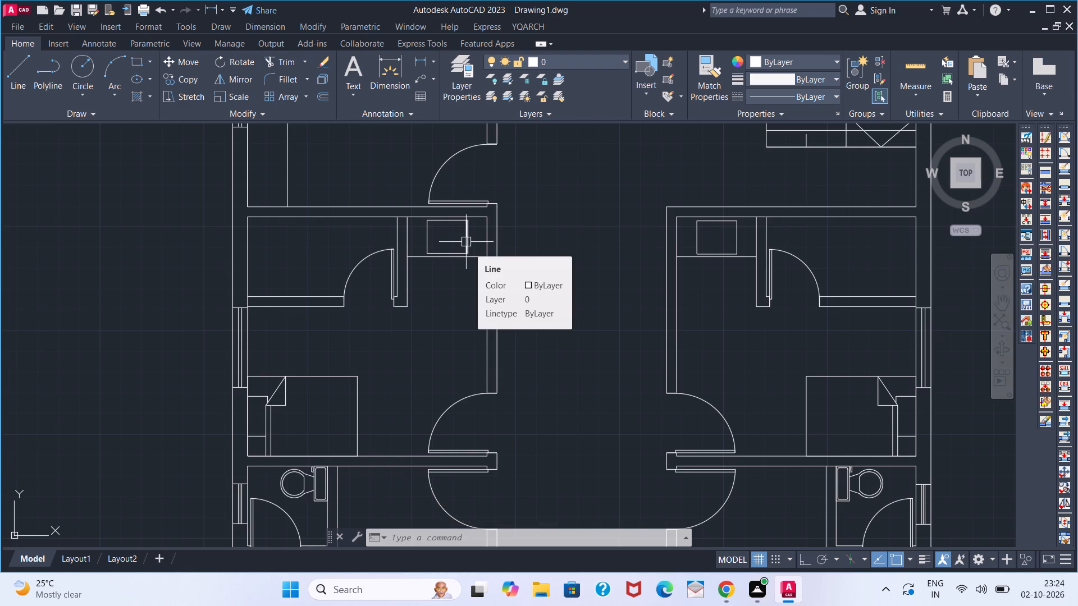
scroll(460, 235, up, 1)
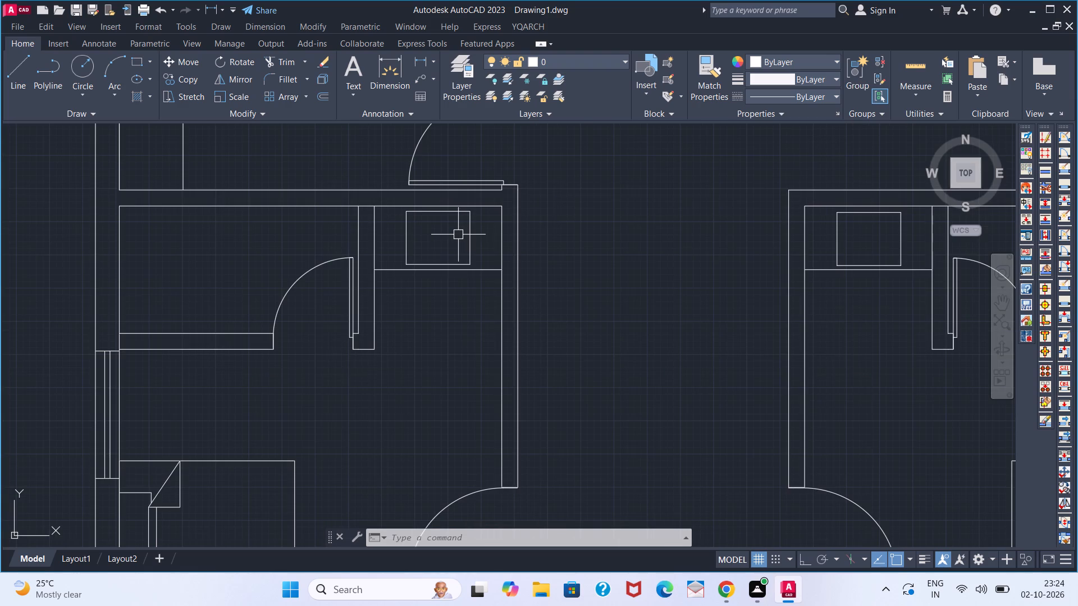
middle_drag(458, 235, 463, 279)
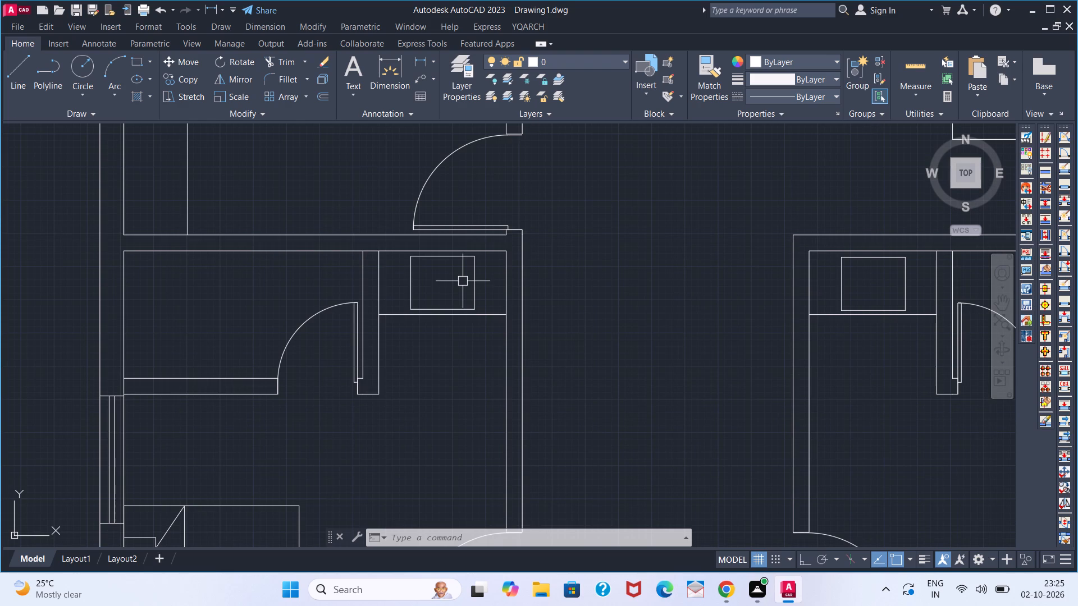
scroll(462, 292, down, 1)
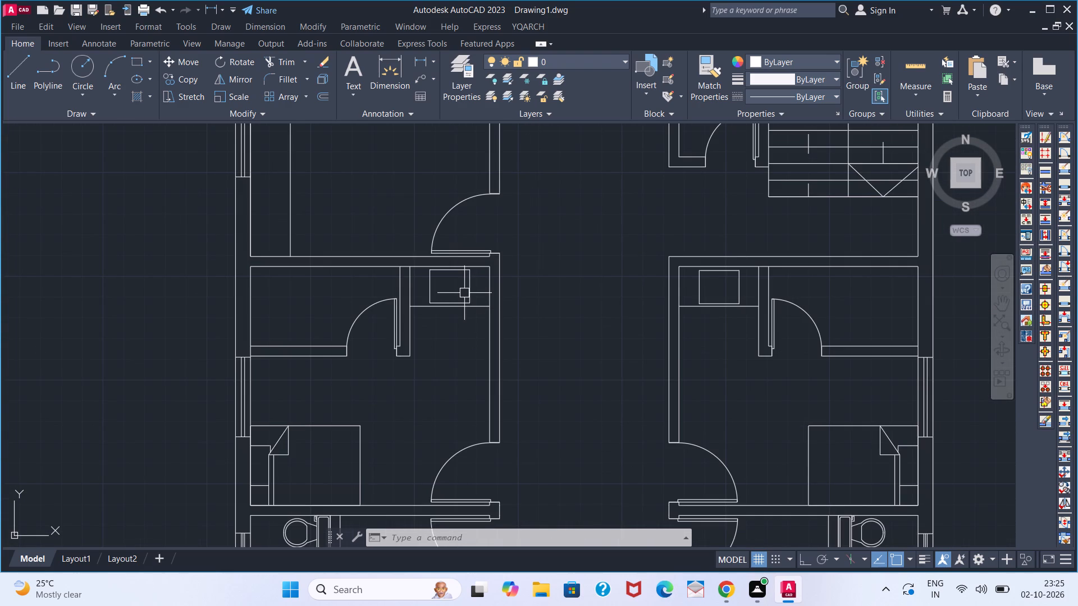
scroll(472, 279, up, 2)
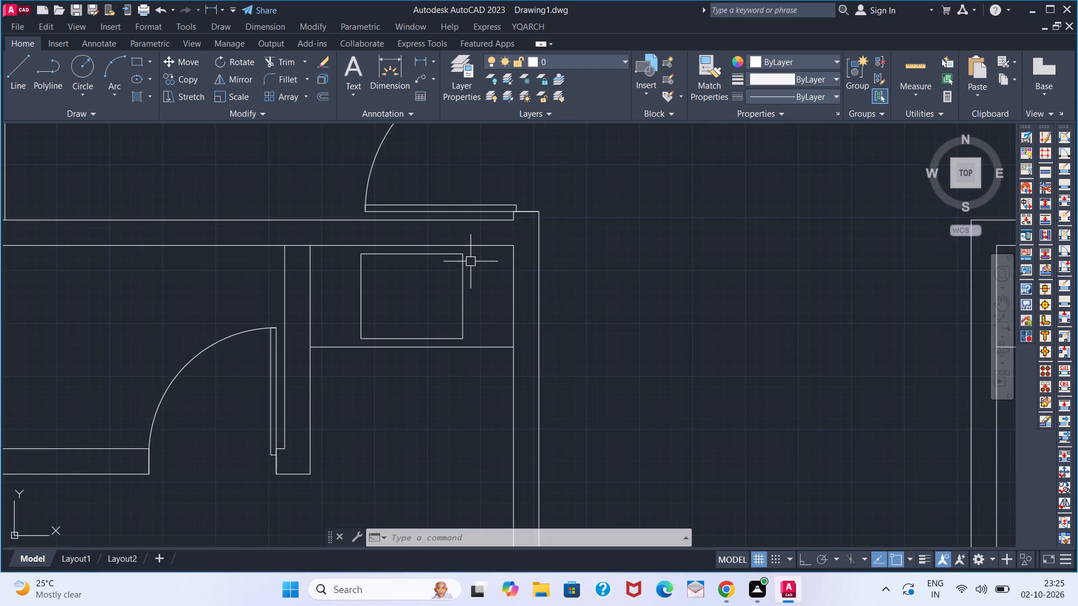
click(473, 250)
click(473, 261)
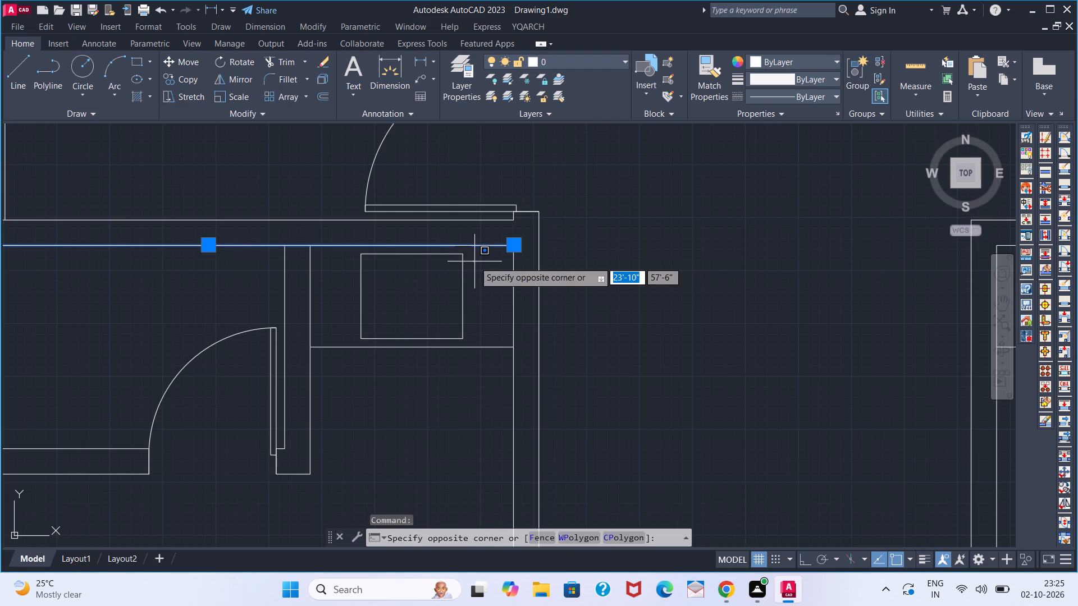
key(Escape)
key(Escape)
drag(478, 252, 374, 326)
click(400, 310)
click(403, 265)
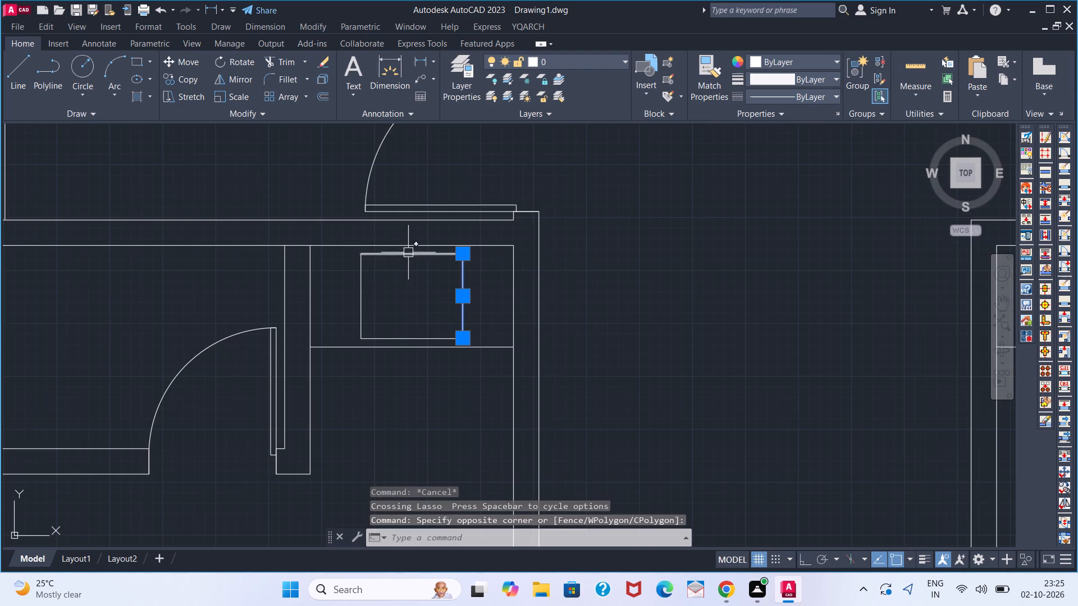
click(408, 252)
click(365, 291)
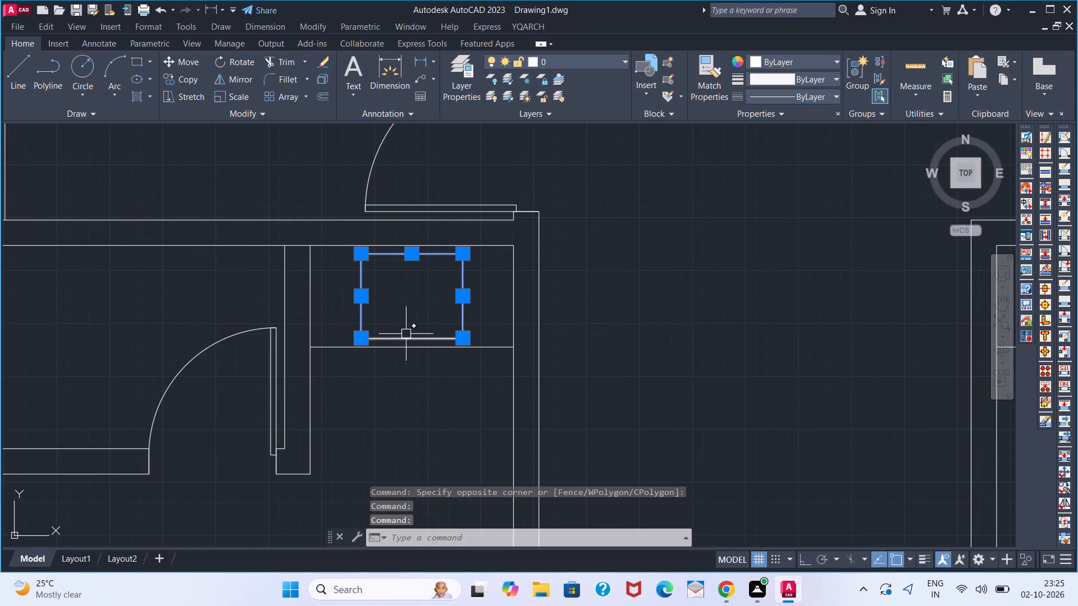
click(406, 334)
text(CO)
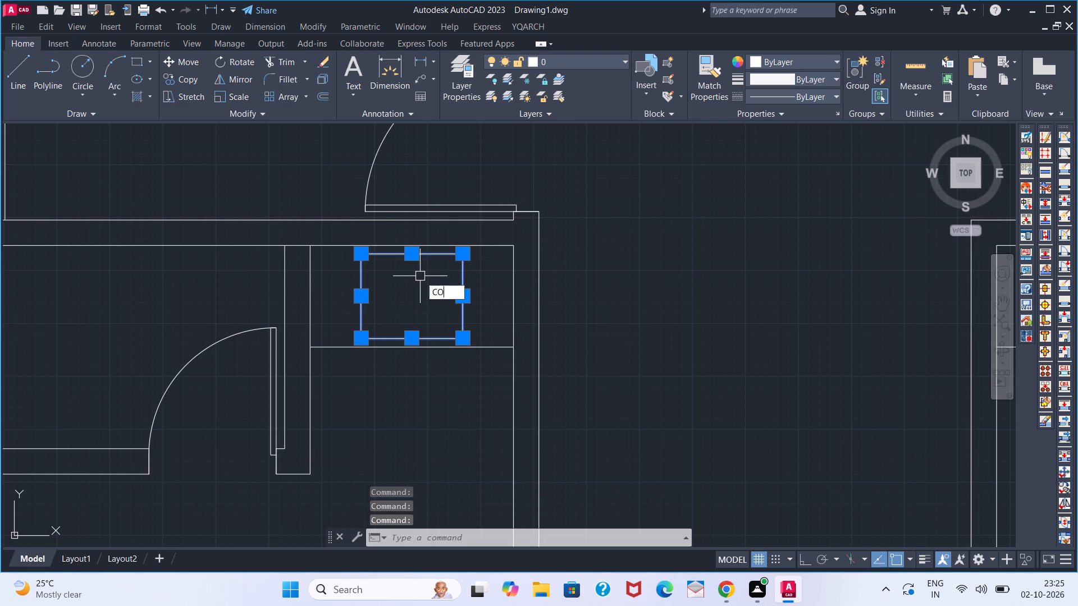
key(Return)
click(352, 255)
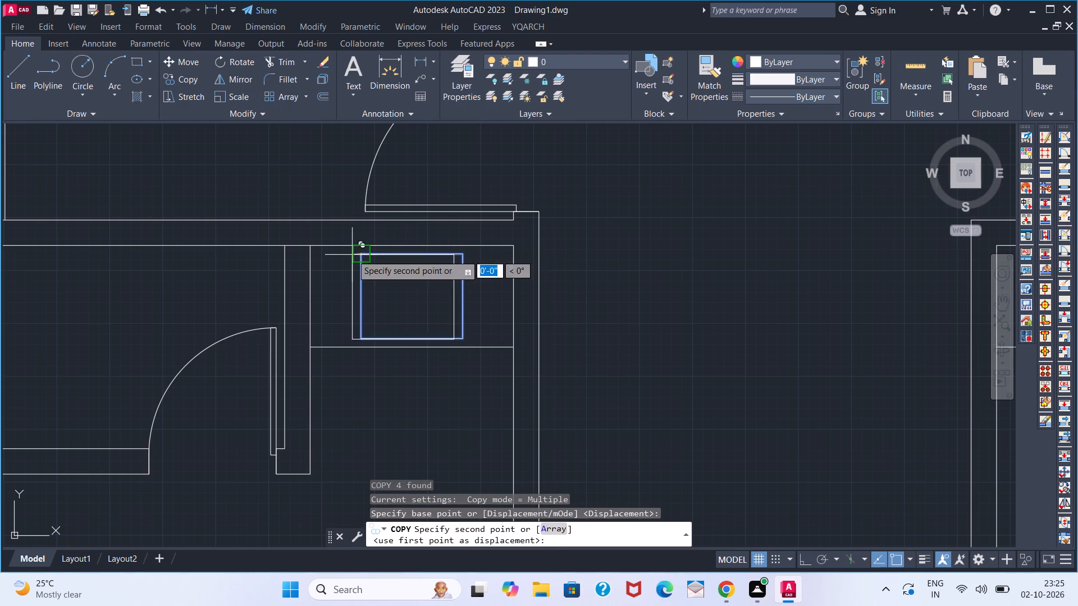
scroll(358, 222, down, 4)
middle_drag(431, 190, 431, 321)
middle_drag(431, 345, 431, 382)
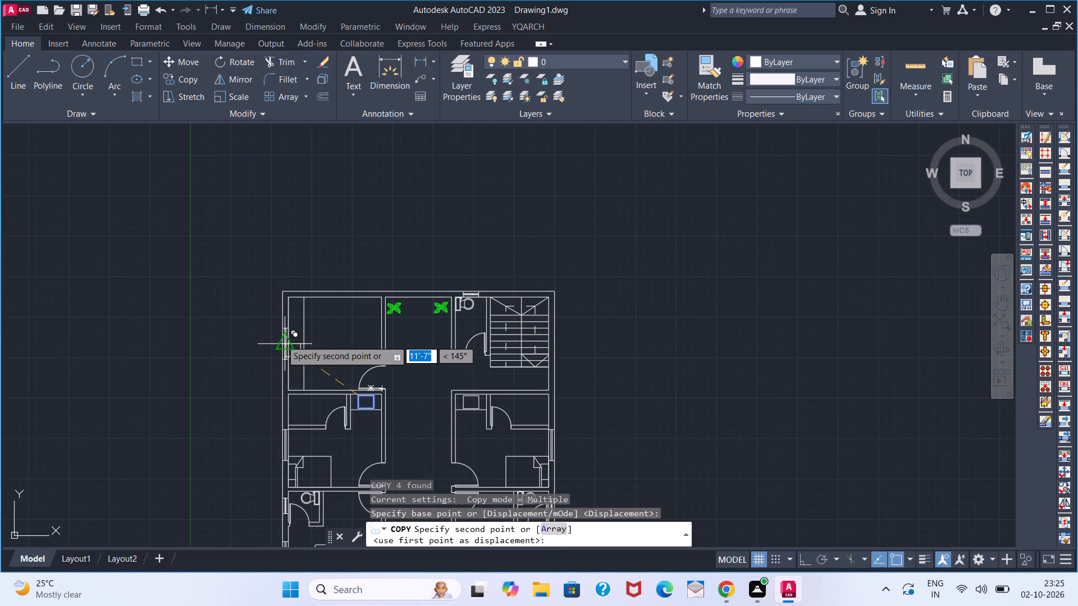
scroll(285, 340, up, 3)
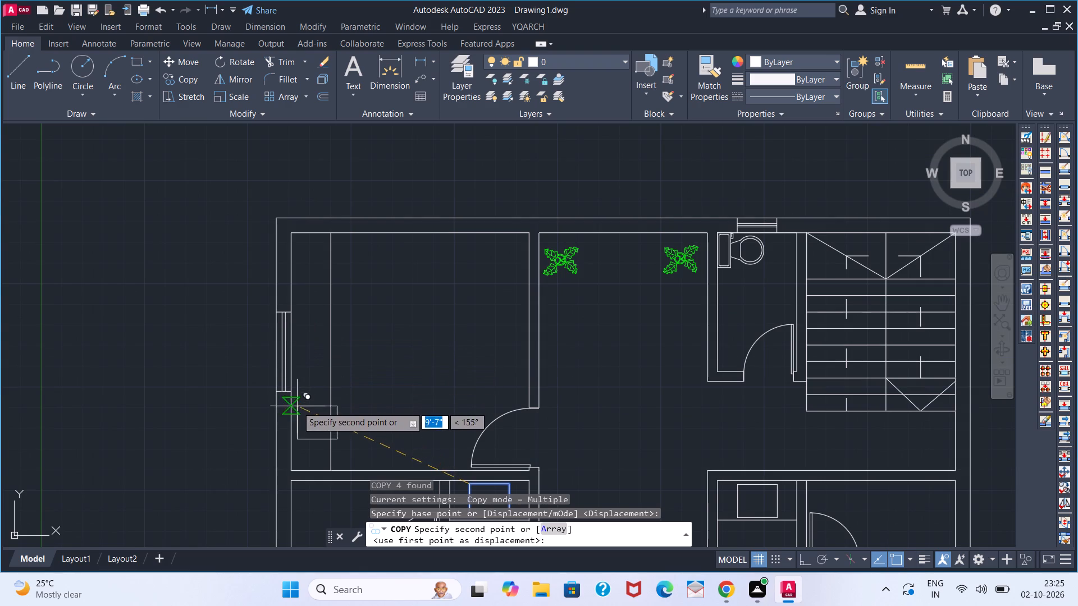
click(295, 292)
key(Escape)
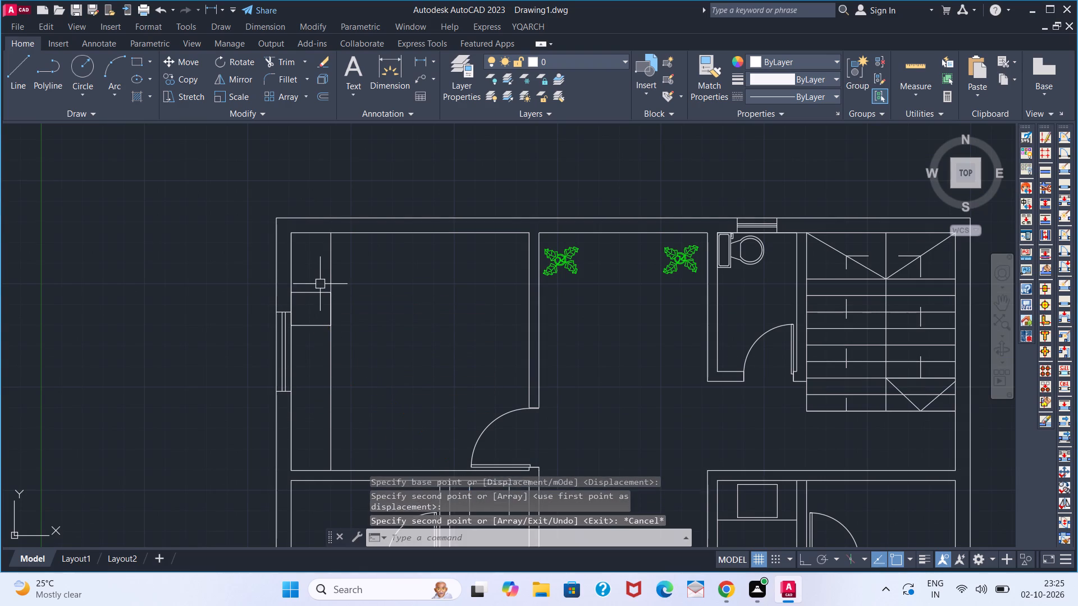
Select the lines of the copied basin rectangle on the top-left room's built-in strip.
scroll(321, 292, up, 1)
click(321, 292)
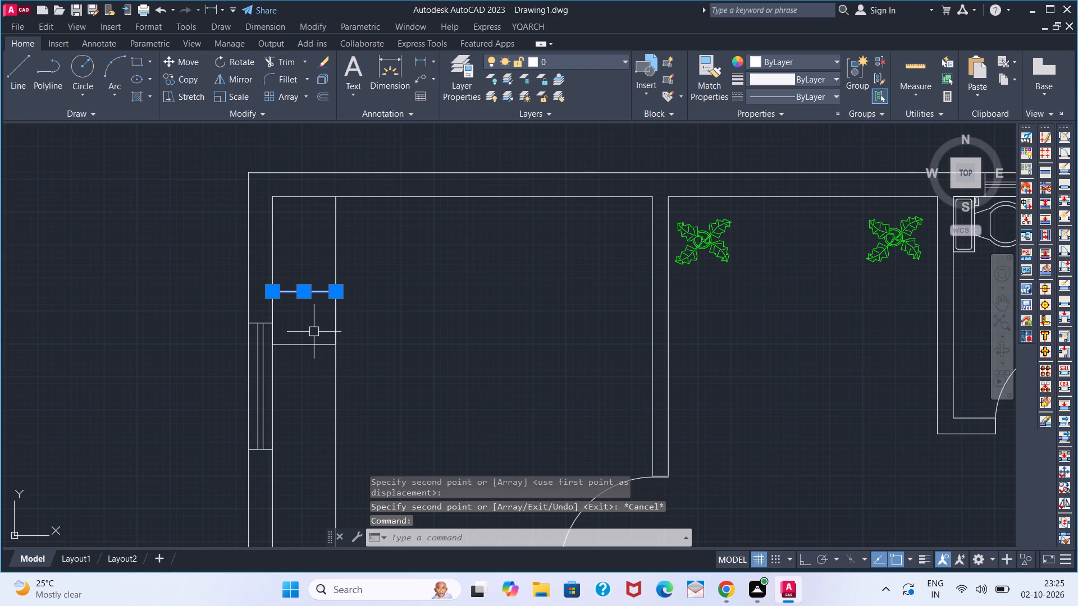
click(309, 351)
click(302, 339)
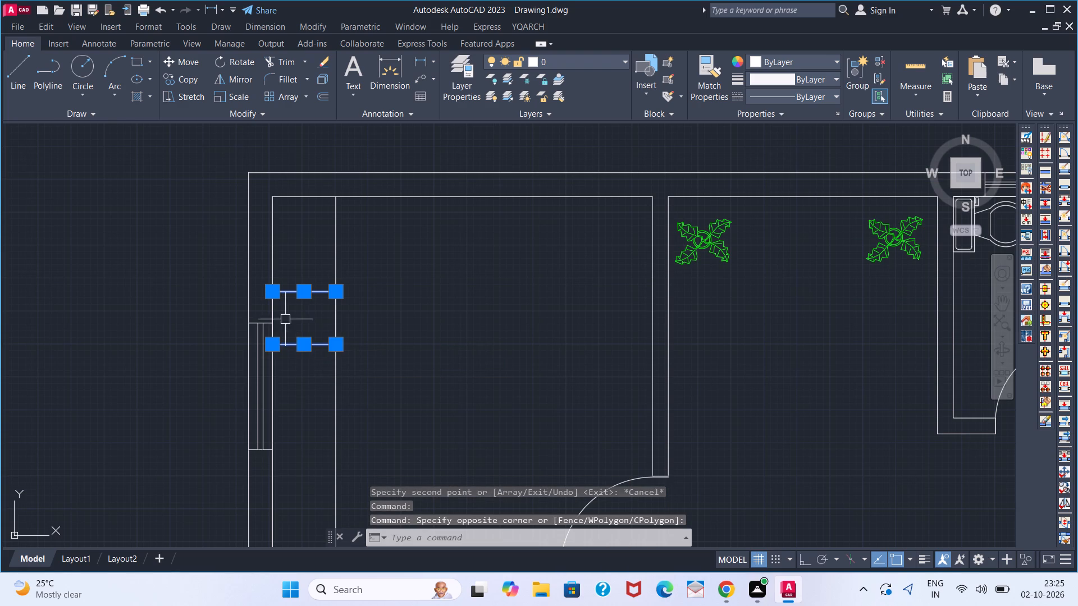
click(275, 314)
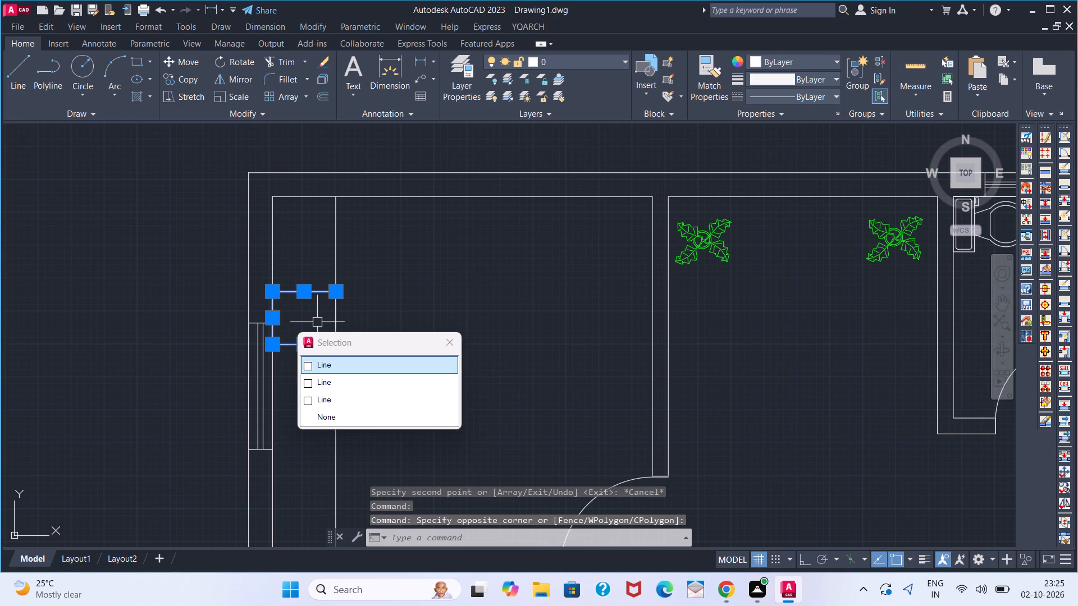
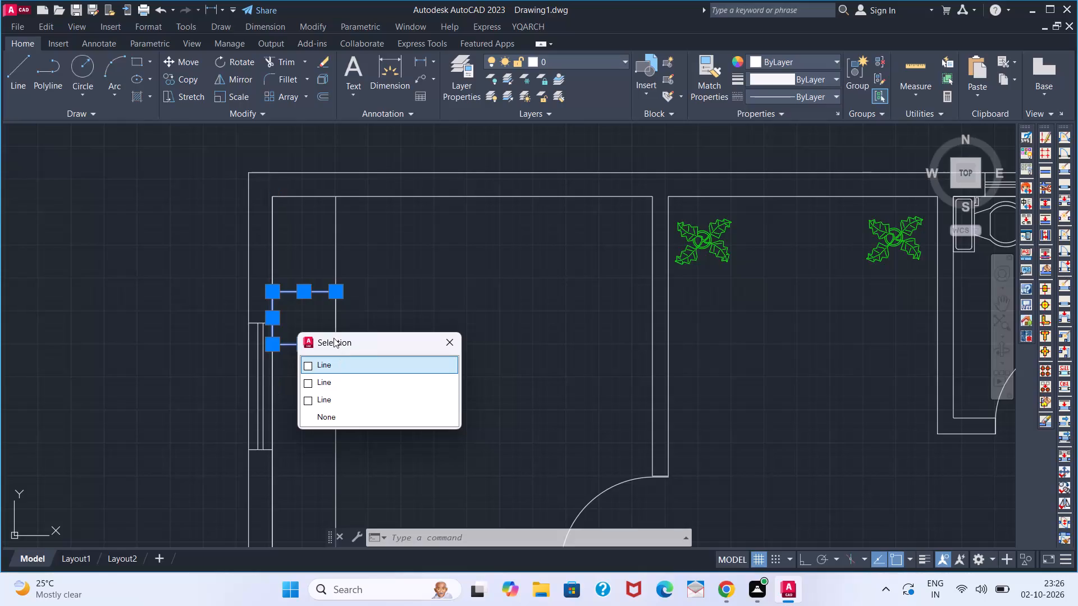
Rotate the small rectangle on the counter strip by 270° about a point in the open room, with Ortho on.
click(335, 361)
click(337, 329)
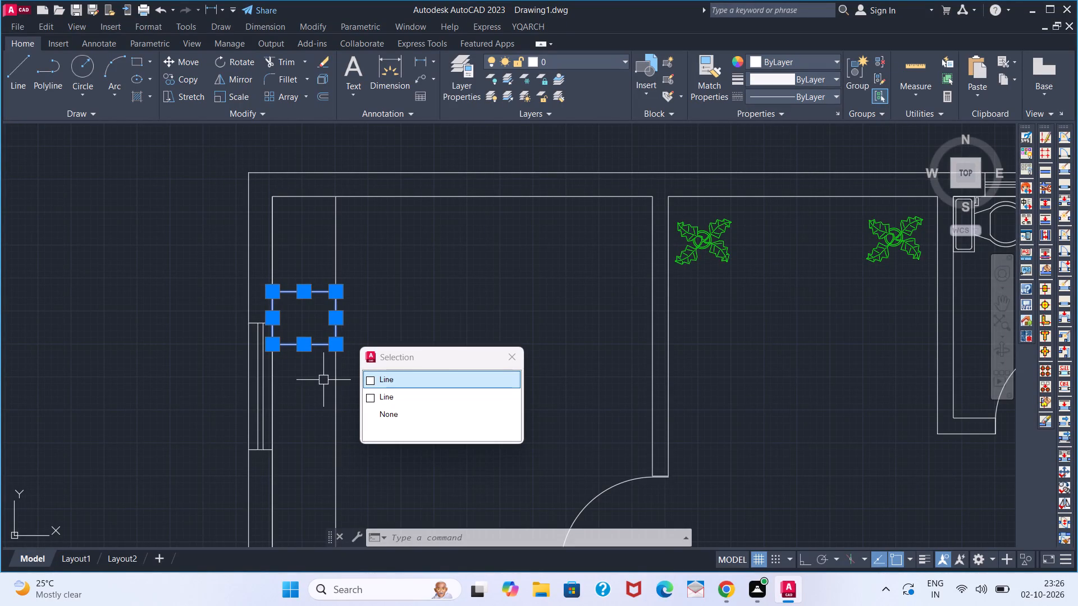
text(RO)
key(Return)
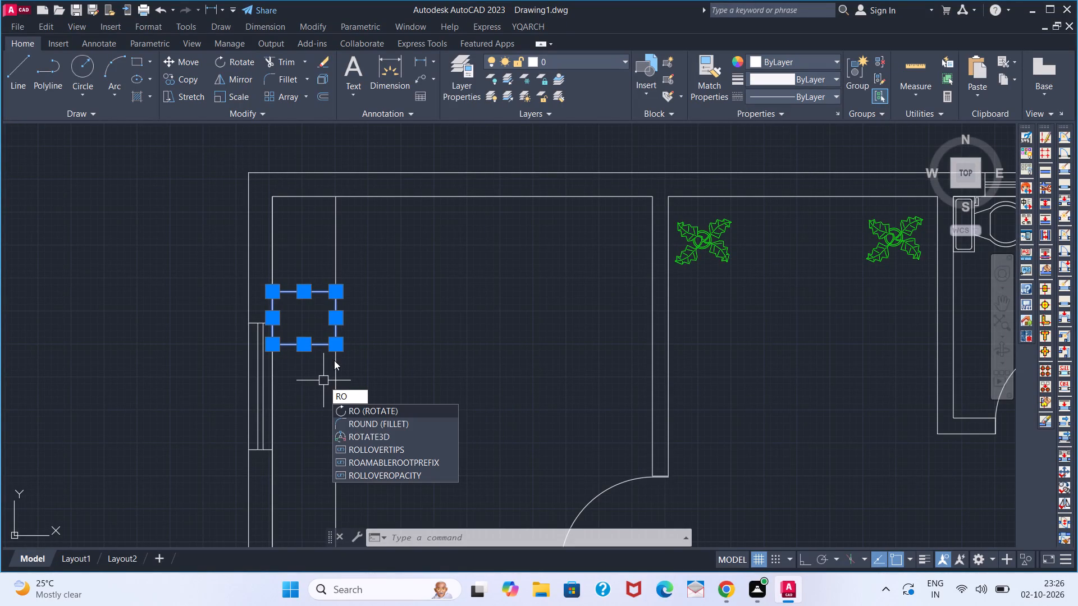
key(space)
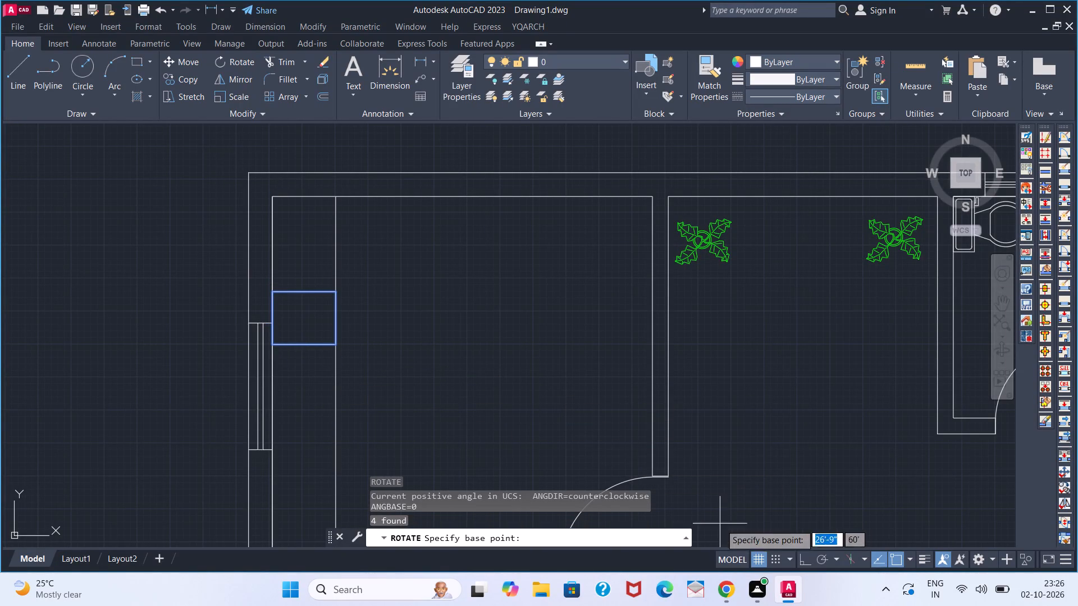
click(800, 565)
click(414, 341)
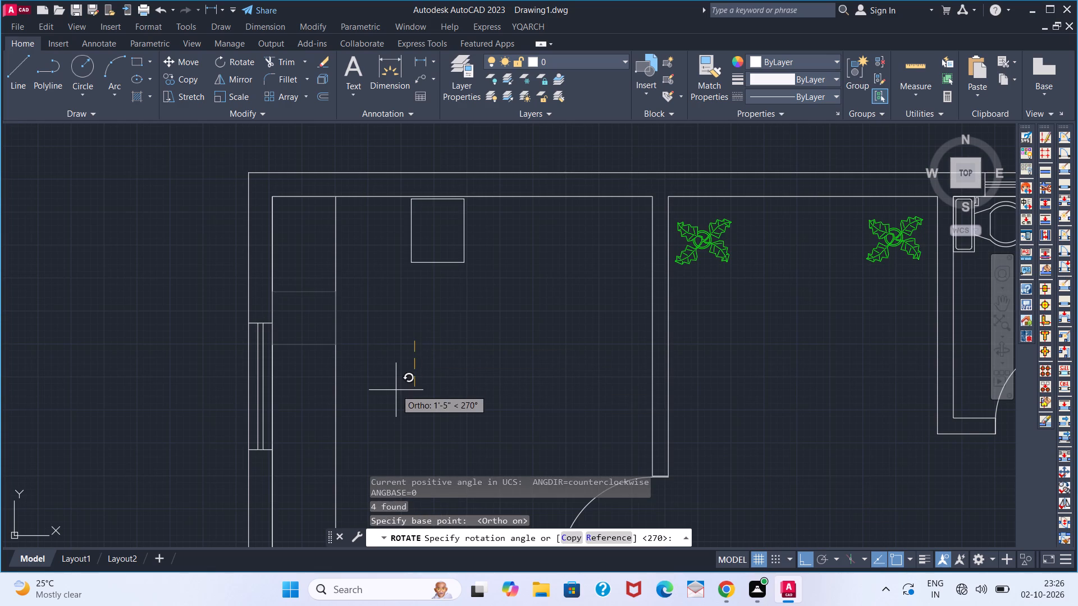
click(396, 390)
Copy the rotated rectangle twice into the counter strip, one at the room's corner and one directly below it, with Ortho off.
scroll(482, 206, up, 2)
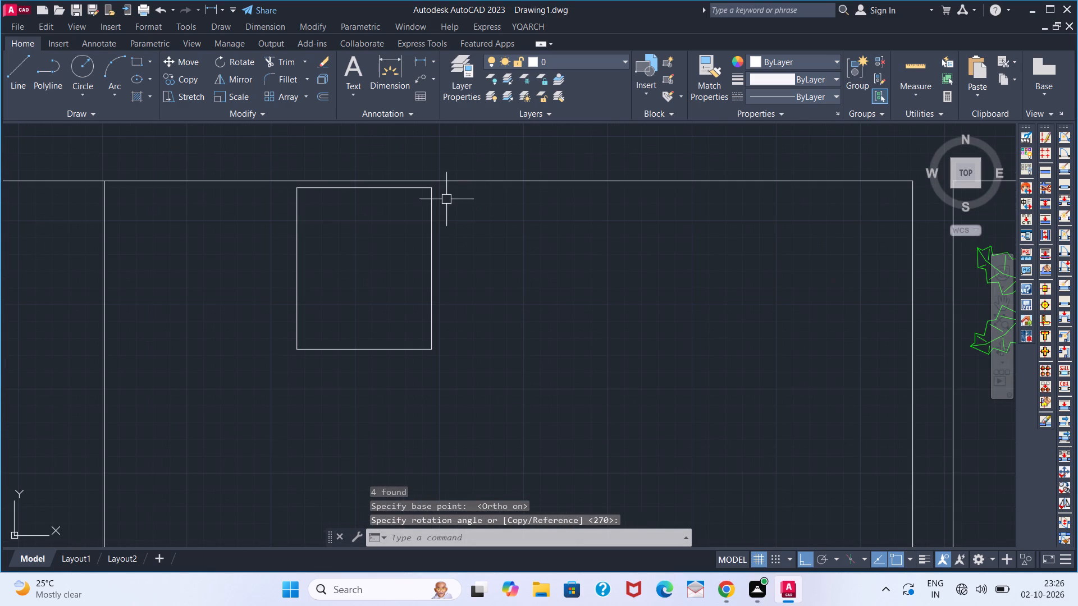
click(446, 190)
click(271, 382)
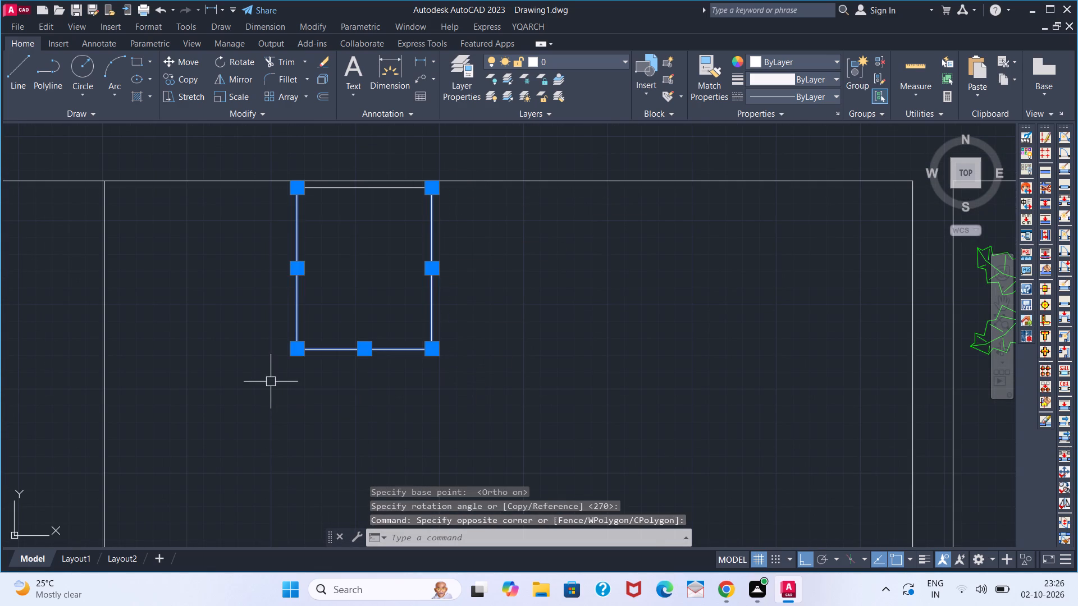
click(342, 187)
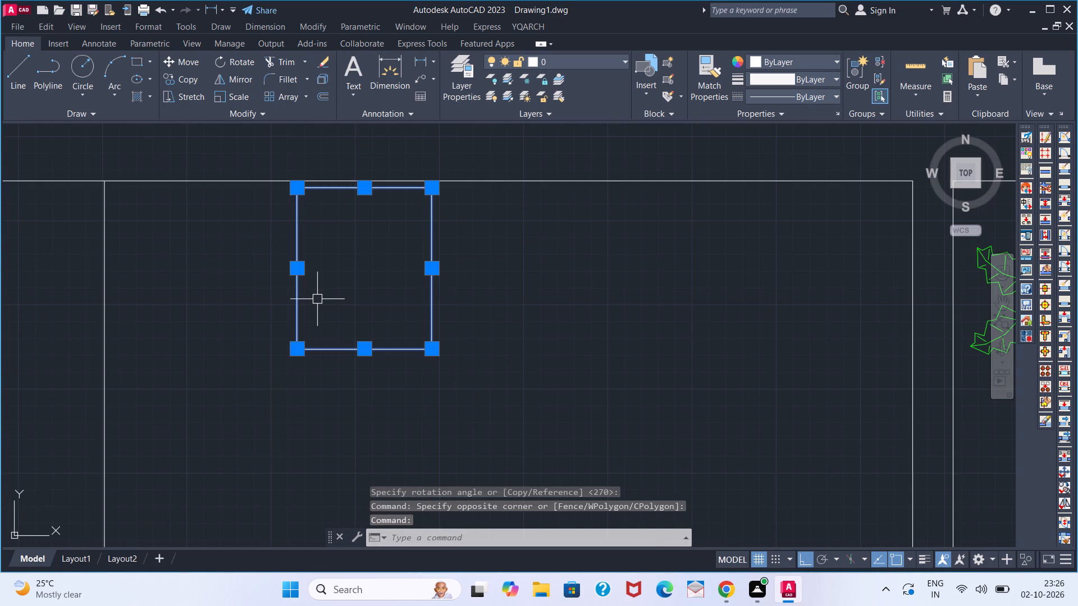
text(CO)
key(Return)
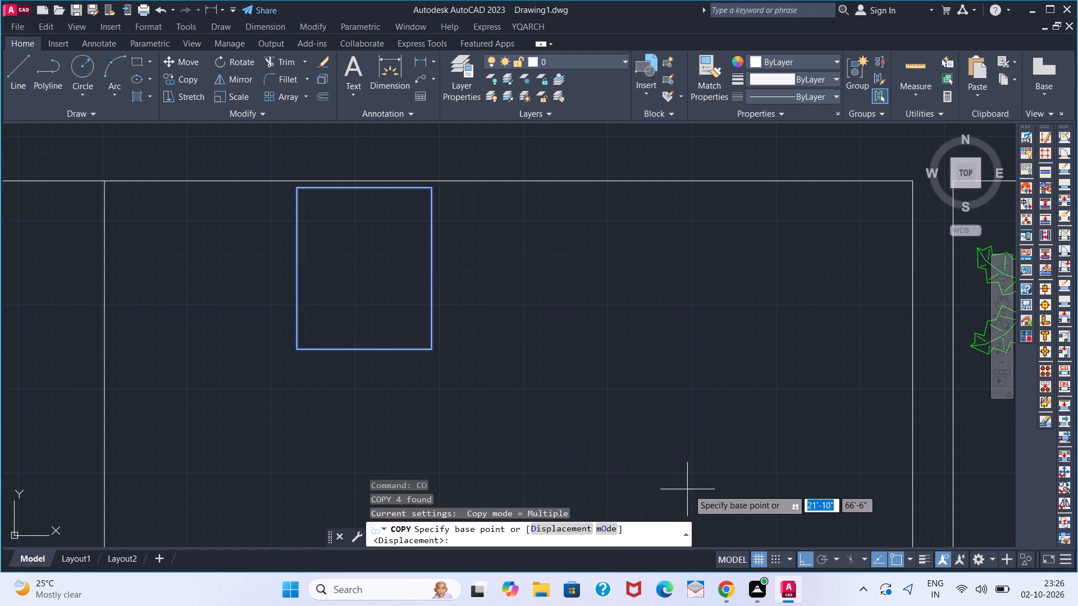
click(807, 558)
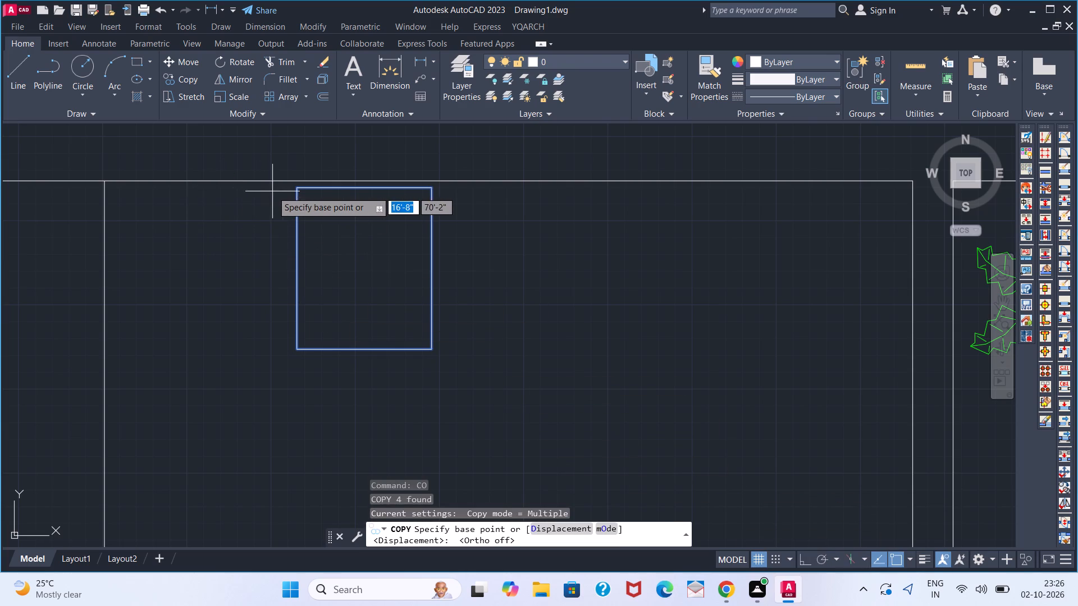
click(291, 191)
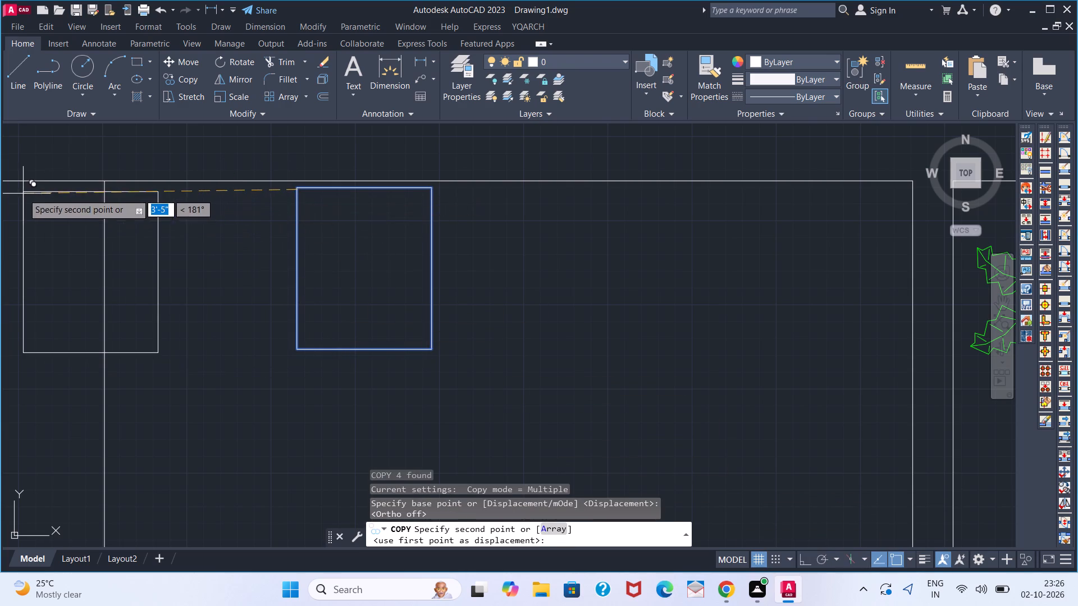
middle_drag(25, 194, 417, 183)
click(348, 182)
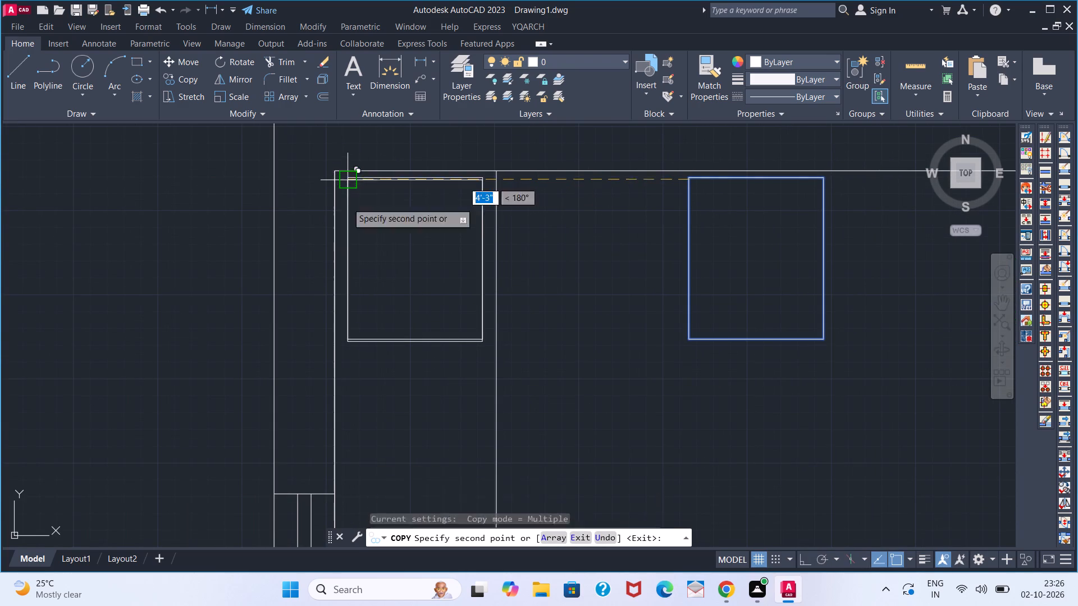
click(345, 355)
key(space)
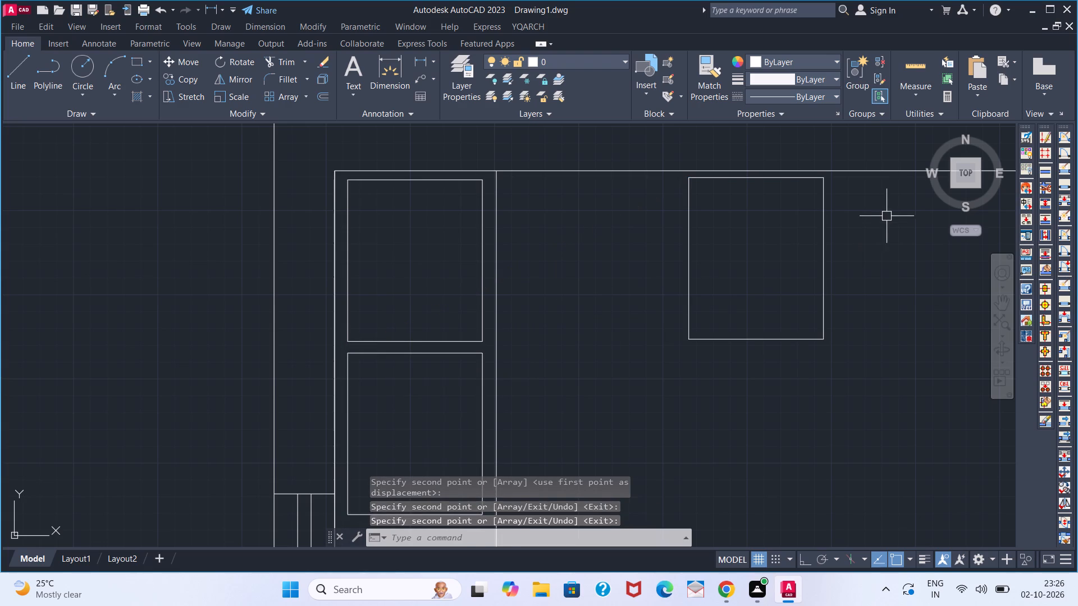
Erase all four lines of the original rotated rectangle outside the counter strip.
drag(878, 216, 873, 217)
click(614, 352)
key(Delete)
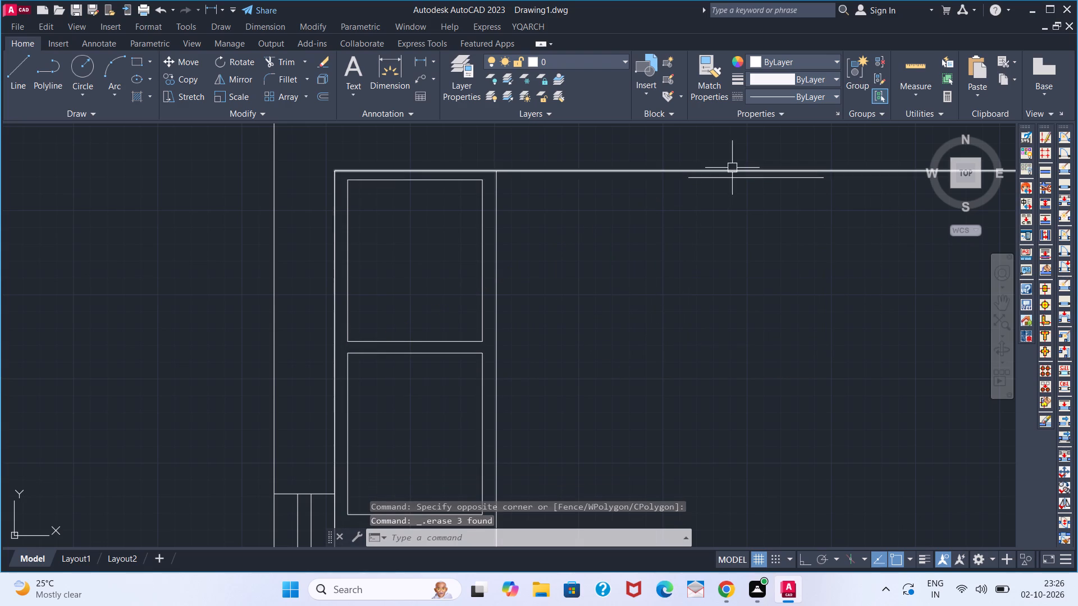
click(732, 182)
key(Delete)
Look over the whole floor plan, from the counter room down to the front entrance.
scroll(587, 249, down, 2)
right_drag(591, 346, 582, 341)
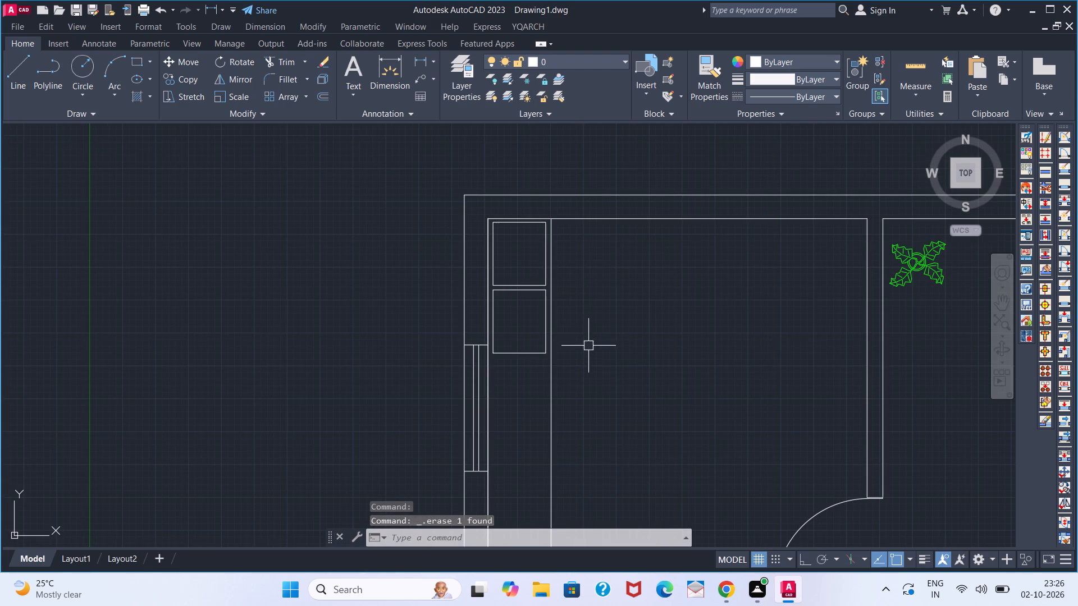
right_drag(582, 341, 555, 297)
middle_drag(558, 305, 507, 241)
middle_drag(499, 234, 454, 195)
scroll(466, 206, down, 1)
scroll(527, 242, down, 1)
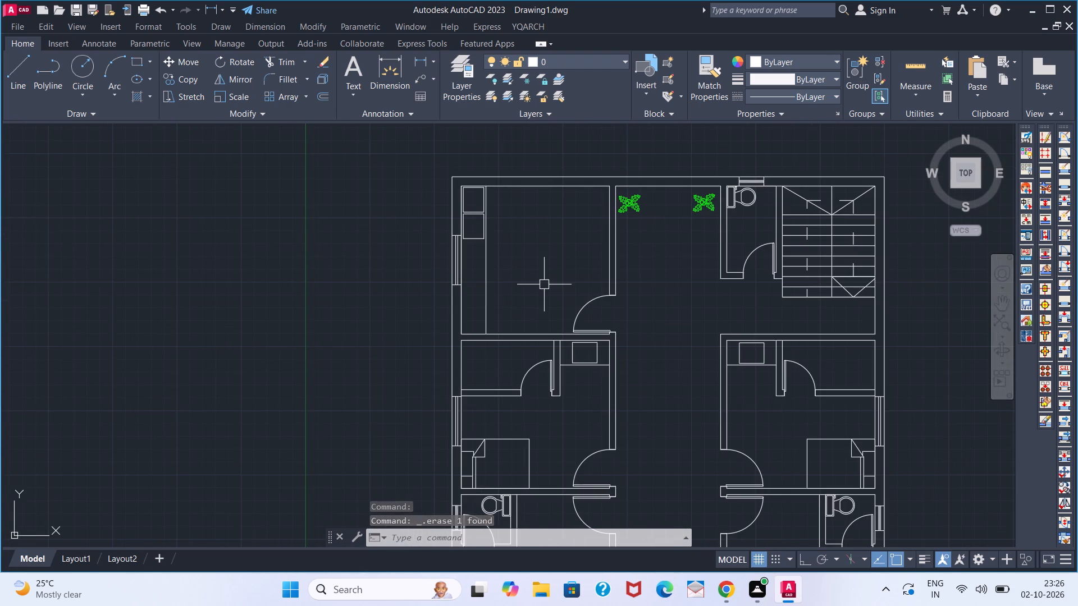
scroll(544, 287, down, 1)
middle_drag(517, 287, 294, 199)
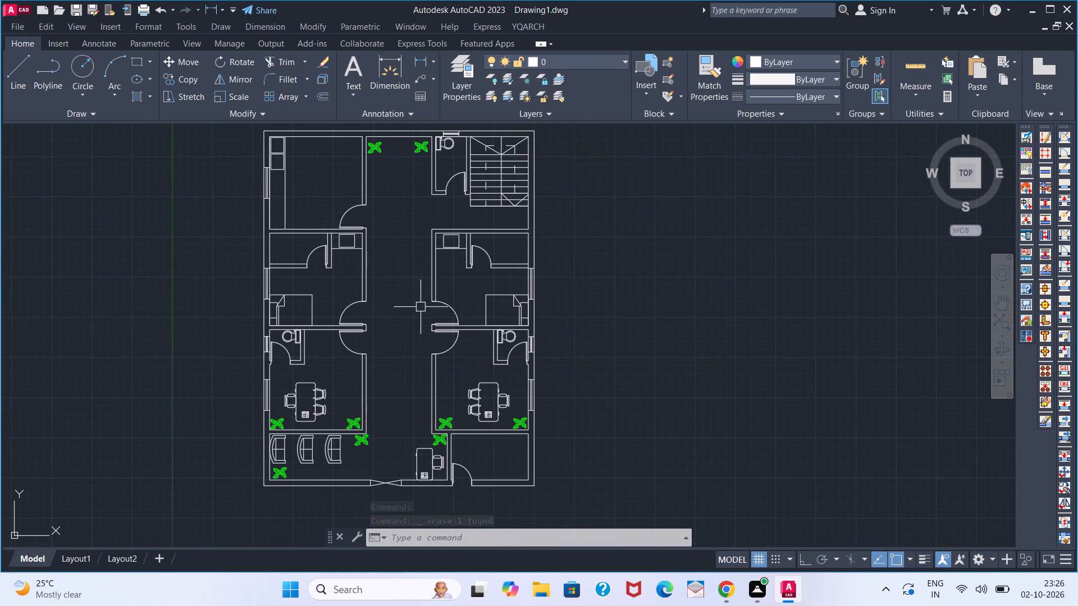
scroll(426, 315, down, 1)
middle_drag(376, 305, 397, 332)
scroll(435, 334, up, 1)
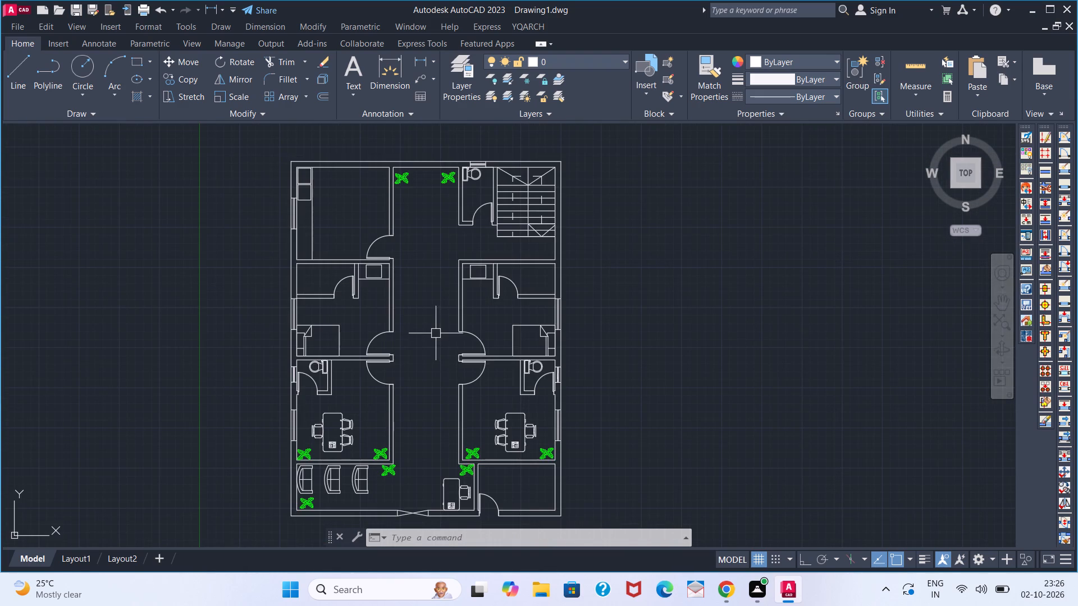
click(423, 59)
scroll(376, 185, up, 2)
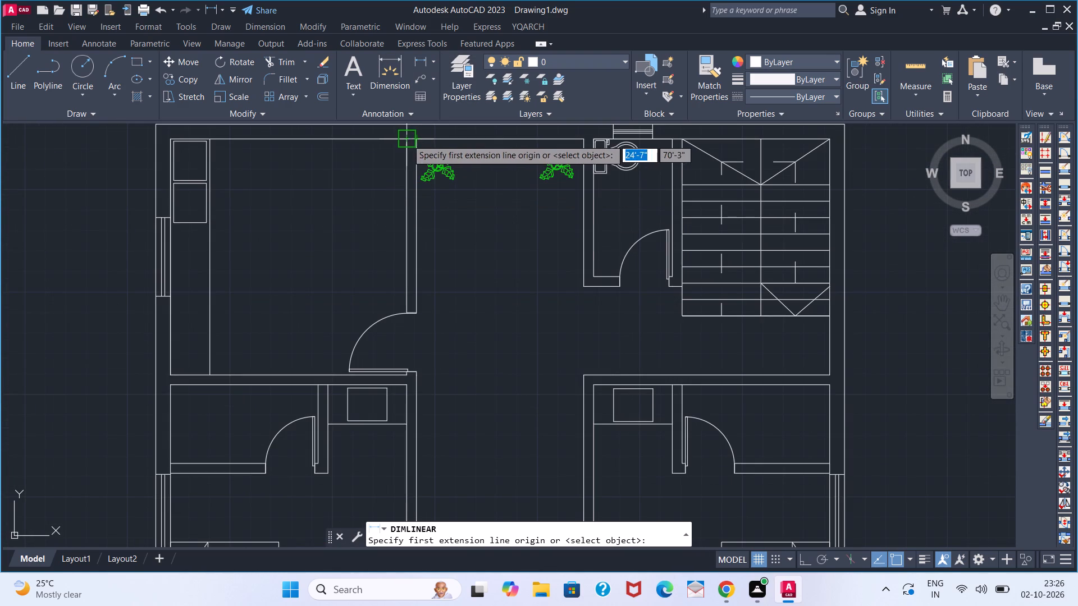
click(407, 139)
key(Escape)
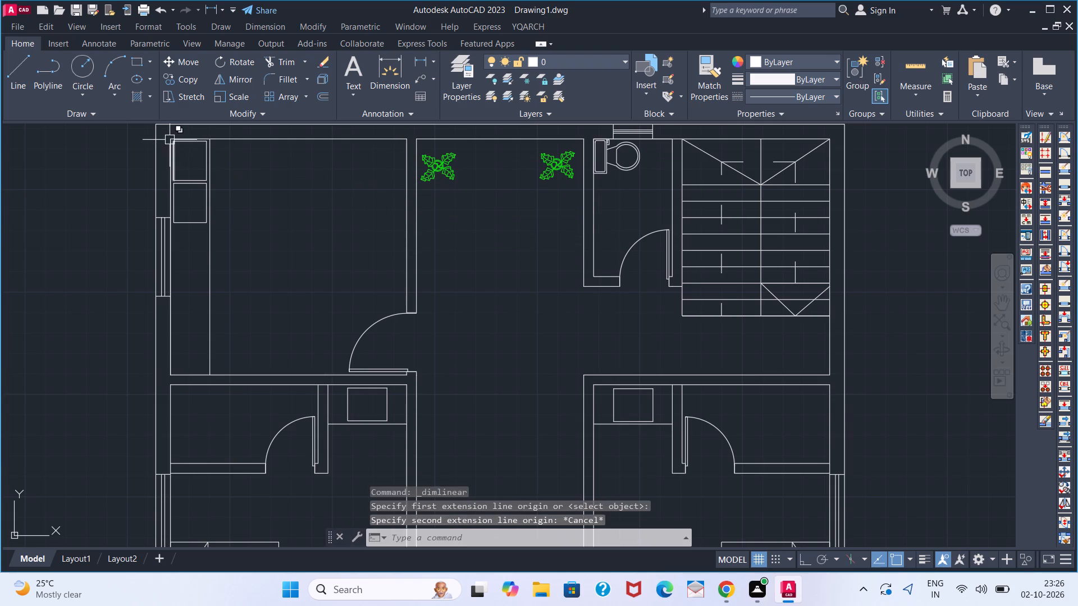
Add linear dimensions inside the counter room for its window-side inner wall and its top inner wall.
key(space)
click(168, 138)
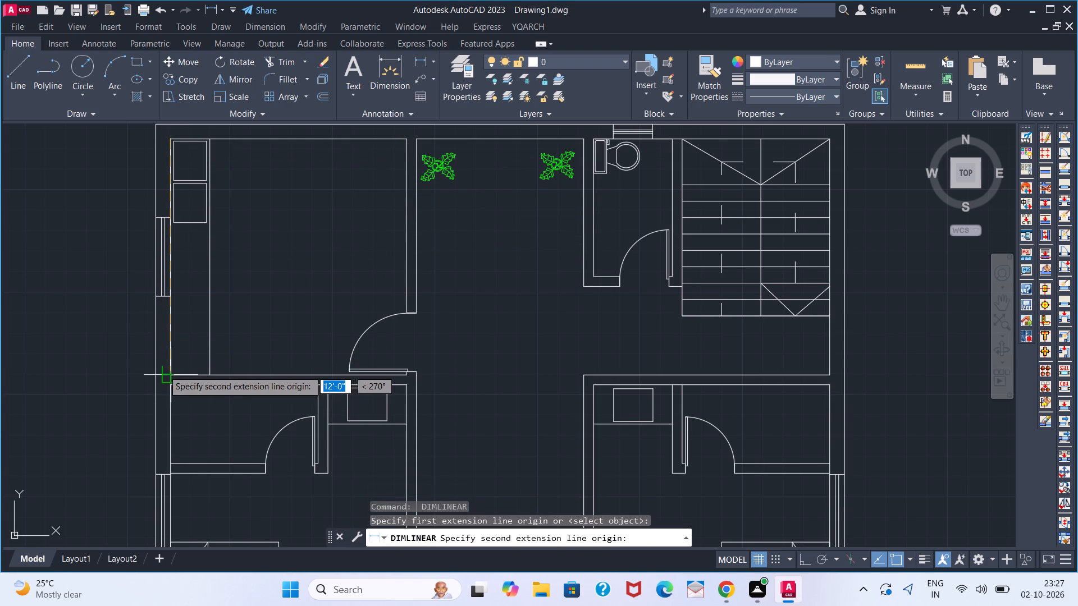
click(168, 370)
click(184, 364)
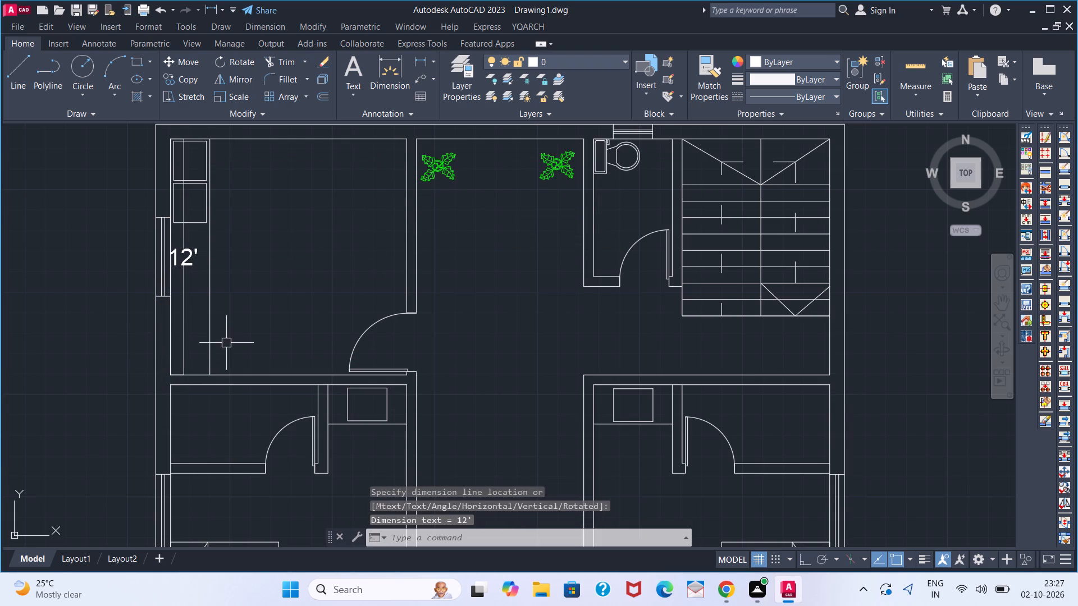
key(space)
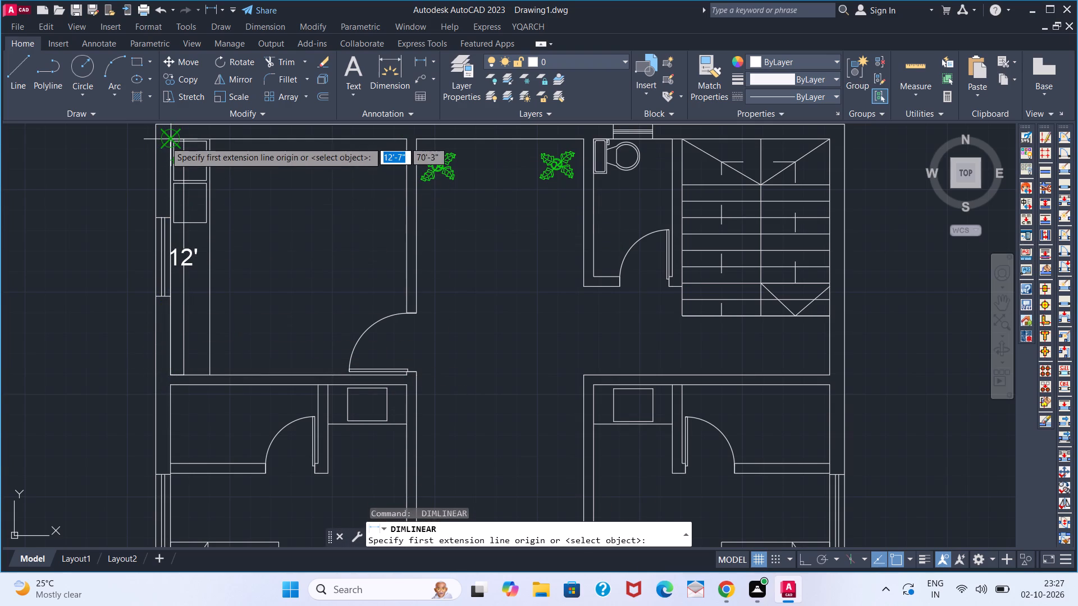
click(165, 141)
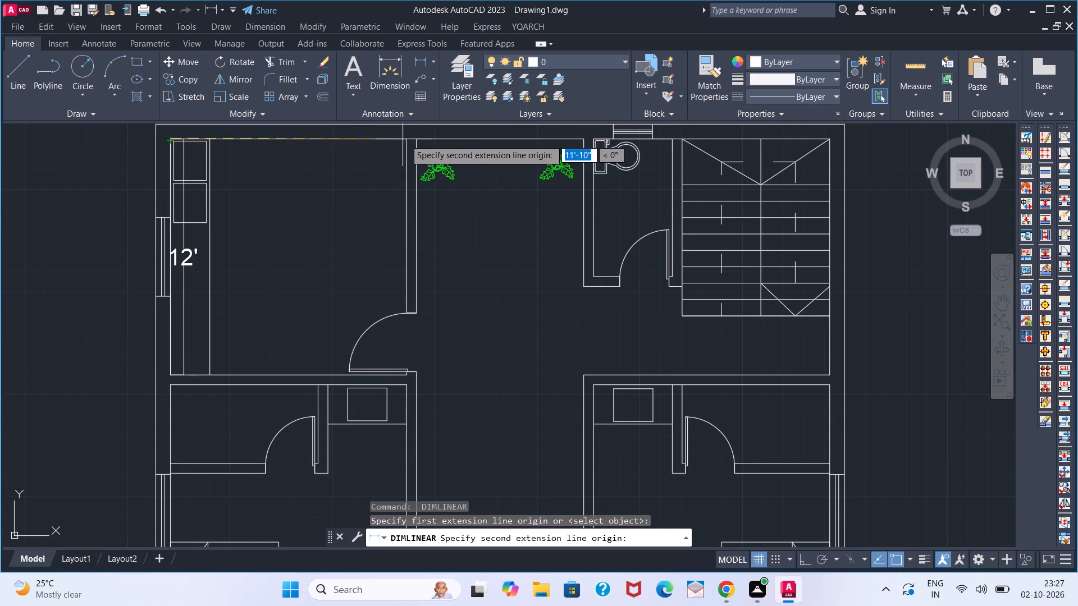
click(405, 139)
click(392, 172)
Add a linear dimension across the central passage between the counter room and the toilet, near the two plants.
key(space)
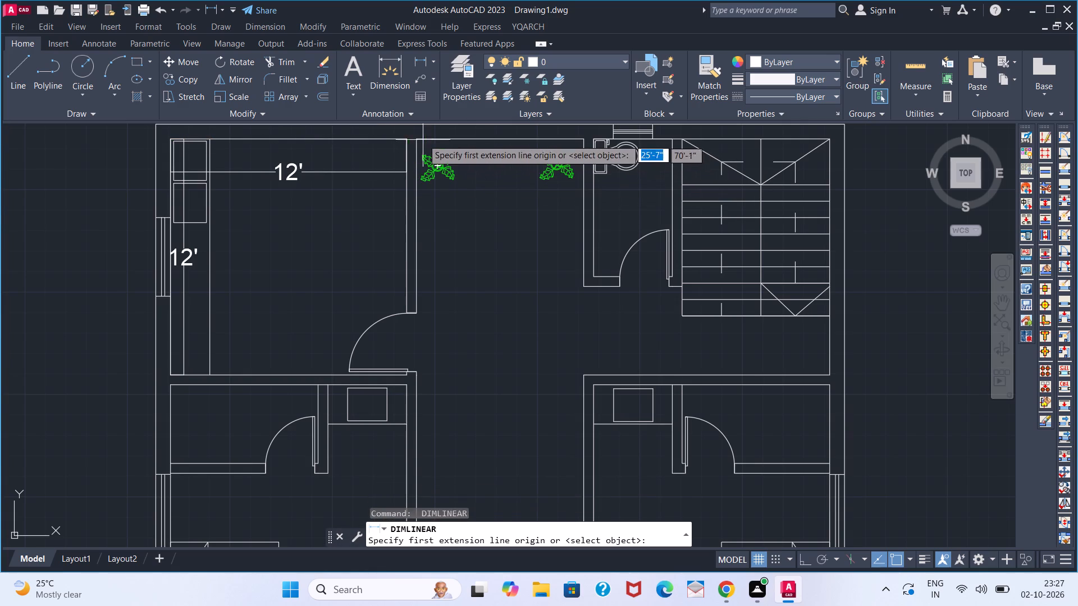
click(423, 139)
click(576, 137)
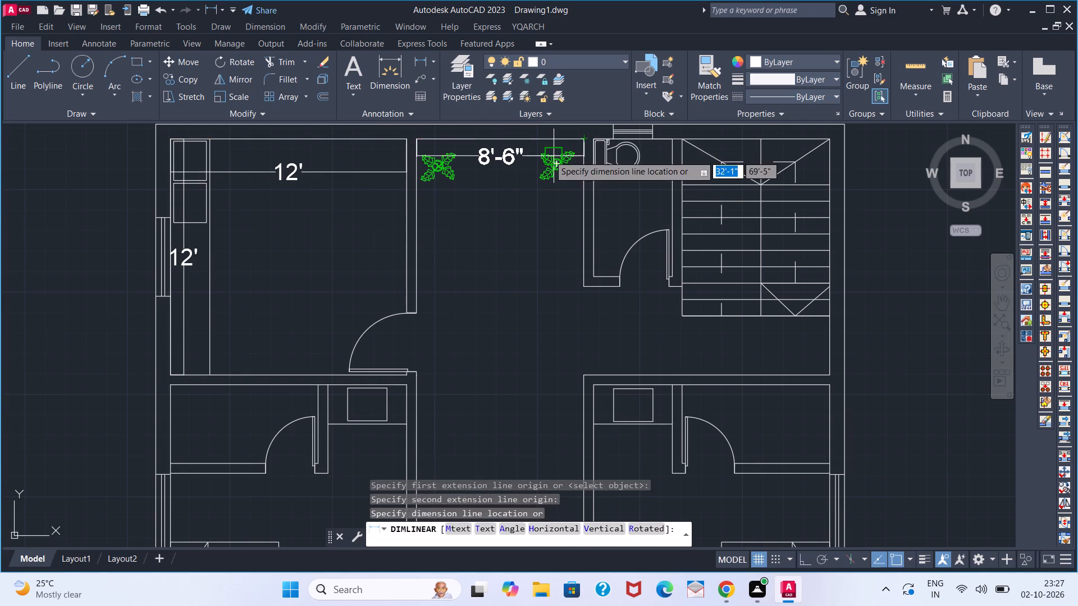
click(549, 155)
Add a horizontal linear dimension for the inner width of the toilet beside the staircase.
key(space)
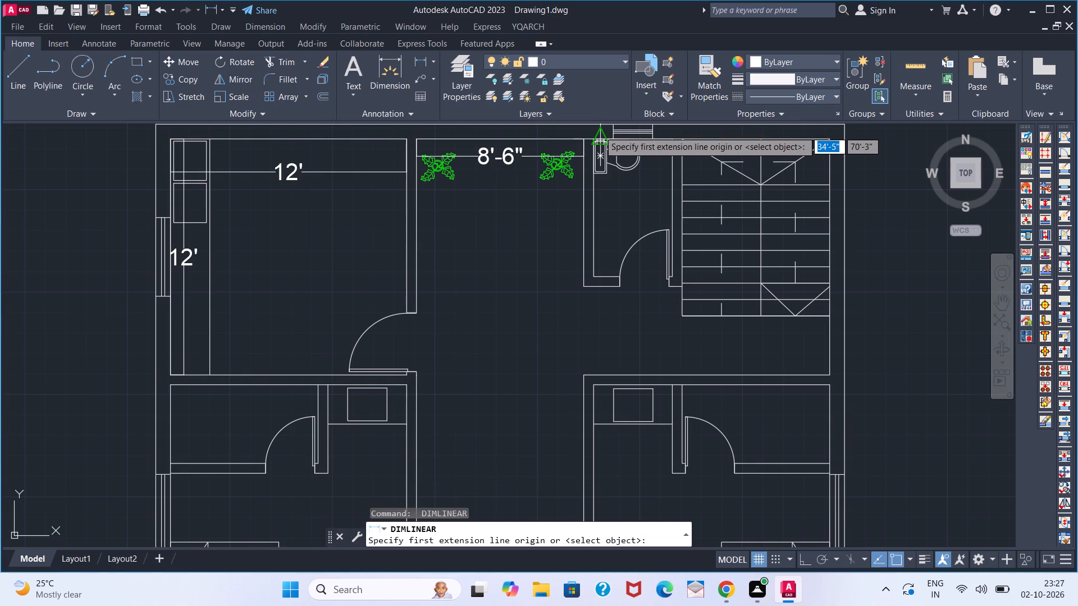
scroll(596, 131, up, 2)
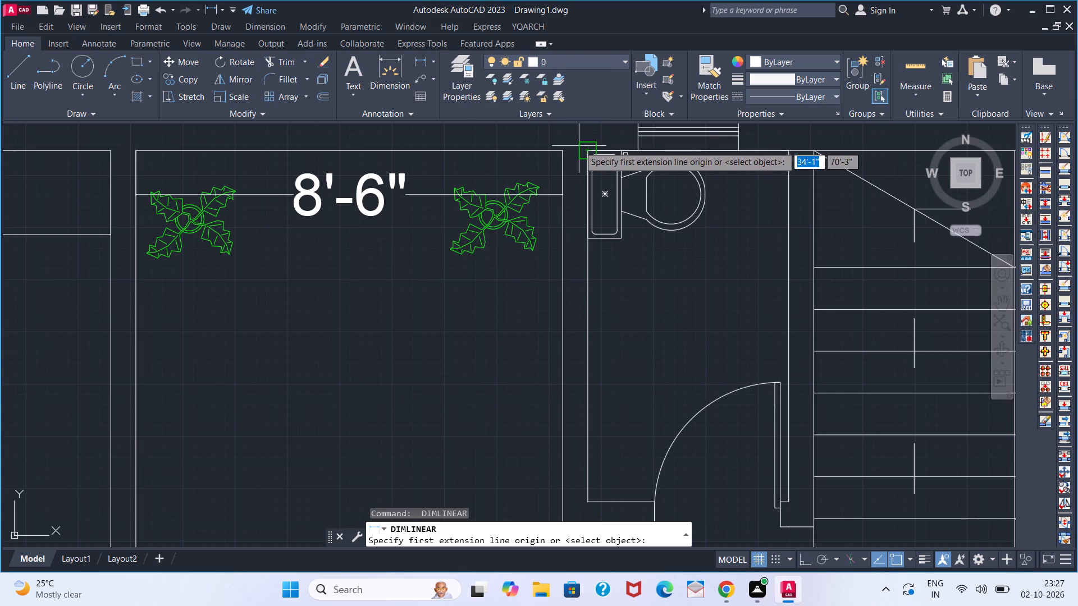
click(579, 146)
click(790, 154)
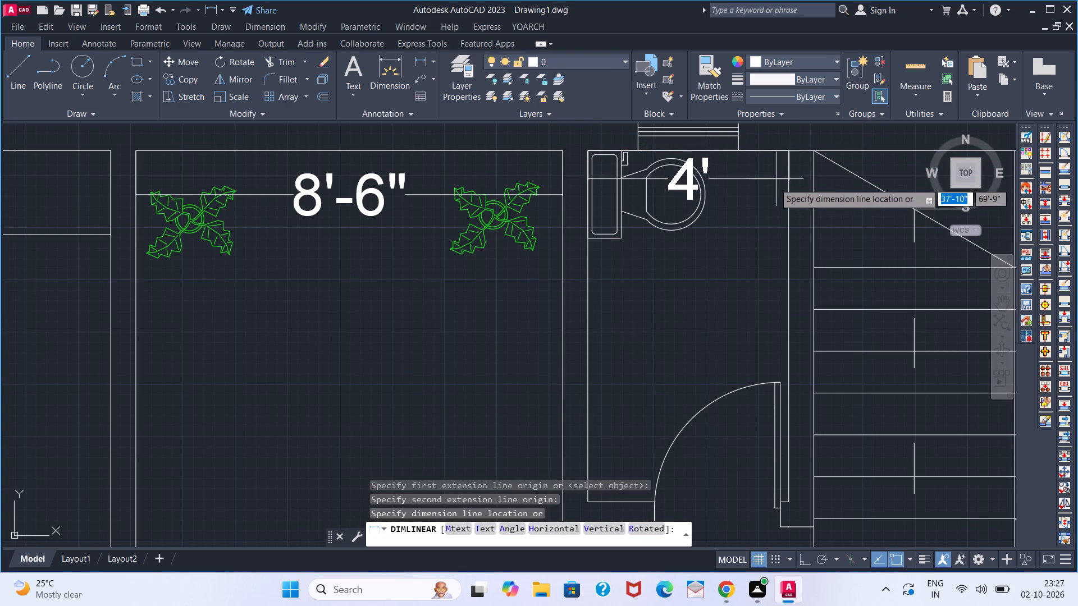
click(774, 185)
Add a vertical linear dimension for the inner depth of the same toilet, placed just inside its passage-side wall.
scroll(759, 220, down, 2)
middle_drag(733, 237, 596, 237)
key(space)
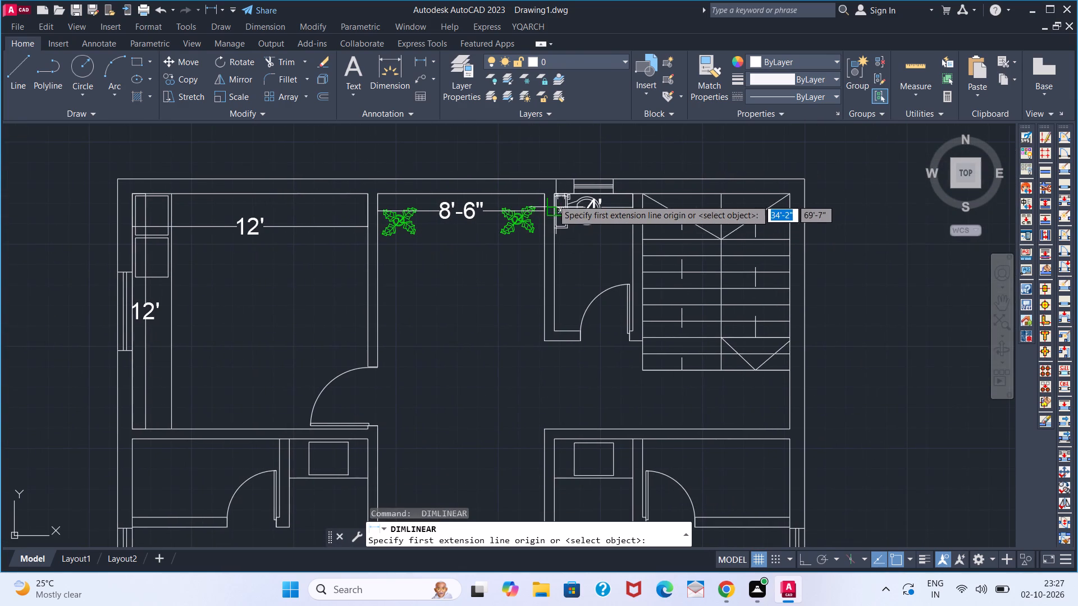
scroll(550, 194, up, 2)
click(554, 192)
middle_drag(569, 295, 563, 173)
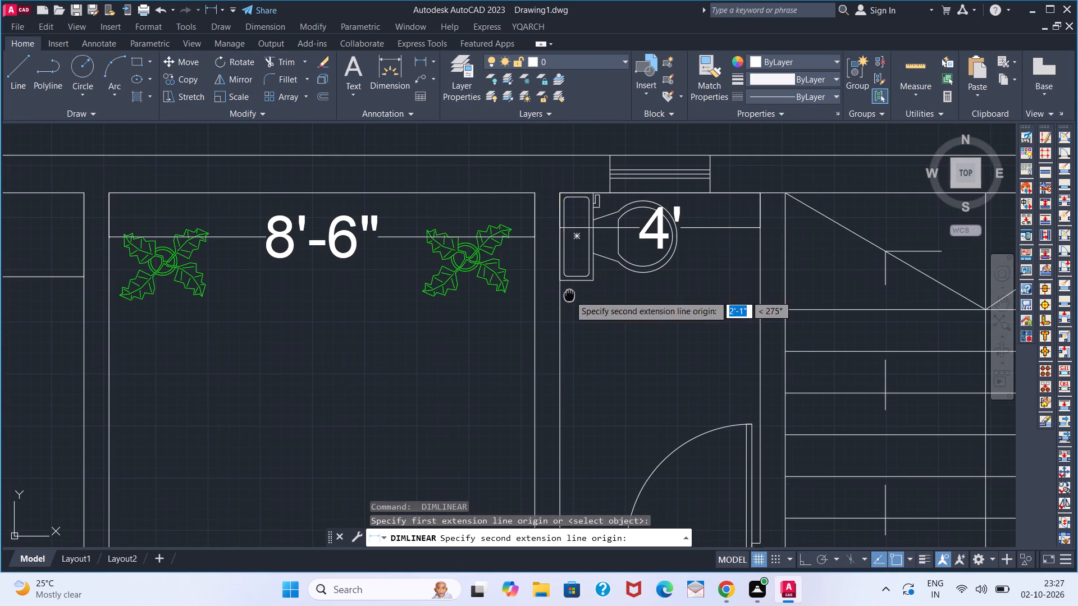
middle_drag(563, 173, 563, 169)
click(552, 411)
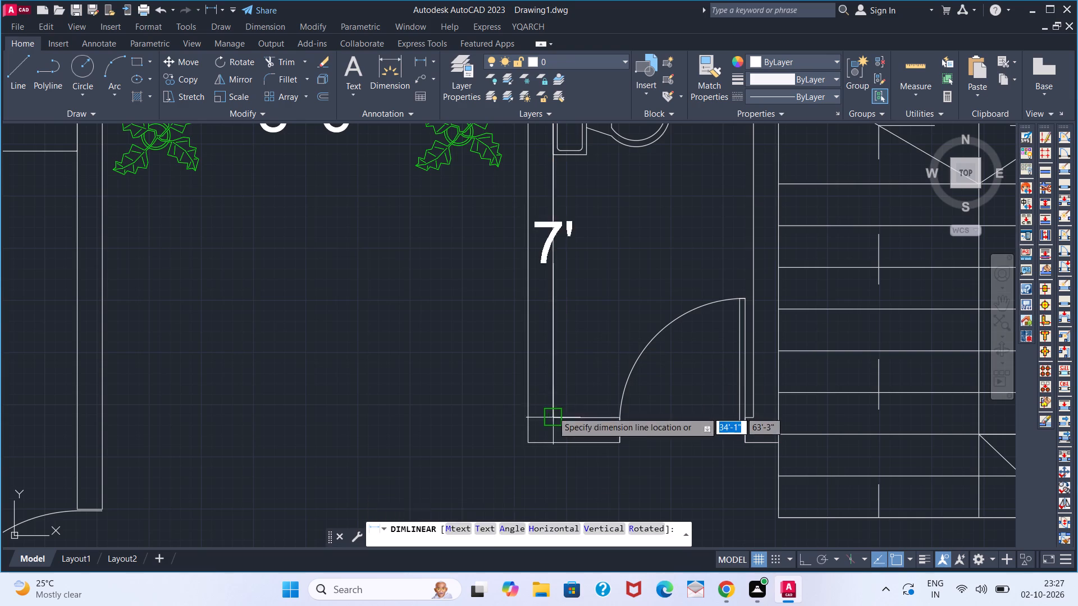
click(592, 396)
Add a horizontal linear dimension for the staircase's full inner width, placed along its top wall.
scroll(666, 310, down, 1)
middle_drag(673, 276, 472, 383)
key(space)
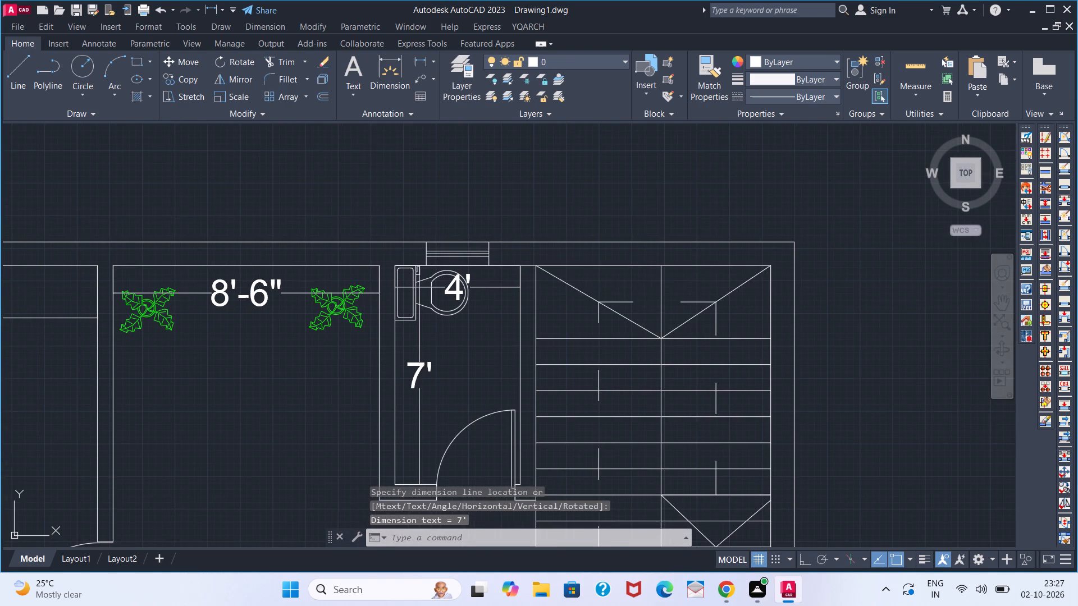
scroll(537, 264, up, 2)
click(532, 262)
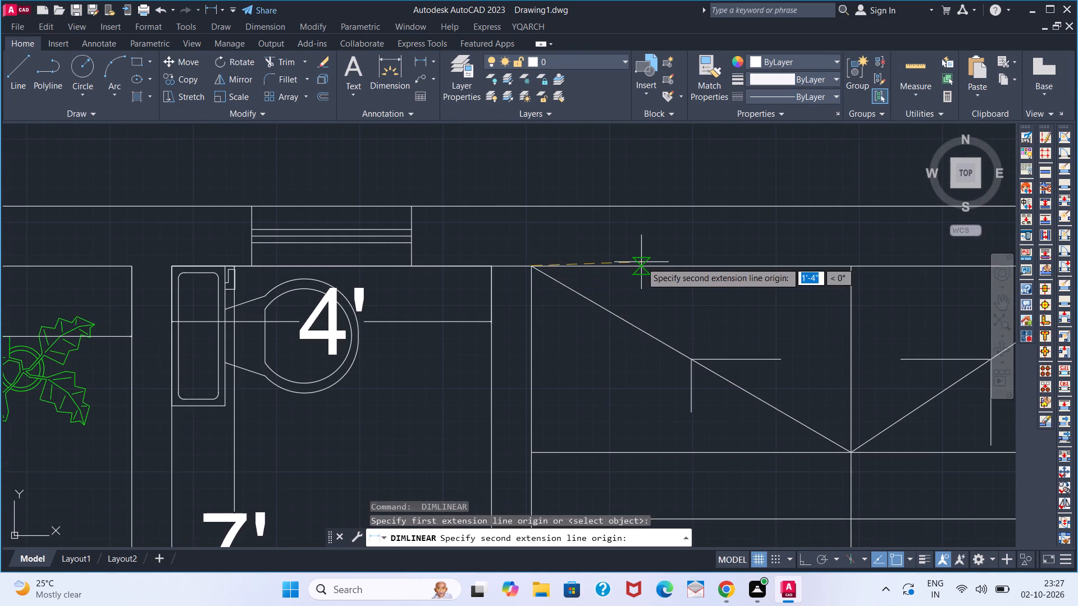
scroll(642, 262, down, 3)
click(759, 262)
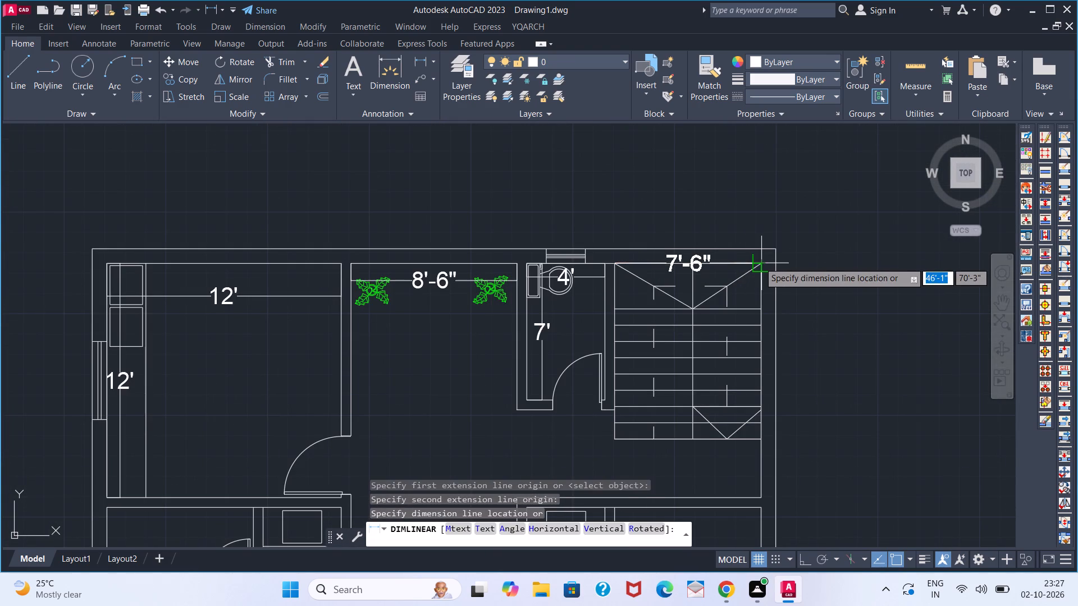
click(759, 262)
middle_click(635, 386)
middle_drag(633, 383, 638, 332)
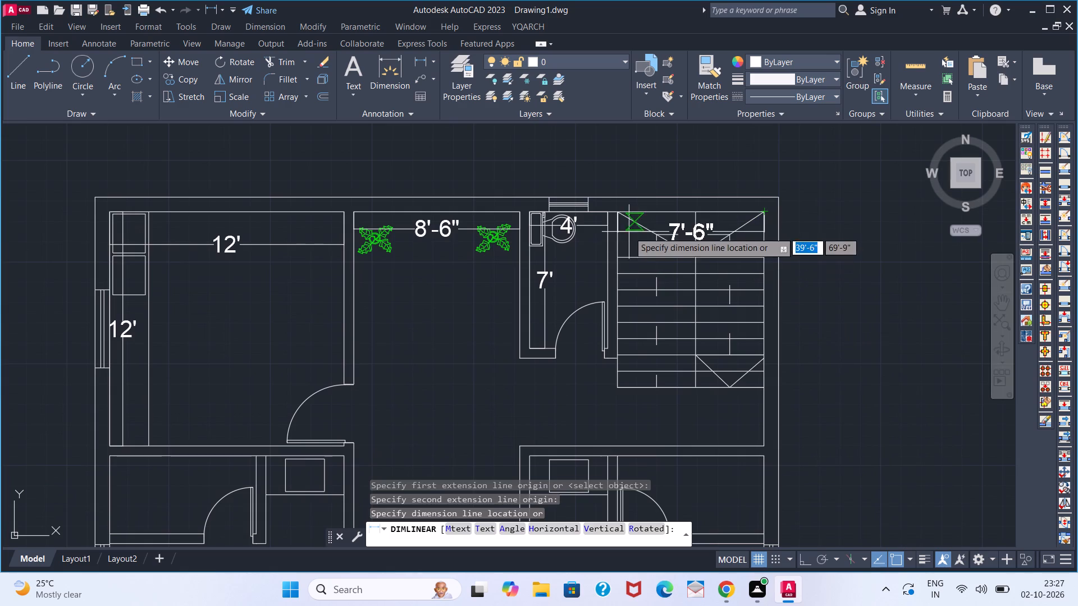
click(647, 217)
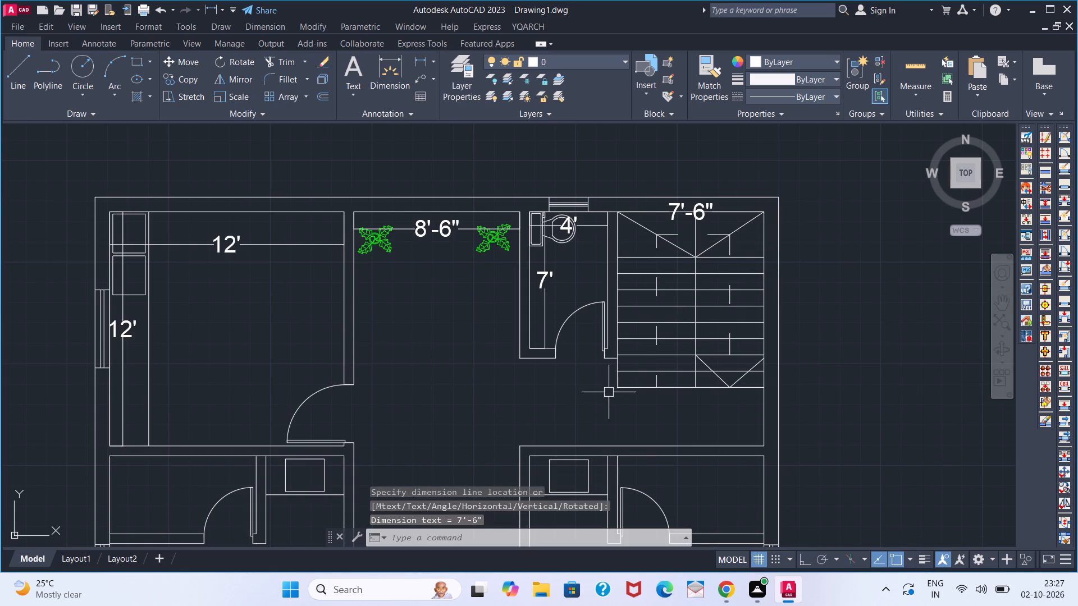
Add a vertical linear dimension for the inner depth of the left bedroom below the counter room, running across its bed.
middle_drag(510, 382, 545, 218)
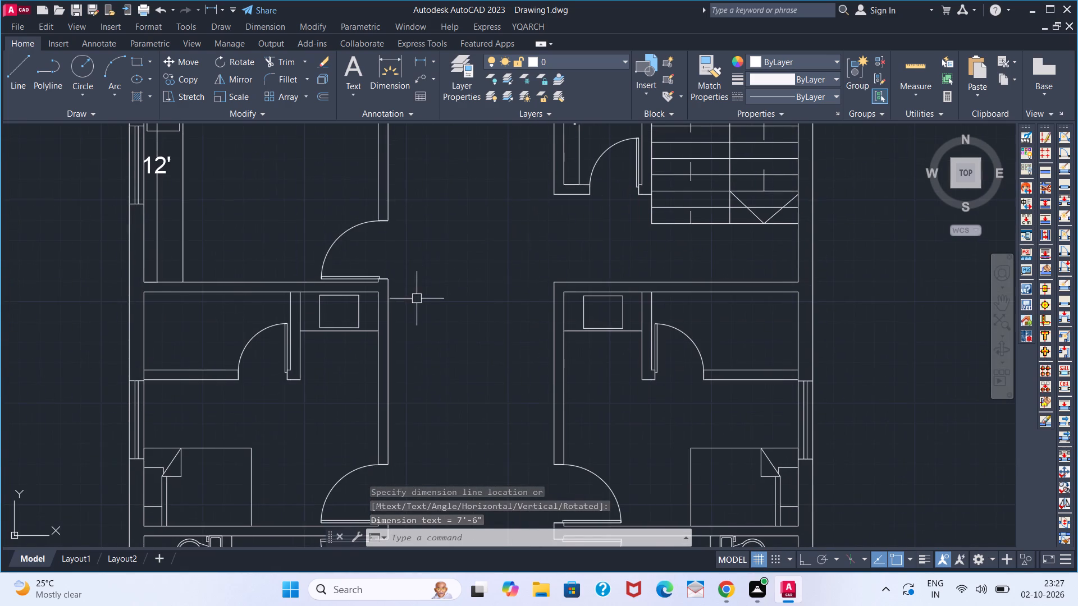
scroll(415, 301, down, 1)
middle_drag(428, 254, 430, 172)
key(space)
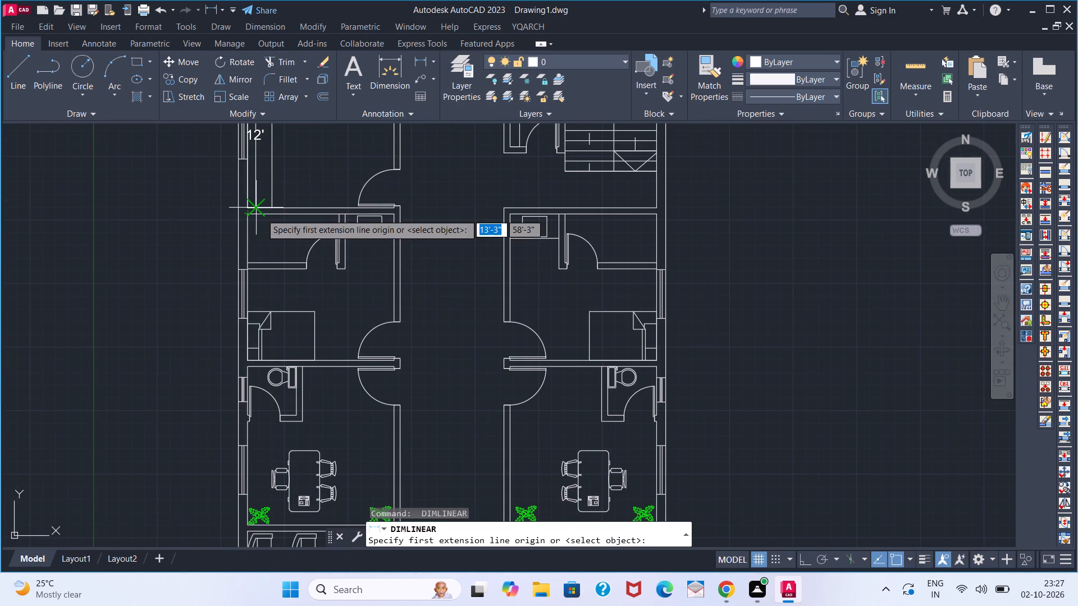
click(248, 215)
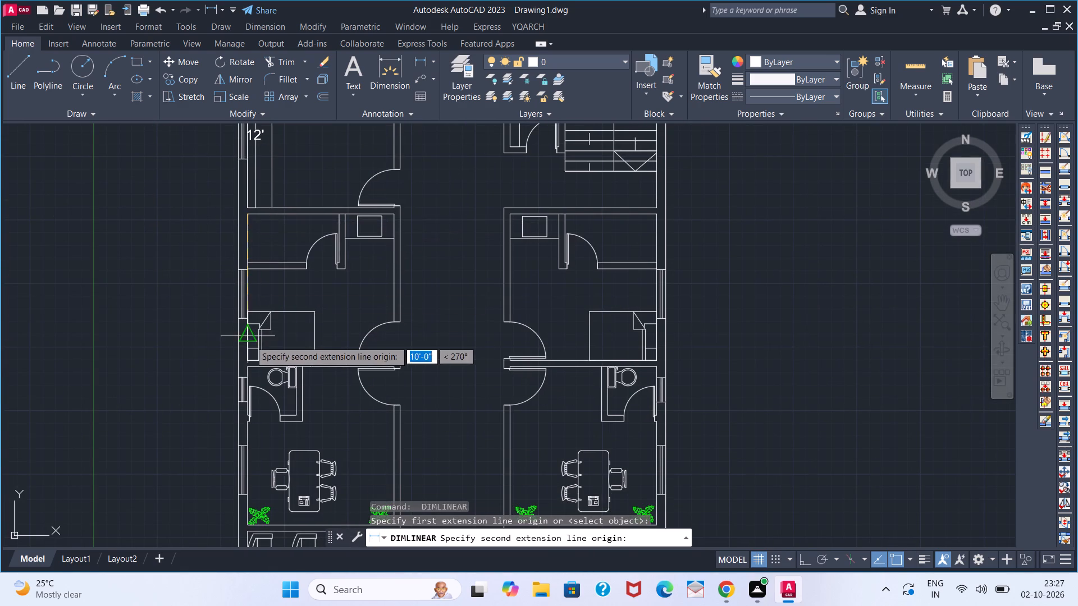
scroll(248, 362, up, 3)
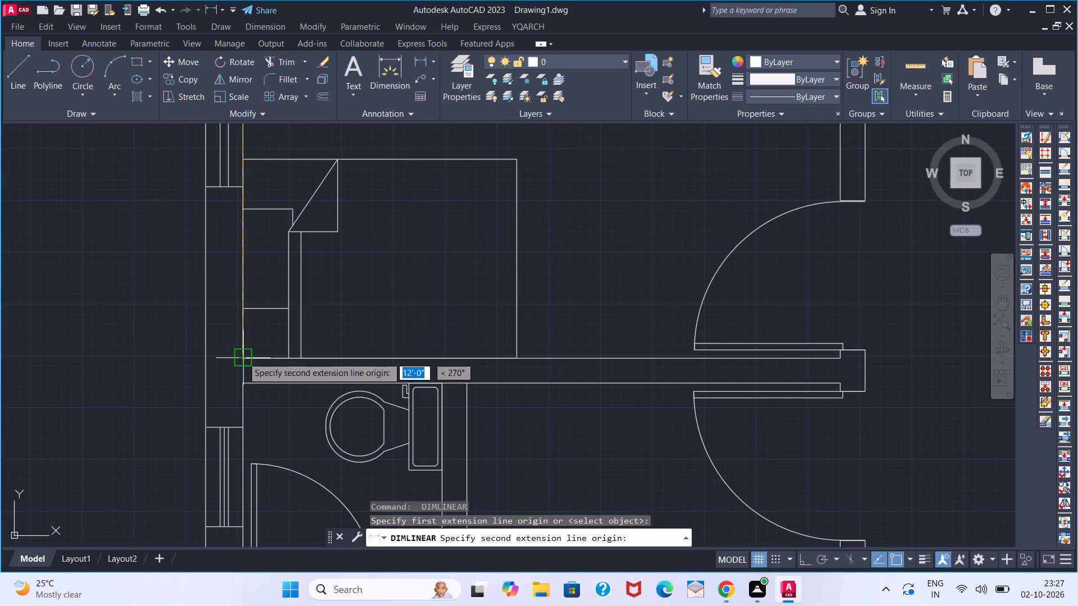
click(240, 364)
click(368, 354)
Add a horizontal linear dimension for the left bedroom's inner width, placed through the door swing near its top wall.
scroll(372, 329, down, 2)
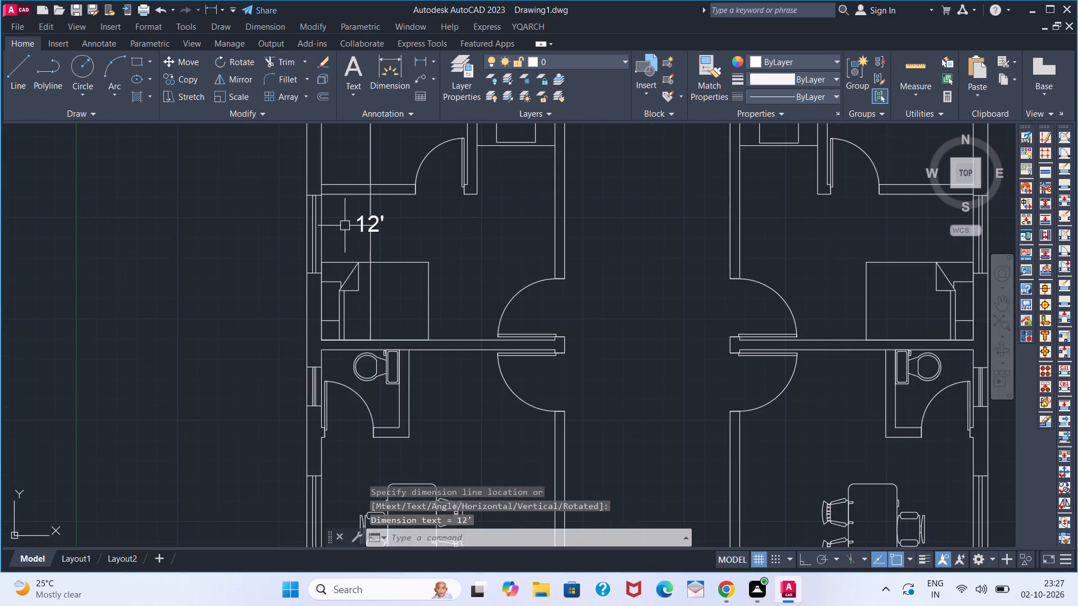
middle_drag(344, 224, 344, 312)
key(space)
click(322, 194)
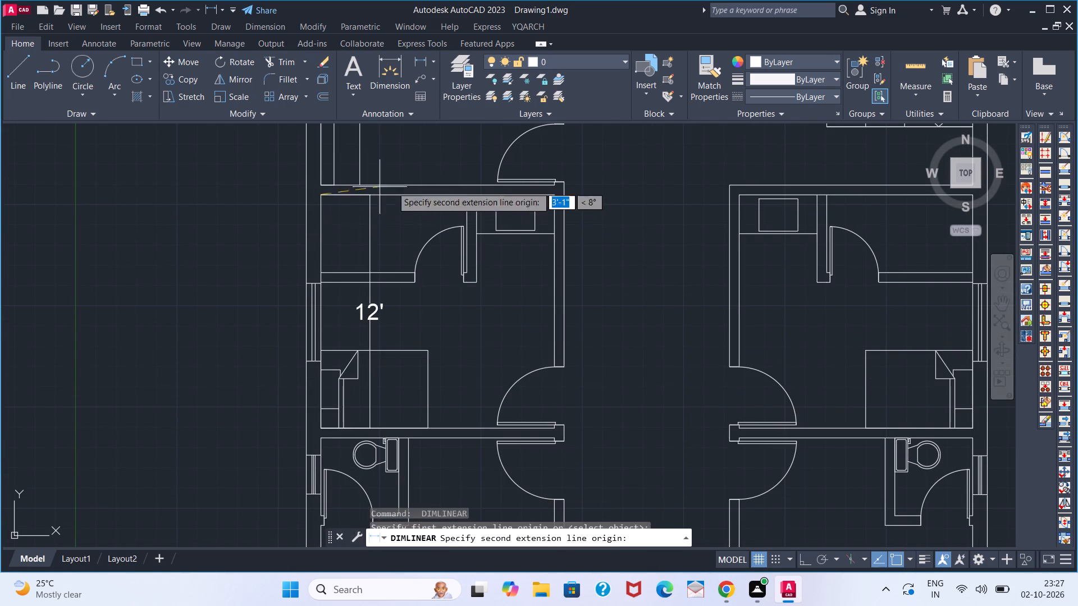
click(551, 201)
click(530, 246)
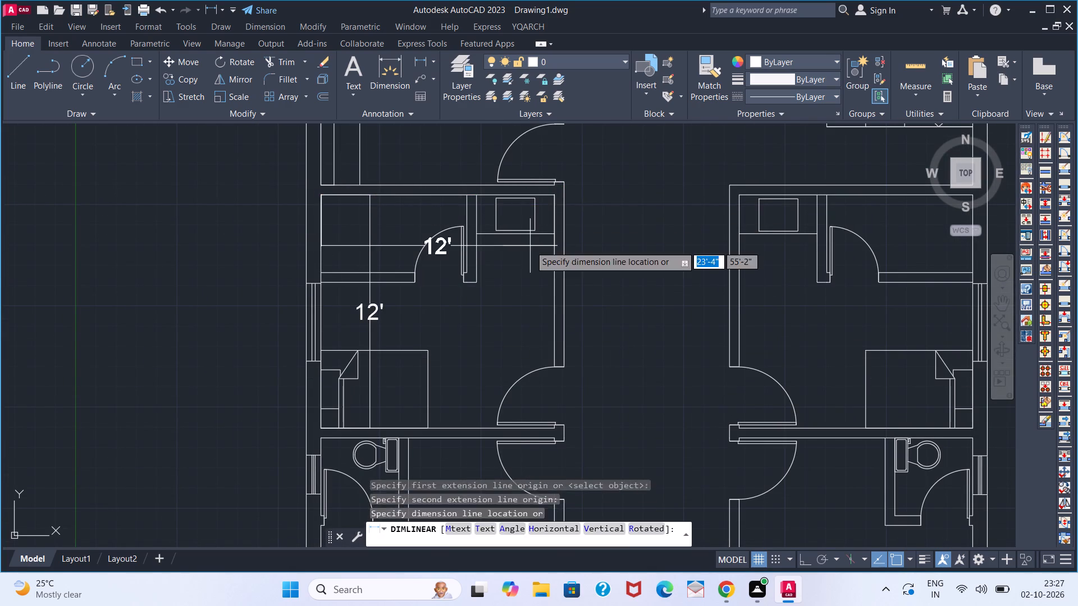
Add a horizontal linear dimension for the inner width of the right bedroom below the staircase, just inside its top wall.
middle_drag(605, 288, 423, 307)
key(space)
click(554, 212)
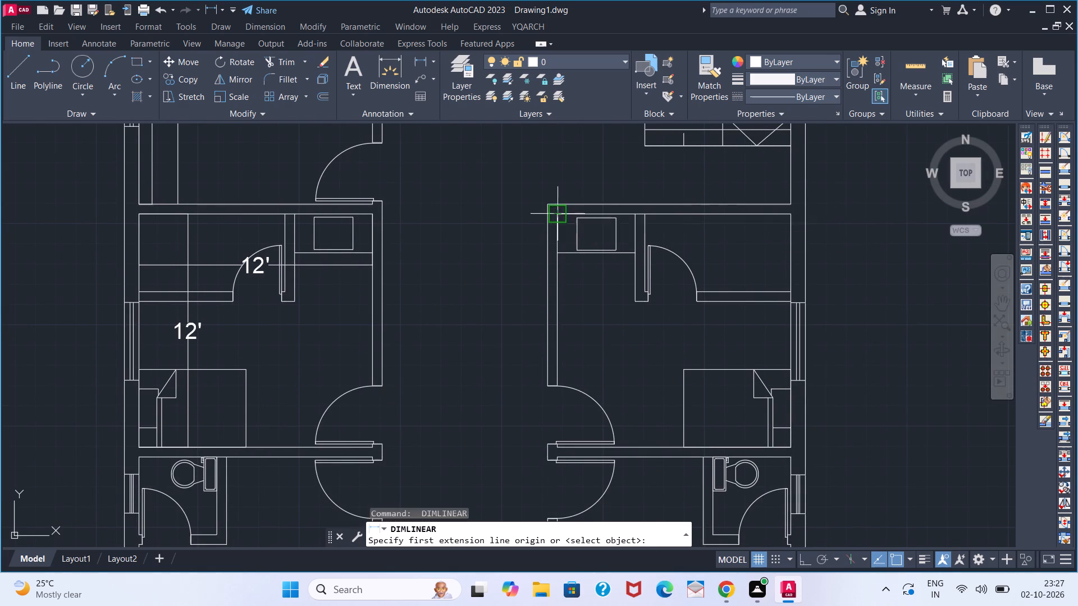
click(785, 215)
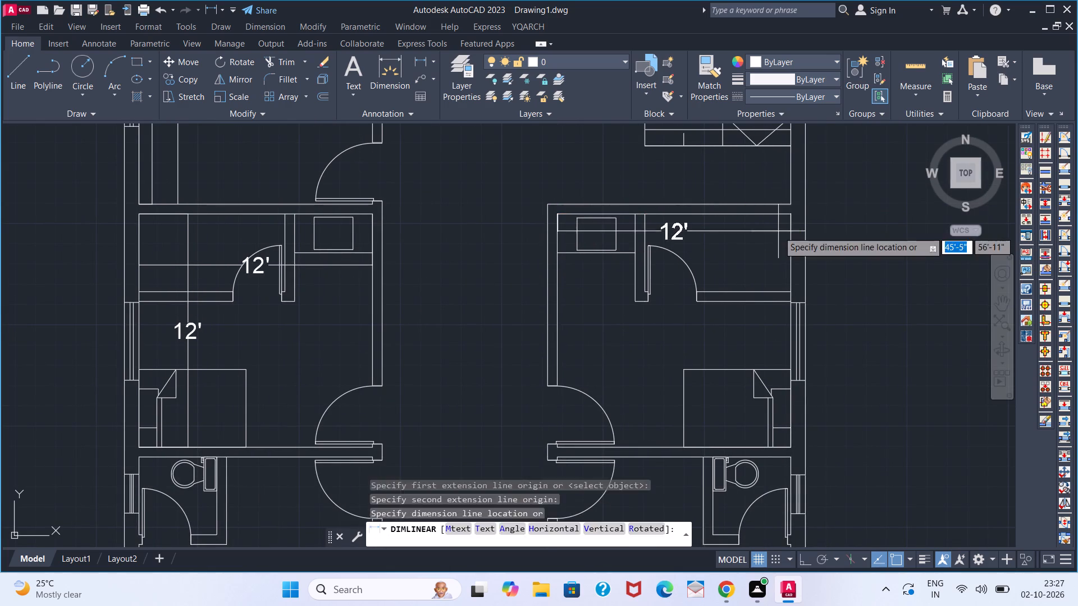
click(778, 231)
Add a vertical linear dimension for the right bedroom's inner depth, placed between its passage-side wall and the bed.
key(space)
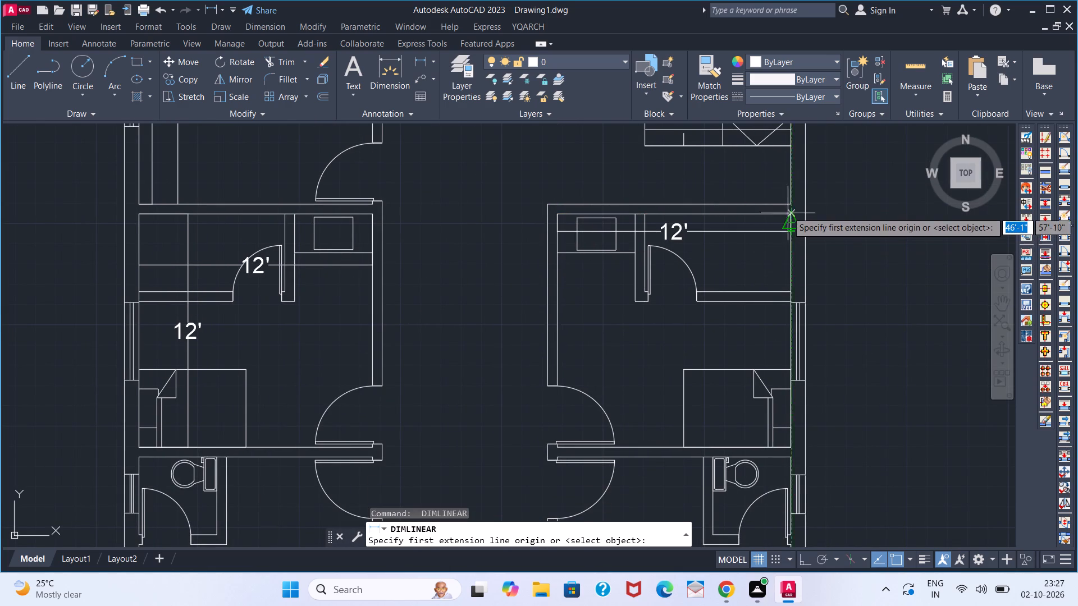
click(787, 212)
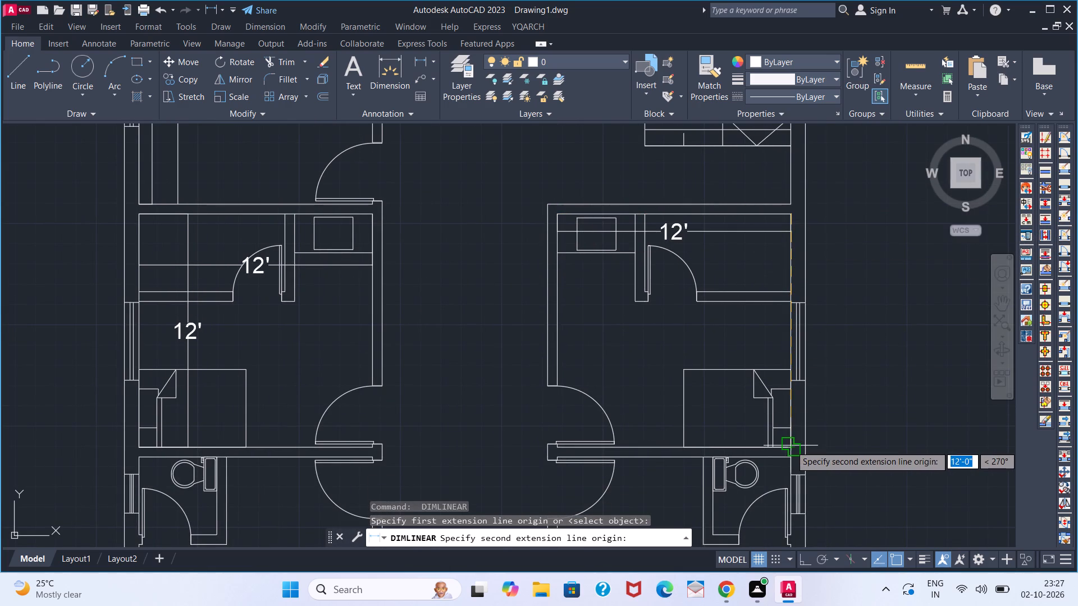
click(791, 446)
click(645, 438)
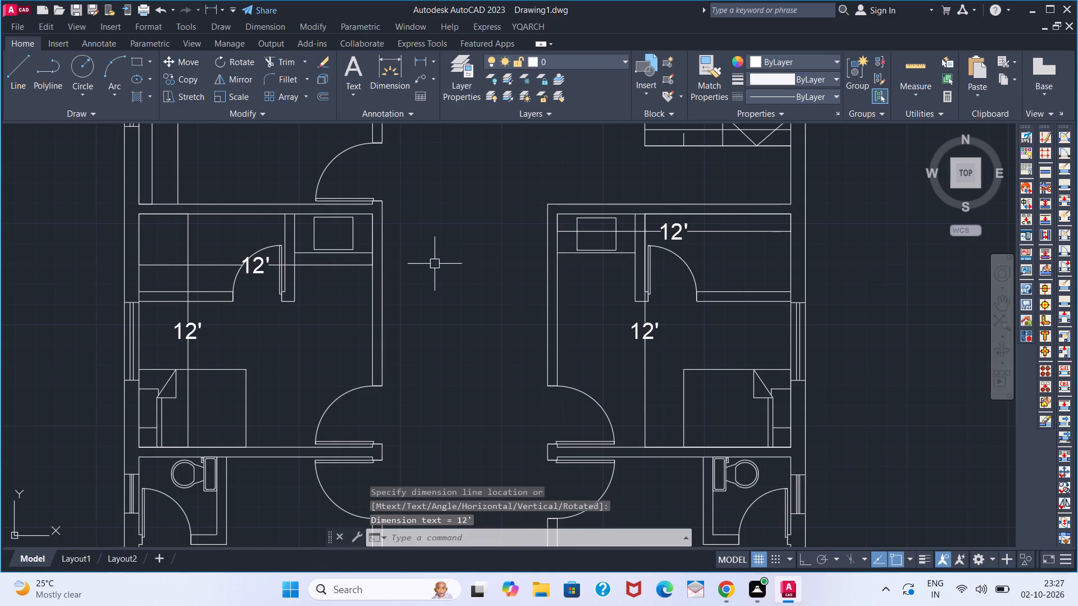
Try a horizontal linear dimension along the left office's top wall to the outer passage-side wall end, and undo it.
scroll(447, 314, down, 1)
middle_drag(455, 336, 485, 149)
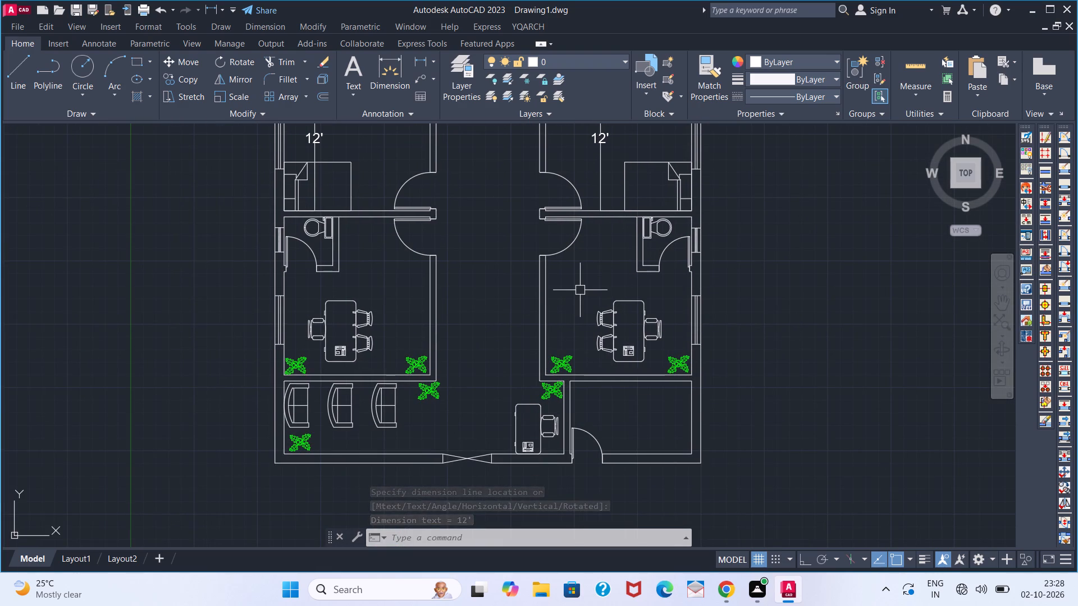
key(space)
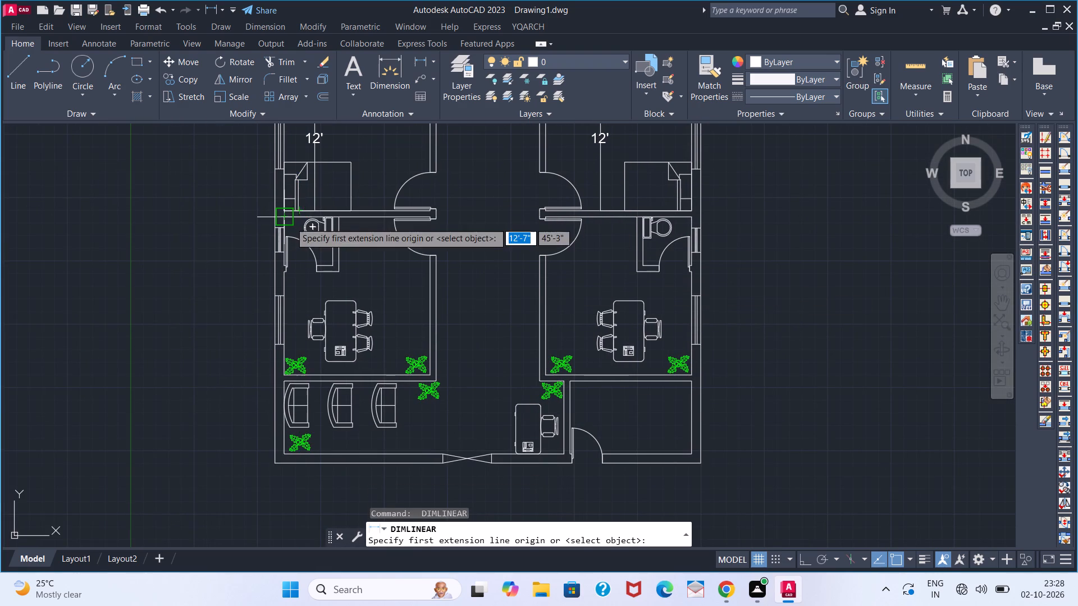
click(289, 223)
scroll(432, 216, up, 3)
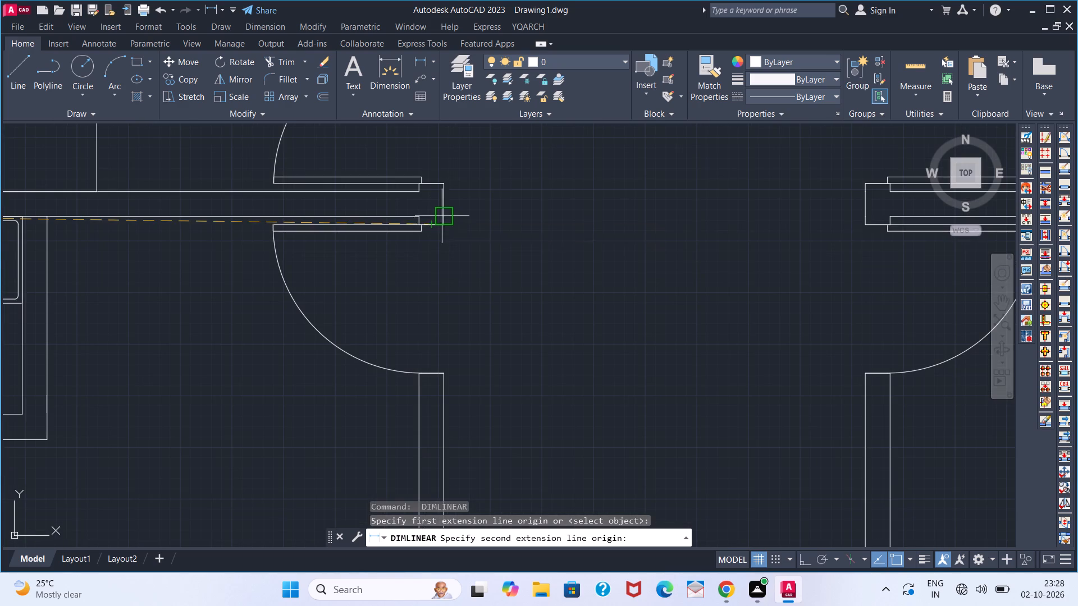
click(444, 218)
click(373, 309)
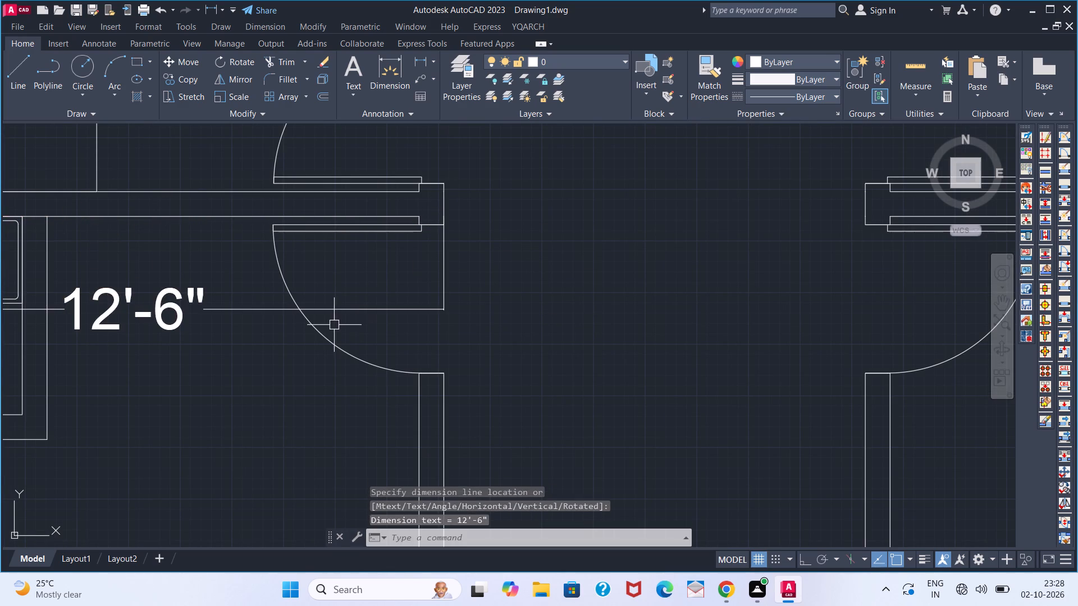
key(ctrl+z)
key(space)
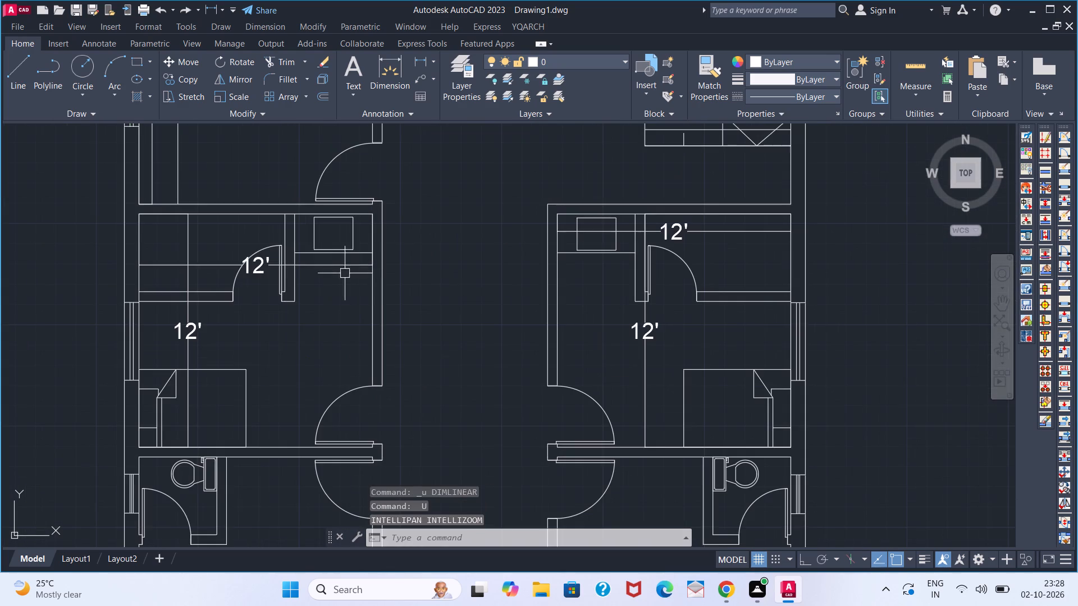
Add a vertical linear dimension for the left office's inner depth, placed just inside its window-side wall.
scroll(237, 268, down, 2)
middle_drag(238, 343, 315, 248)
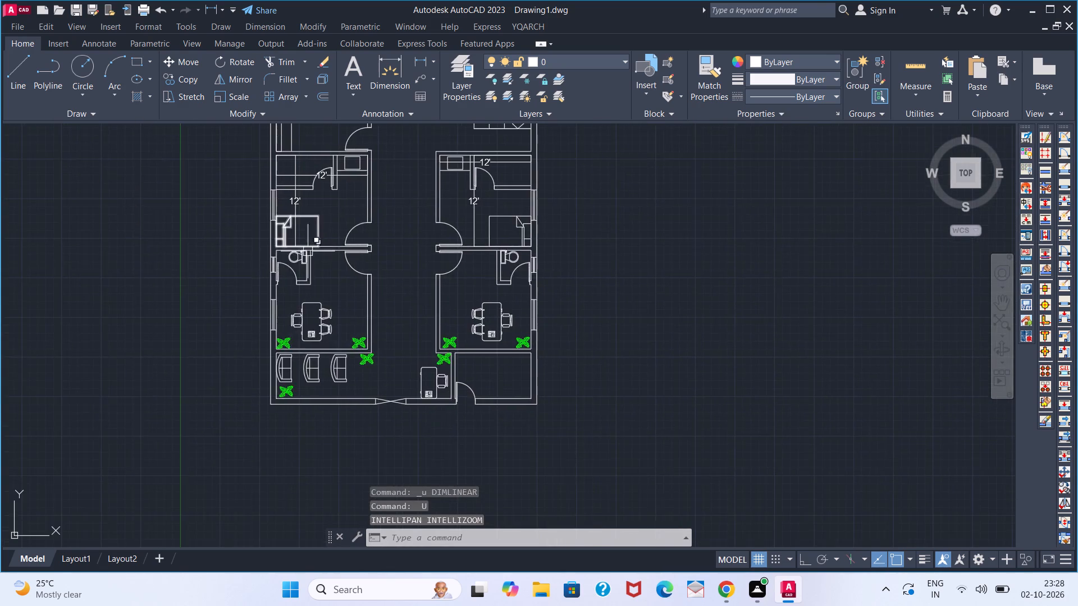
scroll(257, 279, up, 3)
click(431, 59)
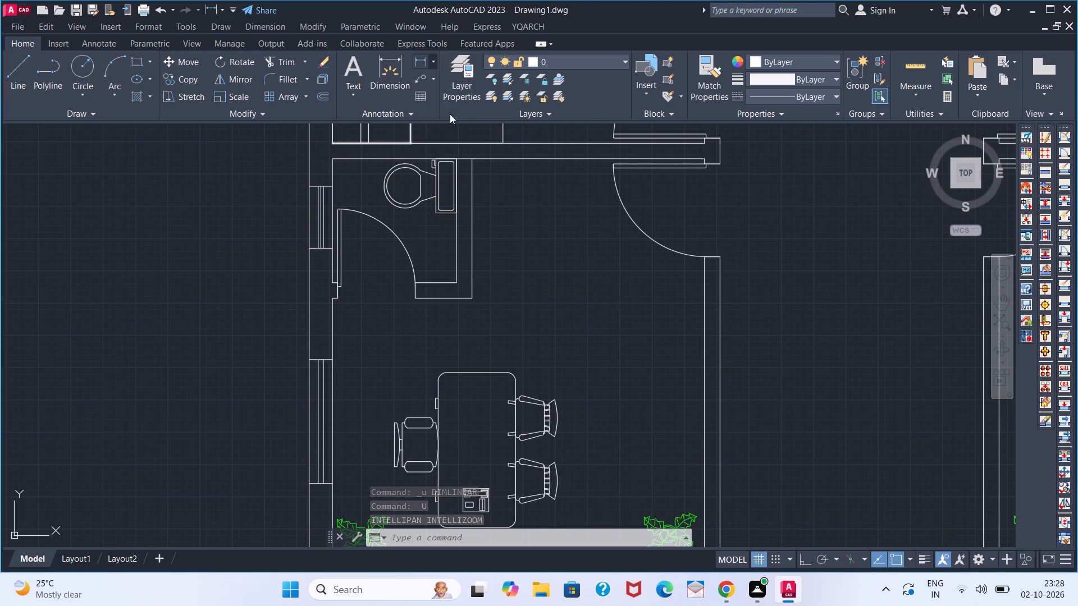
click(435, 95)
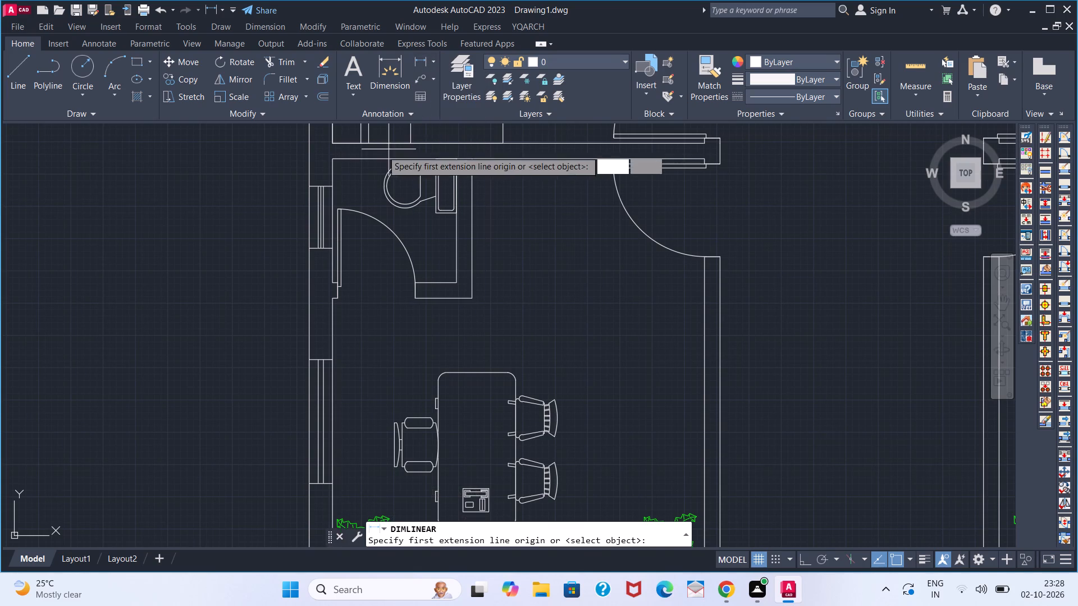
click(339, 164)
middle_drag(350, 406, 377, 241)
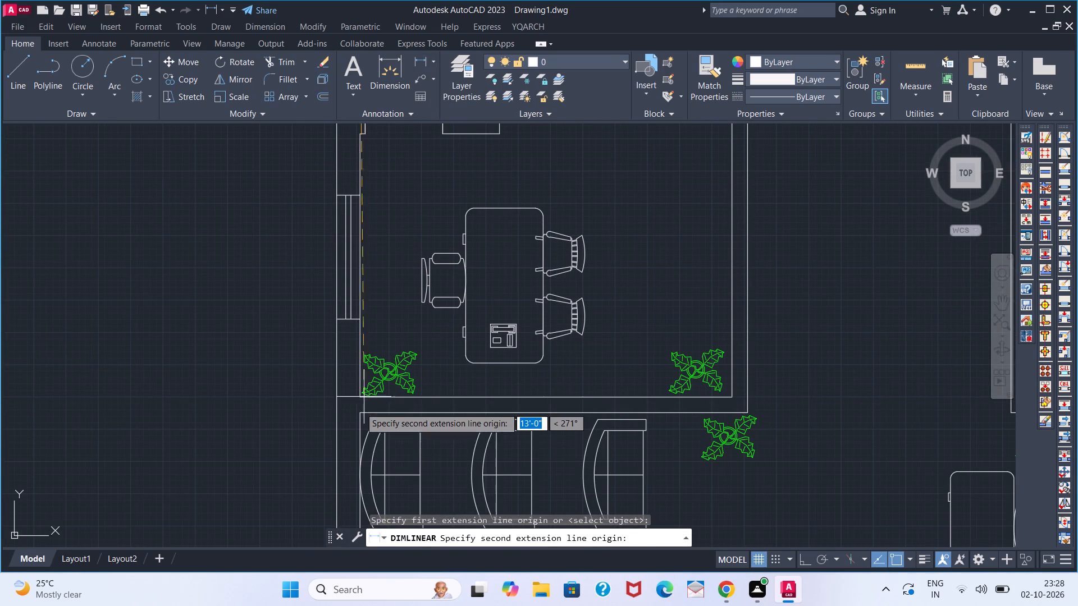
click(355, 396)
click(392, 383)
Add a horizontal linear dimension for the left office's inner width along its bottom wall, placed above the two plants.
scroll(442, 305, down, 1)
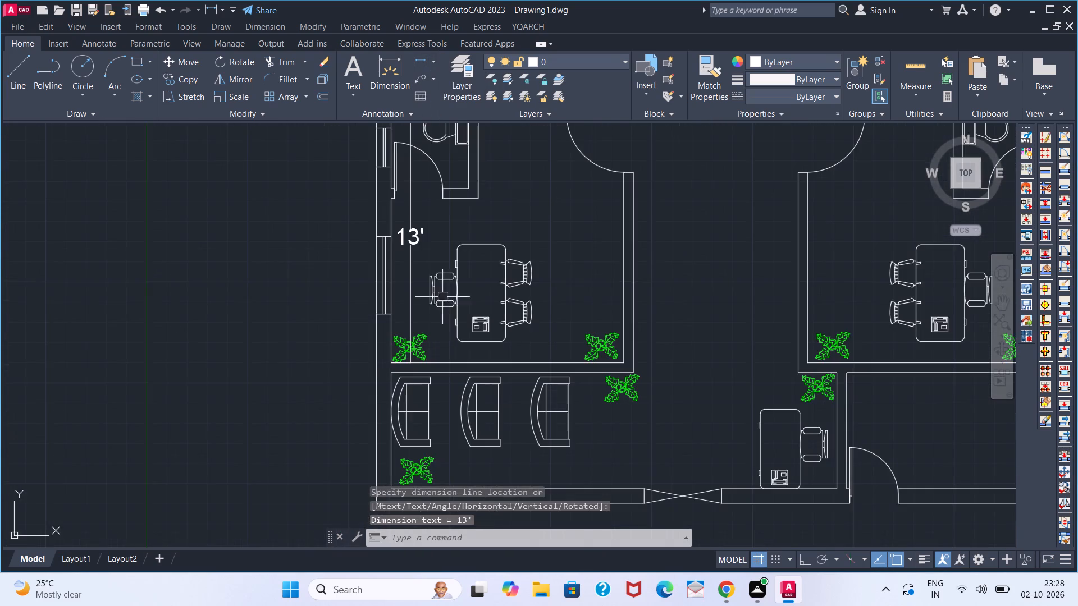
middle_drag(442, 280, 405, 373)
middle_click(405, 373)
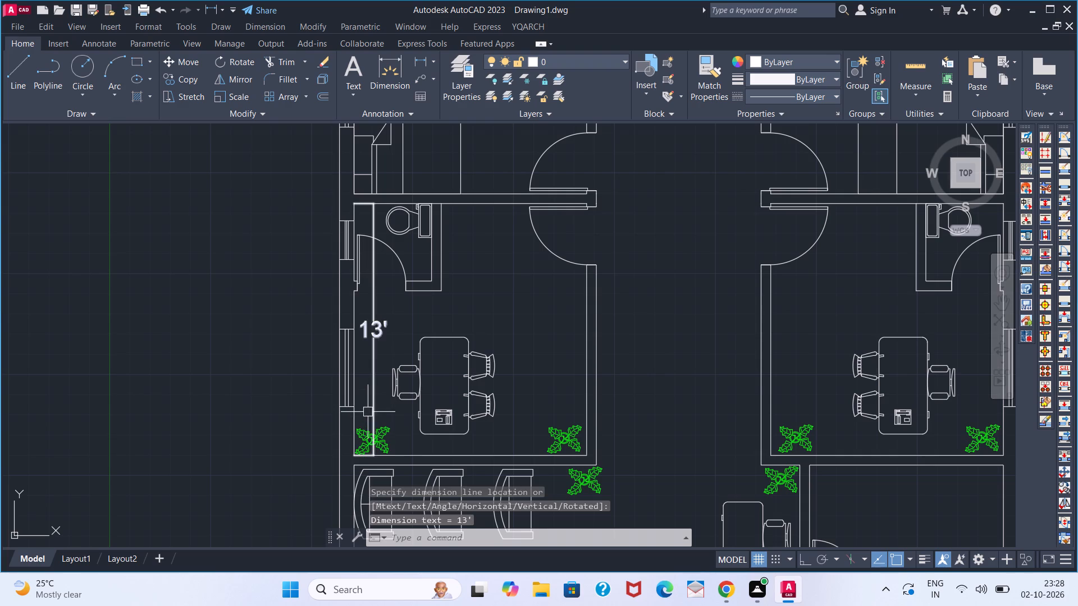
key(space)
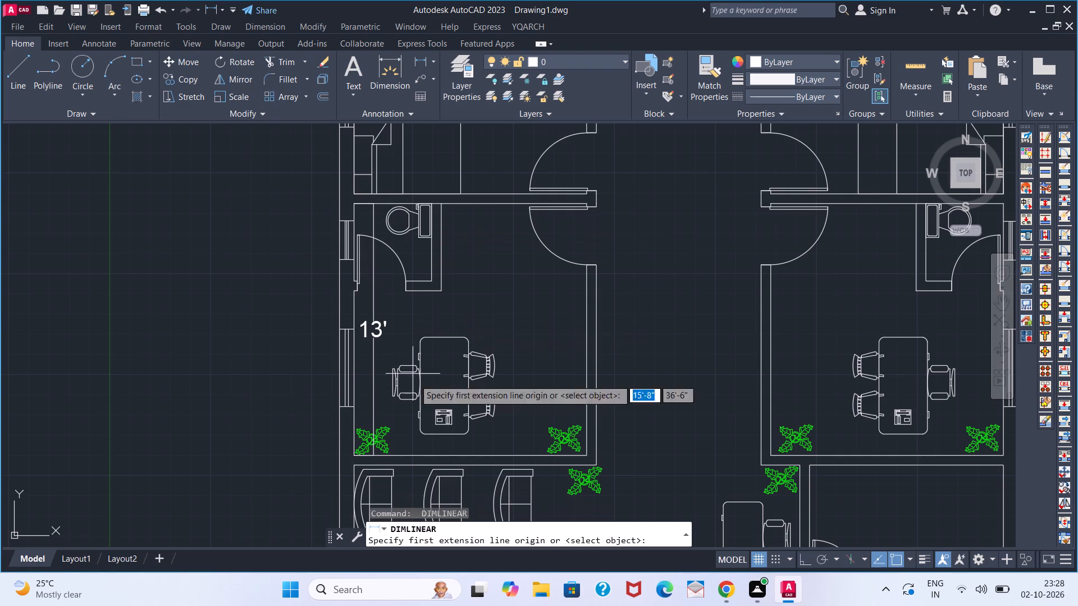
click(350, 455)
click(584, 458)
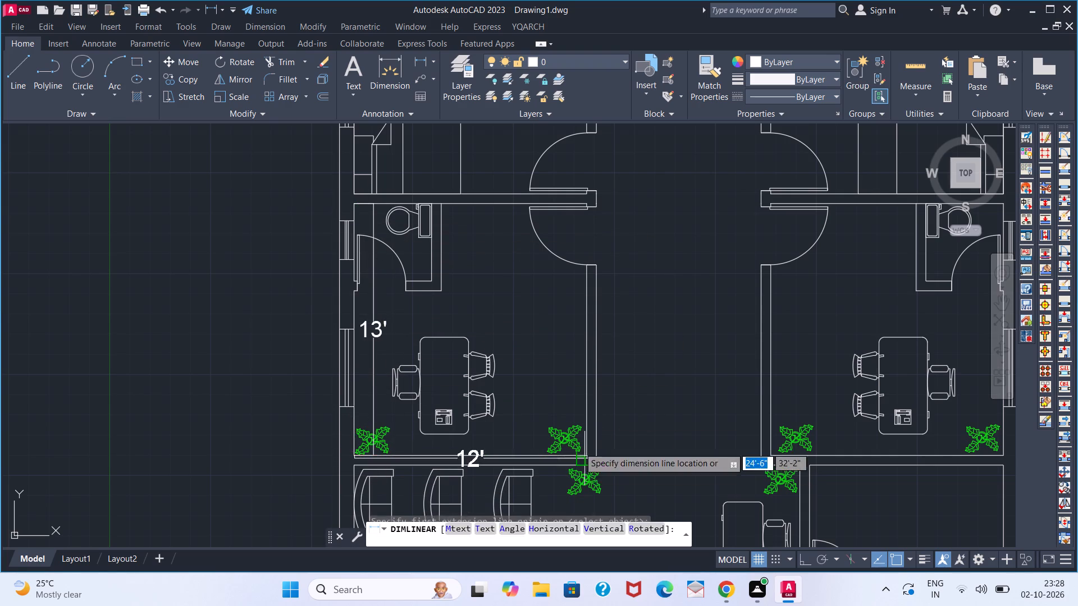
click(571, 409)
Add a horizontal linear dimension for the right office's inner width, placed just inside its bottom wall through the plants.
middle_drag(935, 351, 632, 345)
key(space)
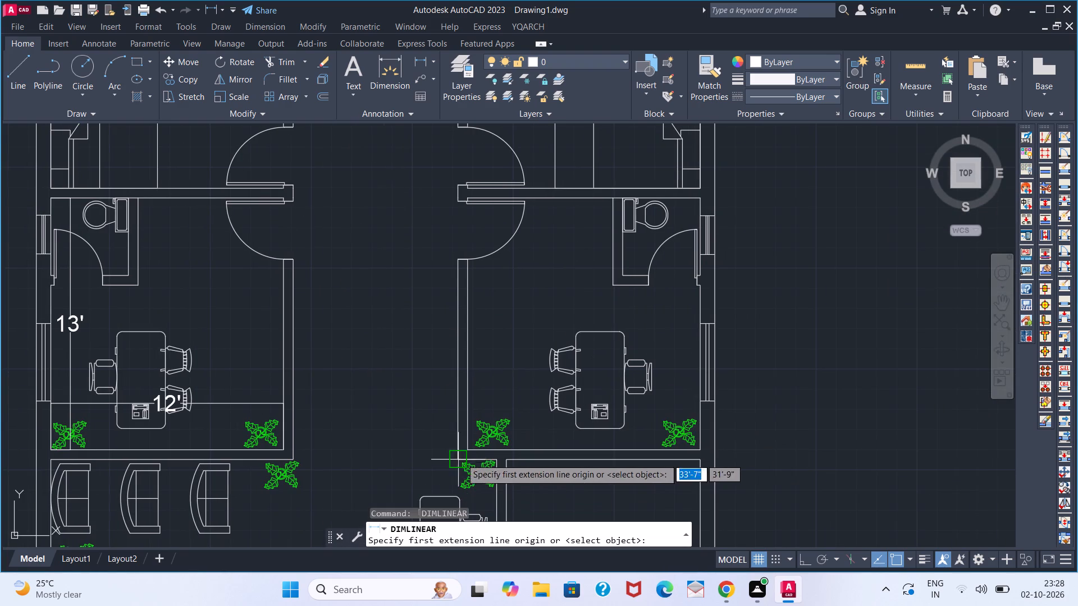
click(462, 449)
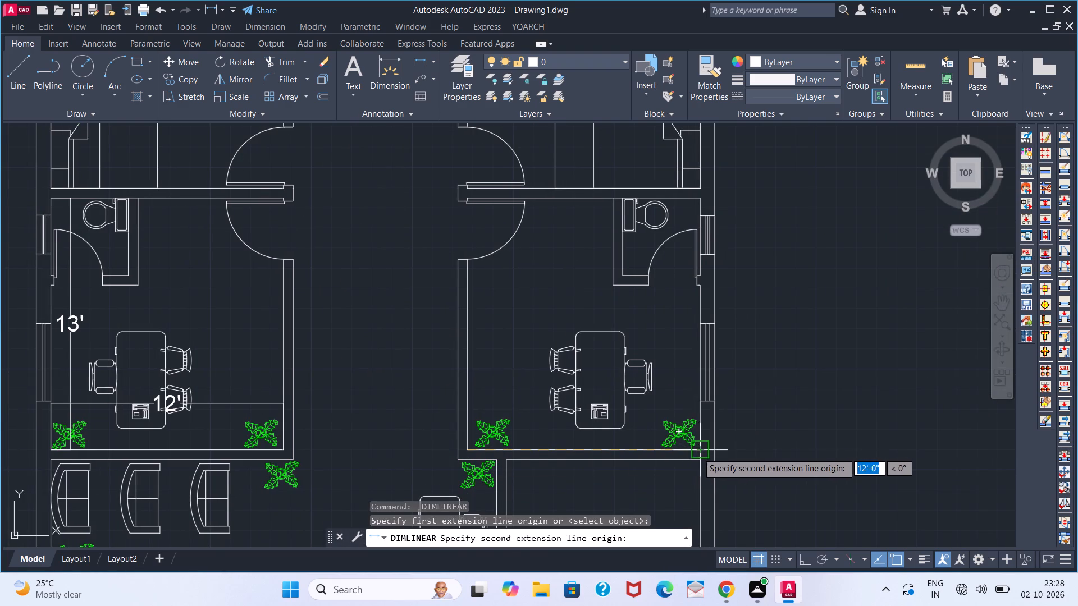
click(697, 452)
click(693, 434)
Add a vertical linear dimension for the right office's inner depth, placed a little inside its window-side wall.
key(space)
click(700, 201)
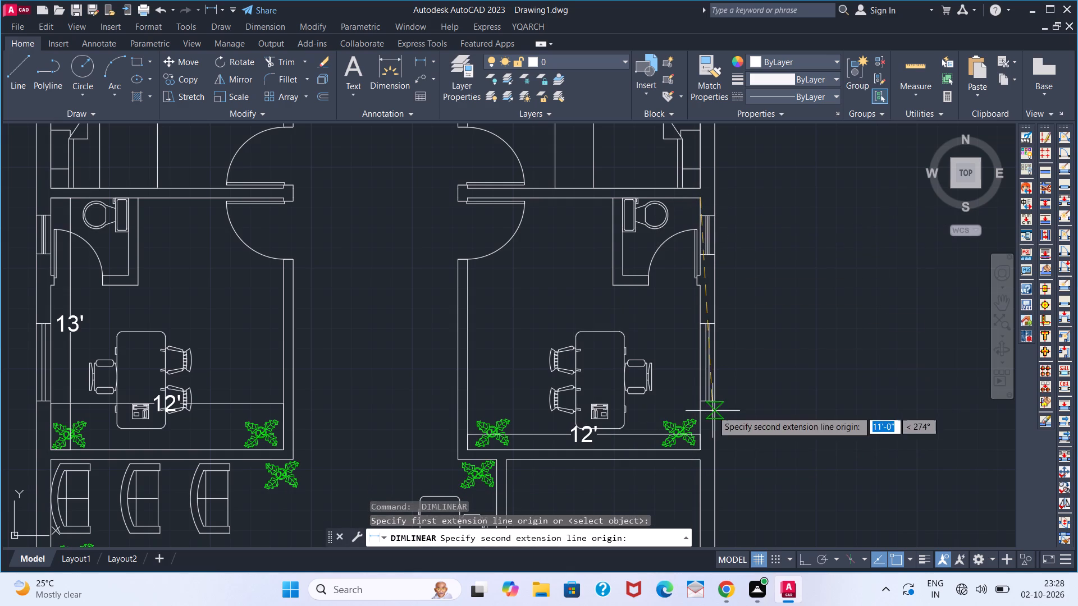
click(701, 451)
click(661, 451)
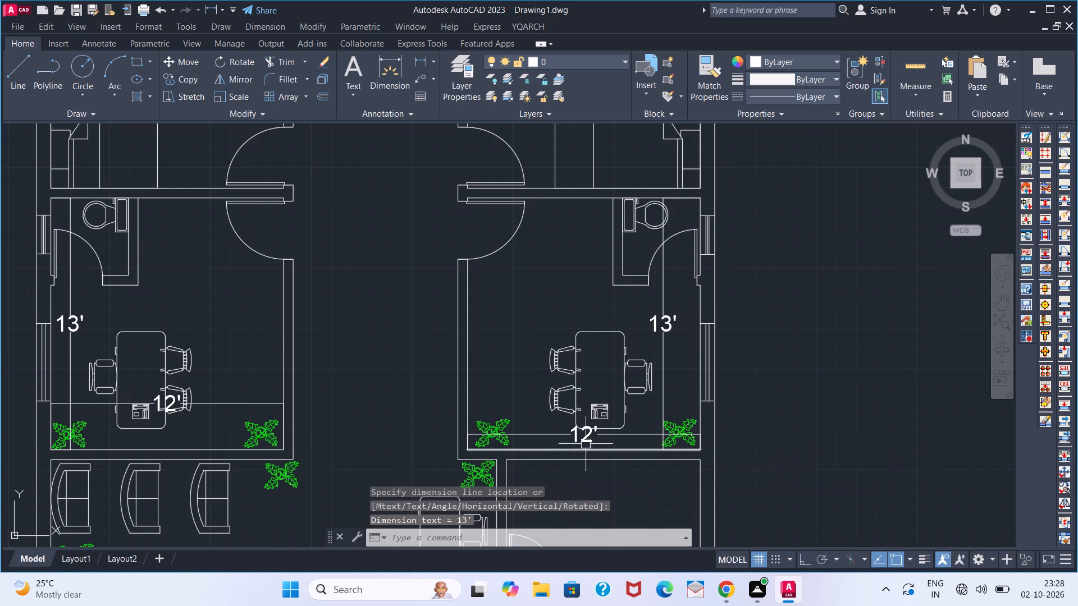
Add a vertical linear dimension for the inner depth of the small front room with the door, placed just inside its outer side wall.
scroll(557, 437, down, 1)
middle_drag(568, 441, 604, 351)
key(space)
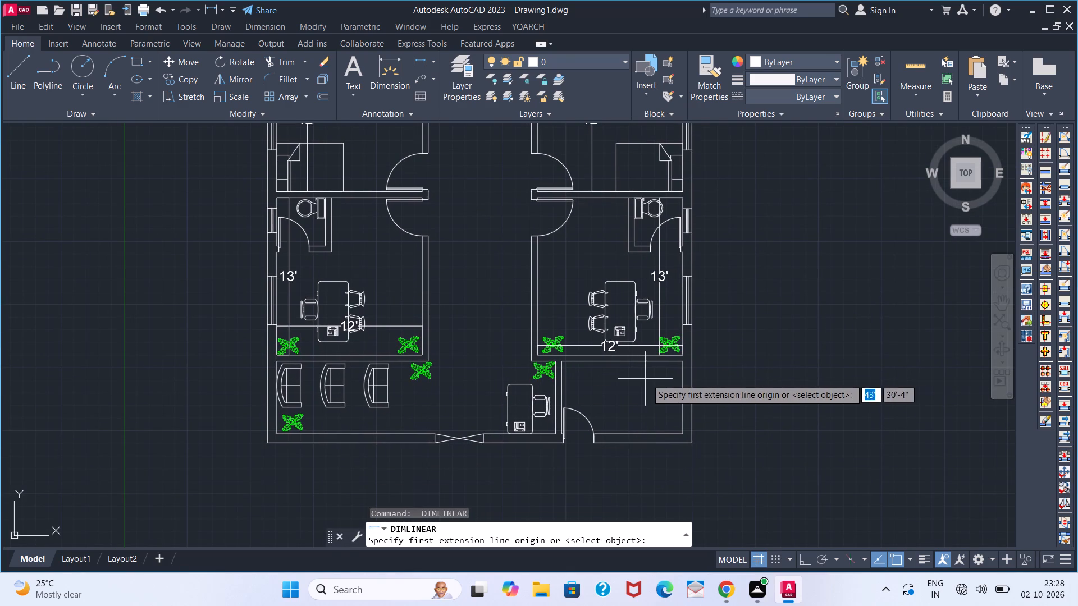
click(679, 366)
click(676, 435)
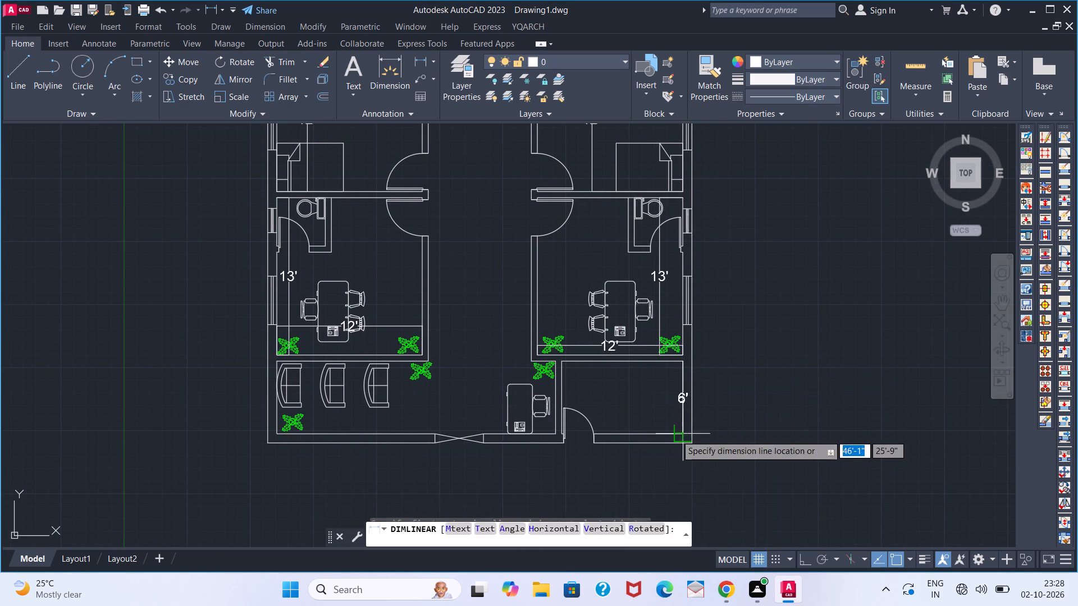
click(666, 431)
Add a horizontal linear dimension for the same small front room's inner width, placed just below its upper wall.
key(space)
click(568, 362)
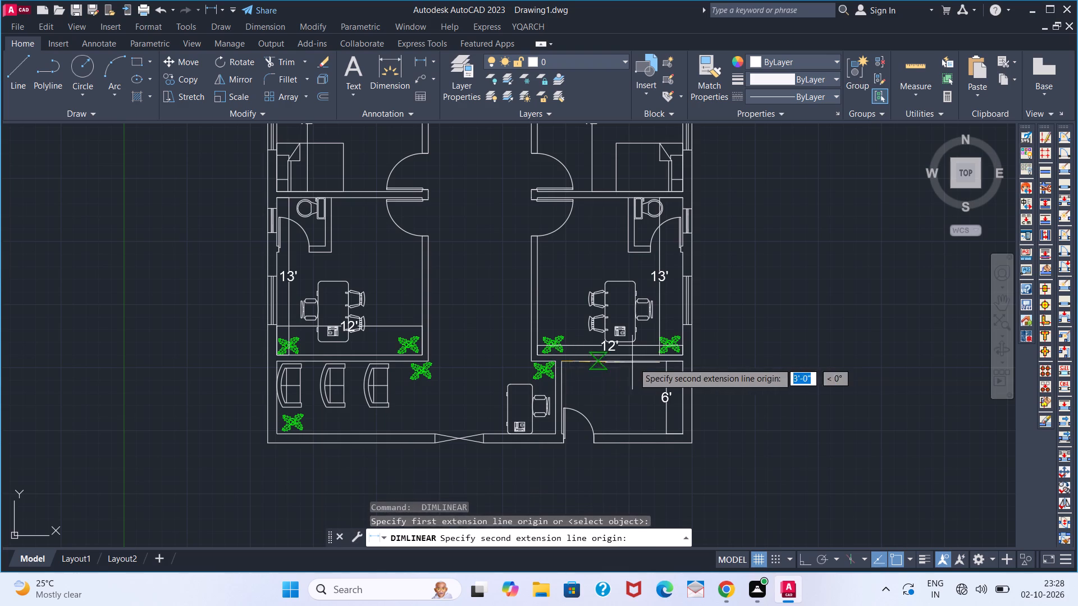
click(684, 365)
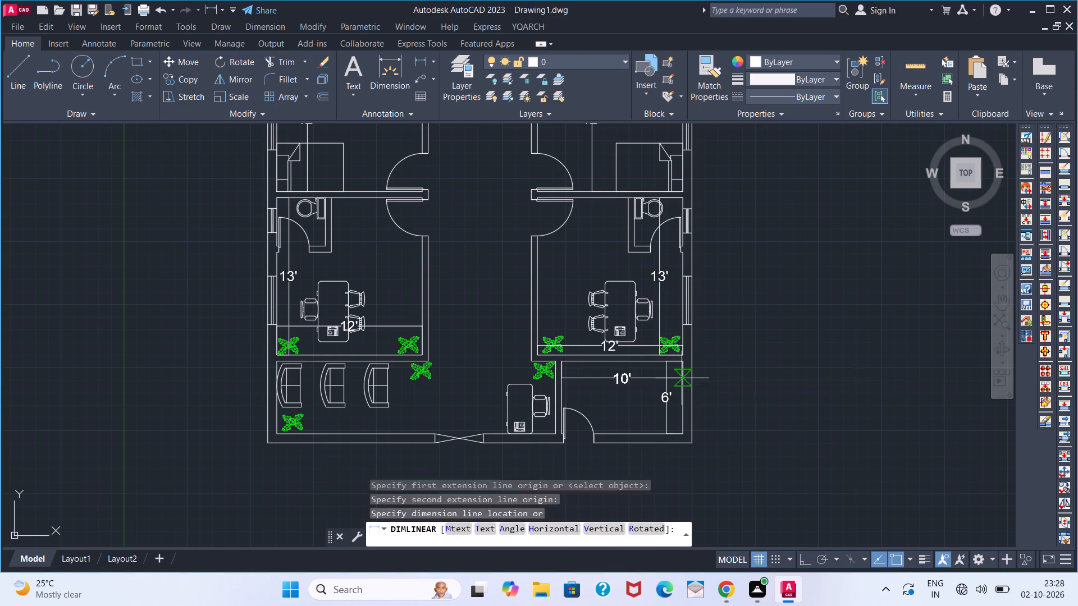
click(682, 378)
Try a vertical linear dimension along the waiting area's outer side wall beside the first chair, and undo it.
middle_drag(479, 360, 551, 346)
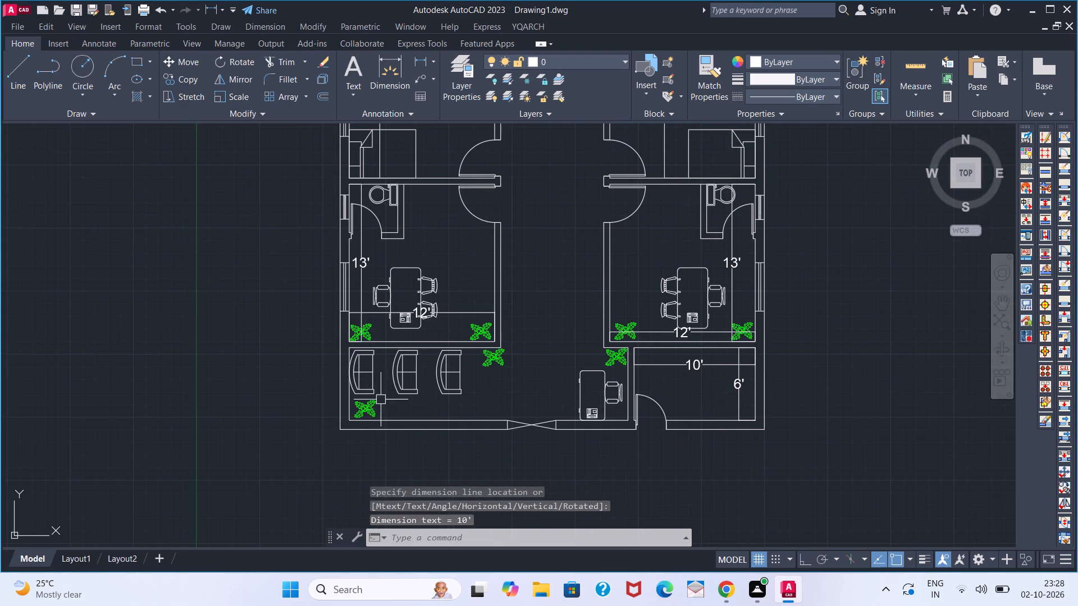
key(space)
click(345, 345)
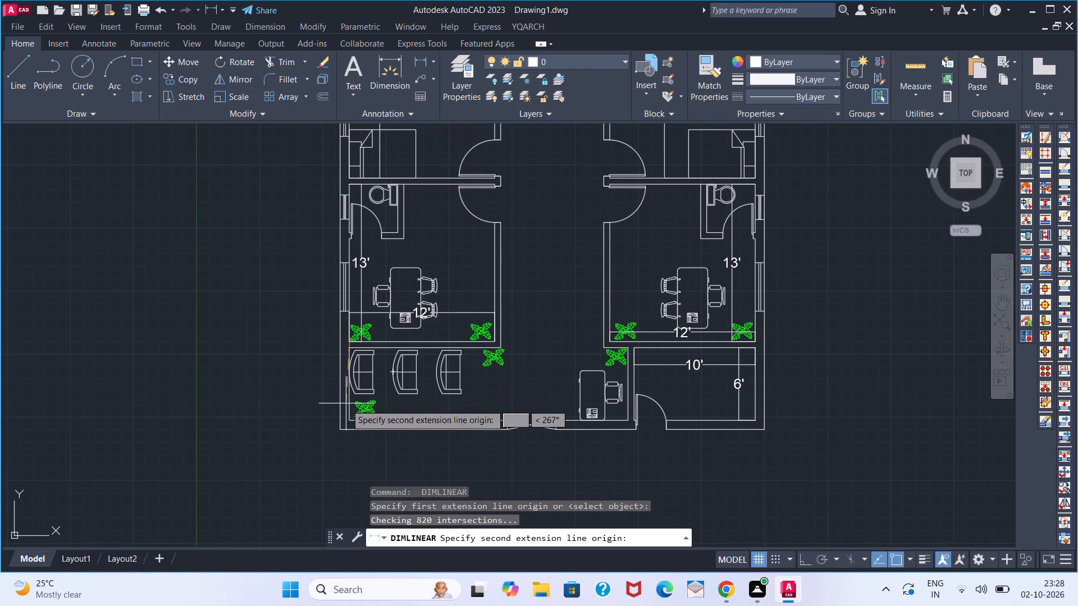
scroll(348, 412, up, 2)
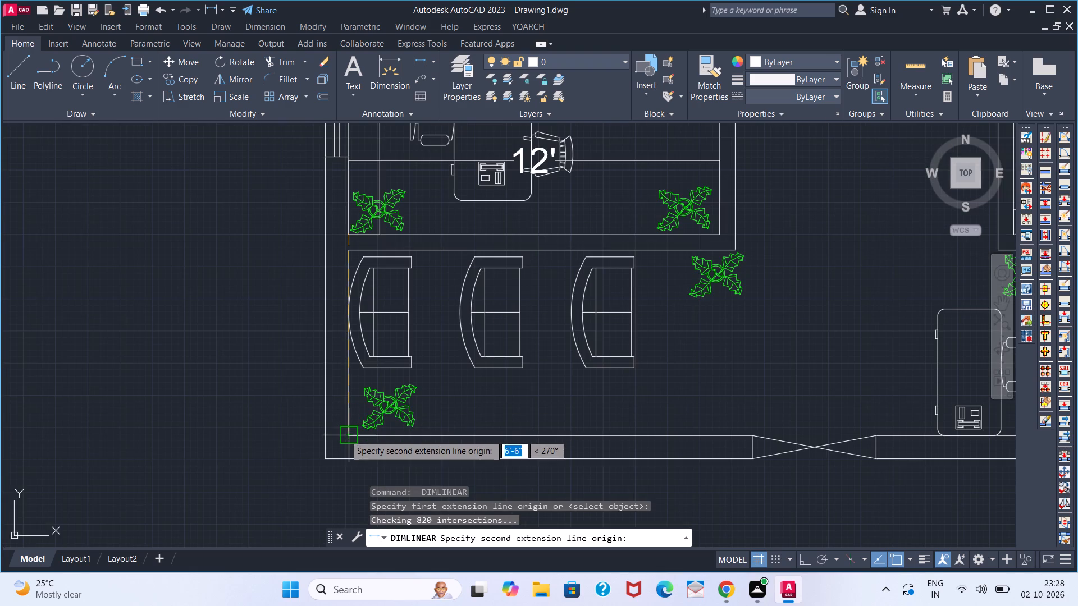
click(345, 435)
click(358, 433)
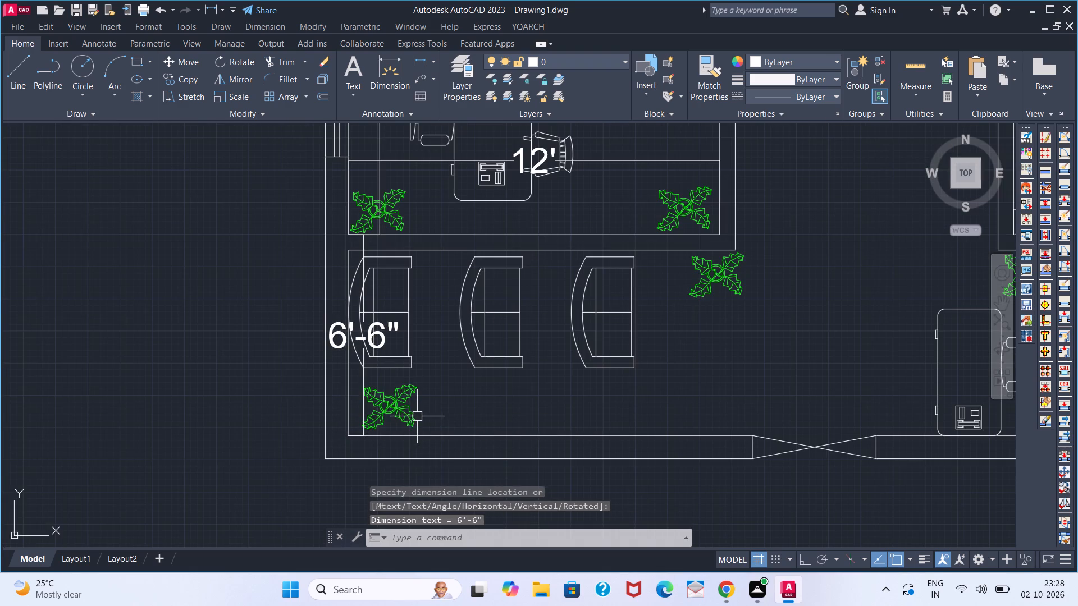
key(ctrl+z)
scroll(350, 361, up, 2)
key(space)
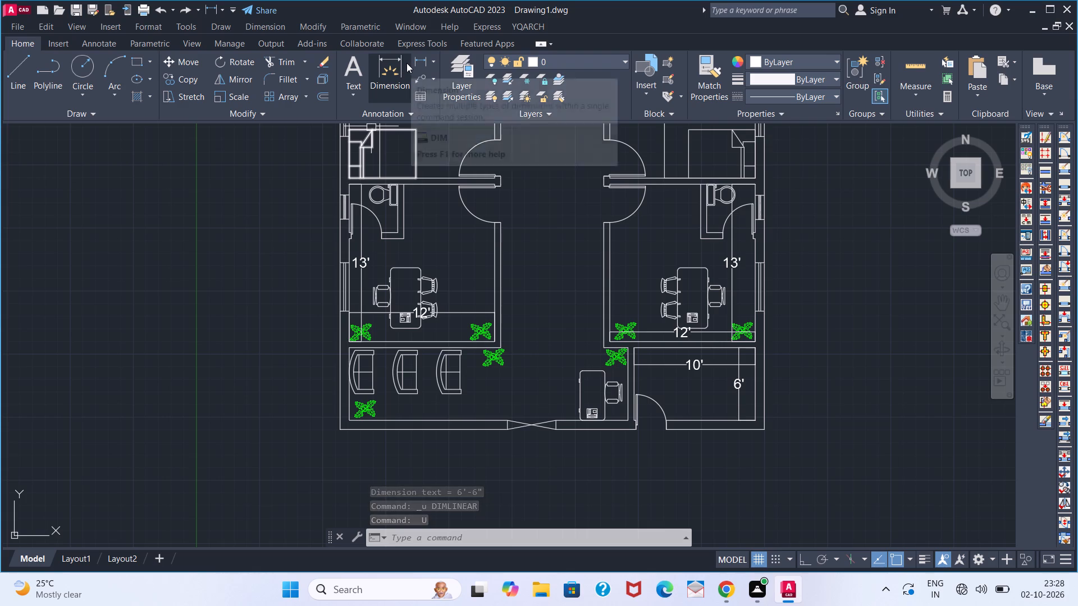
Add a vertical linear dimension for the waiting area's inner depth, placed between the first and second chairs.
click(424, 61)
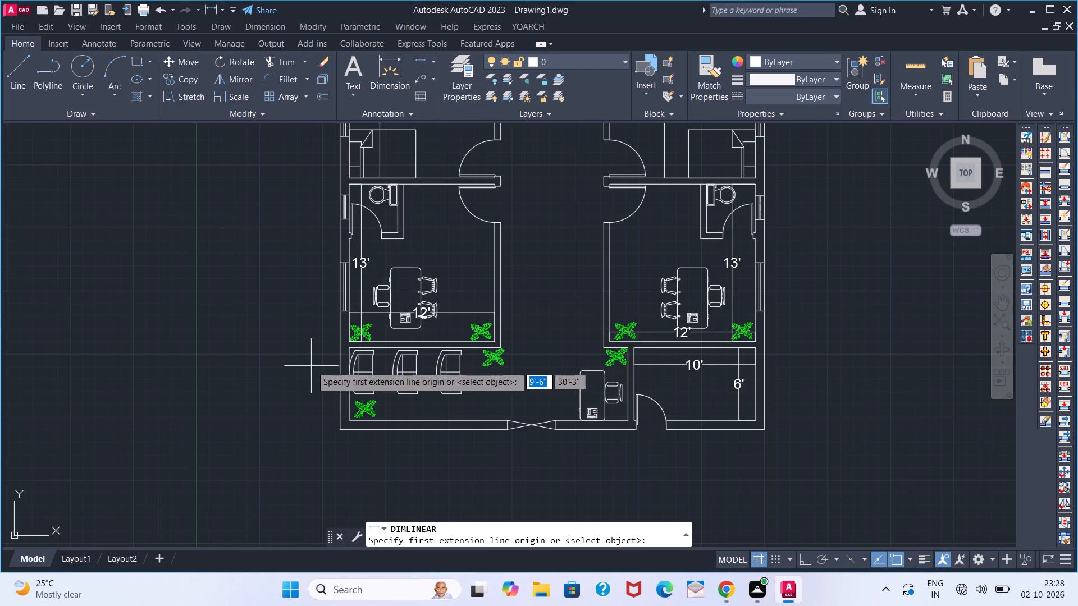
scroll(339, 362, up, 2)
click(363, 326)
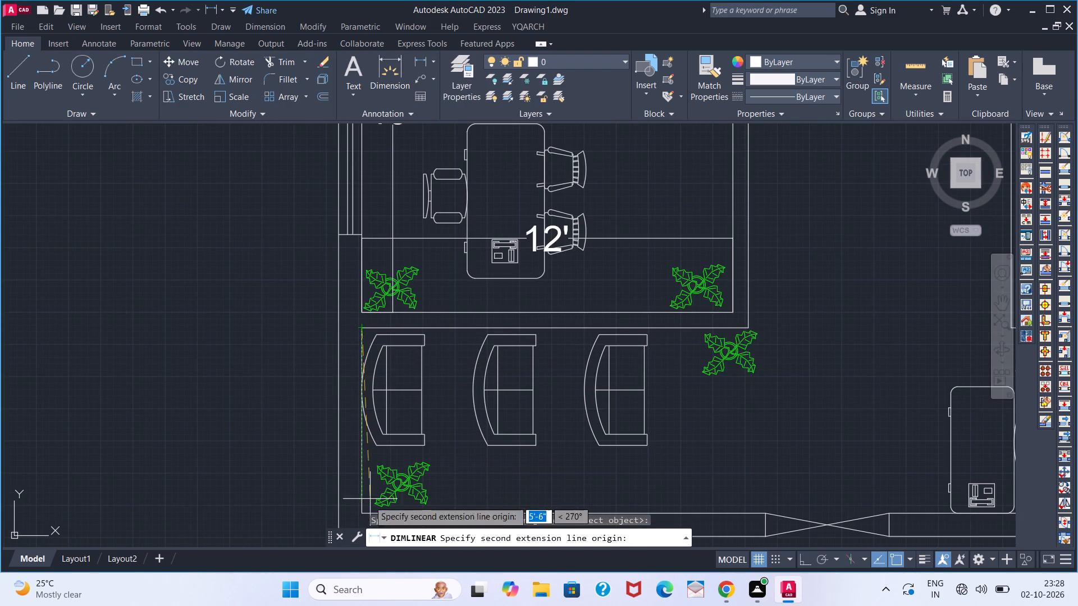
click(359, 507)
click(378, 502)
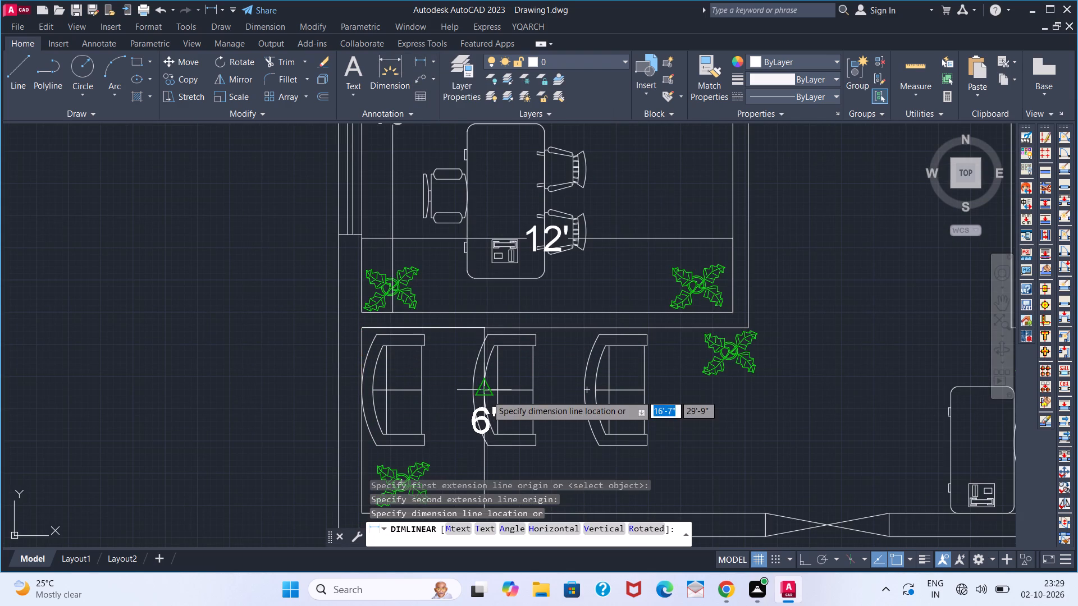
click(456, 400)
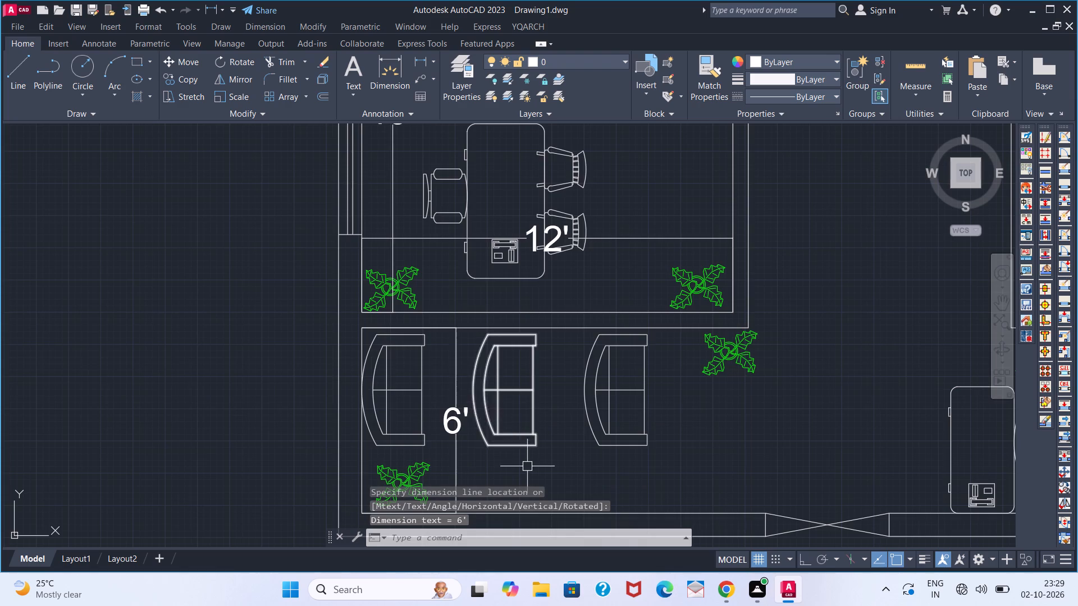
Add a horizontal linear dimension for the waiting area's width, from its outer wall to the left office's corner, placed below the chairs.
scroll(527, 467, down, 1)
middle_drag(541, 443, 390, 346)
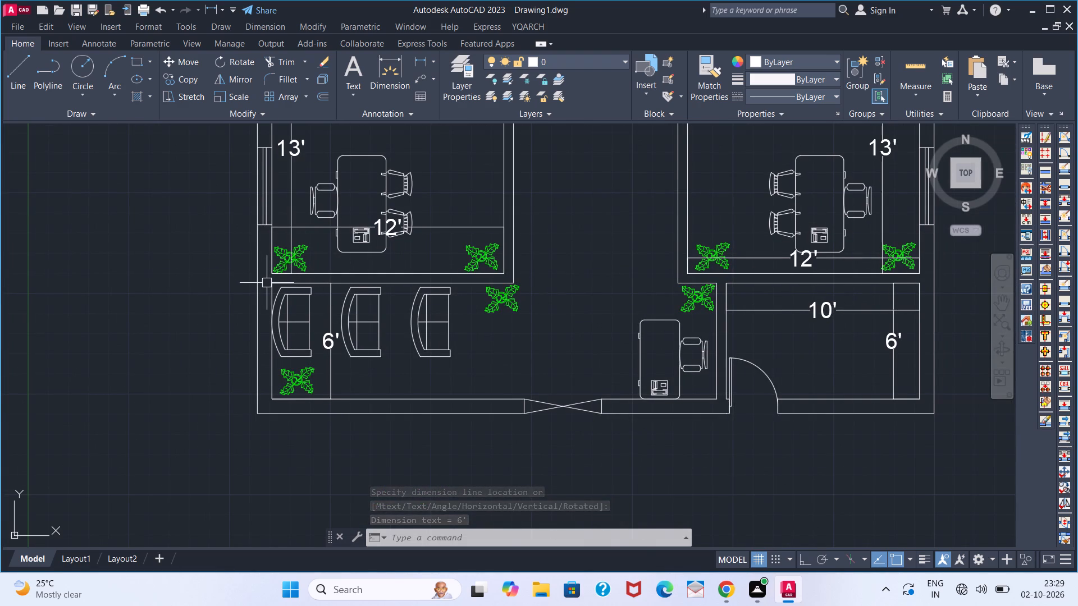
key(space)
click(268, 283)
scroll(516, 277, up, 2)
click(510, 288)
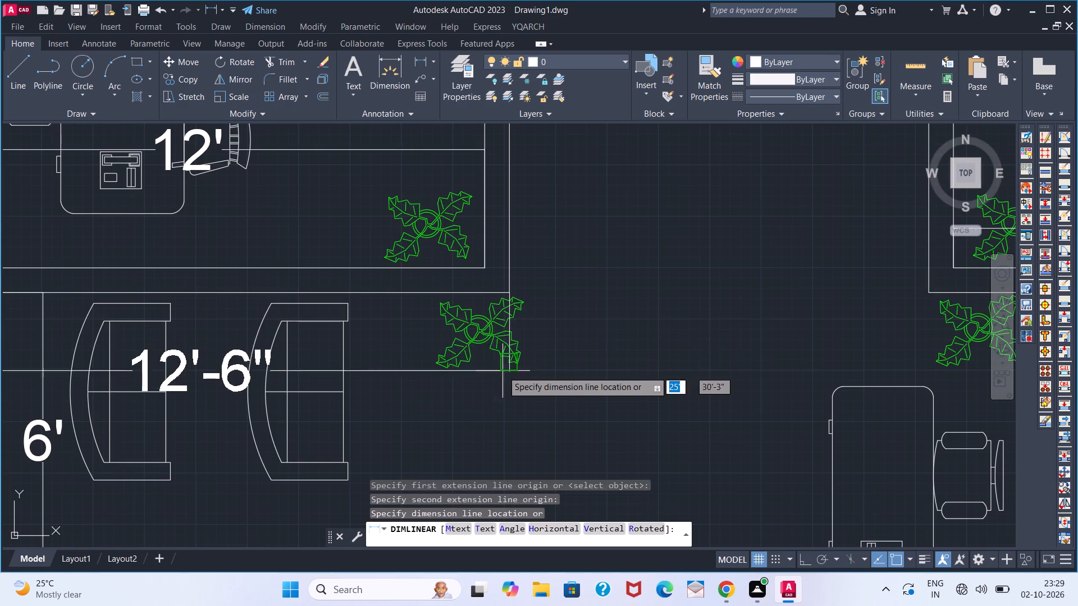
scroll(494, 416, down, 2)
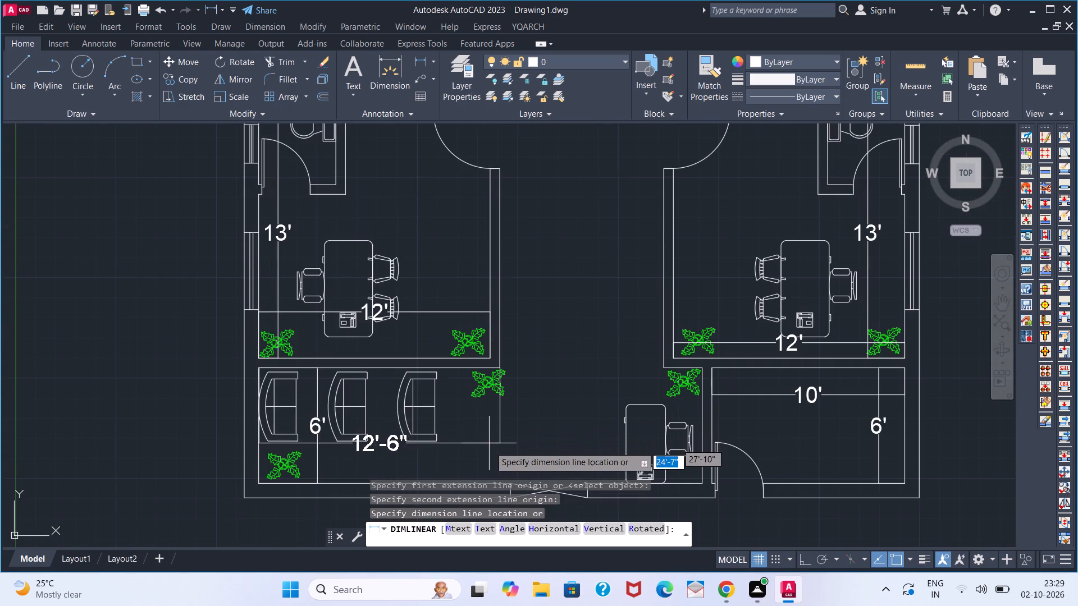
click(495, 448)
Add the multiline text PASSAGE with a text height of 8" inside the counter room, below its width dimension.
scroll(552, 404, down, 1)
middle_drag(569, 377, 494, 377)
middle_click(494, 377)
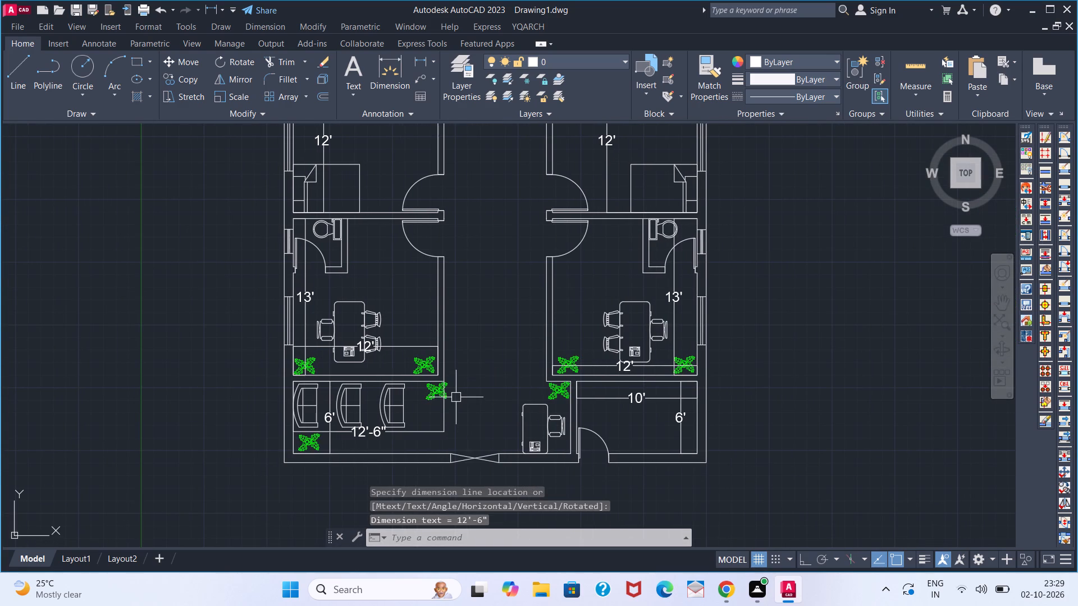
middle_drag(471, 283, 440, 349)
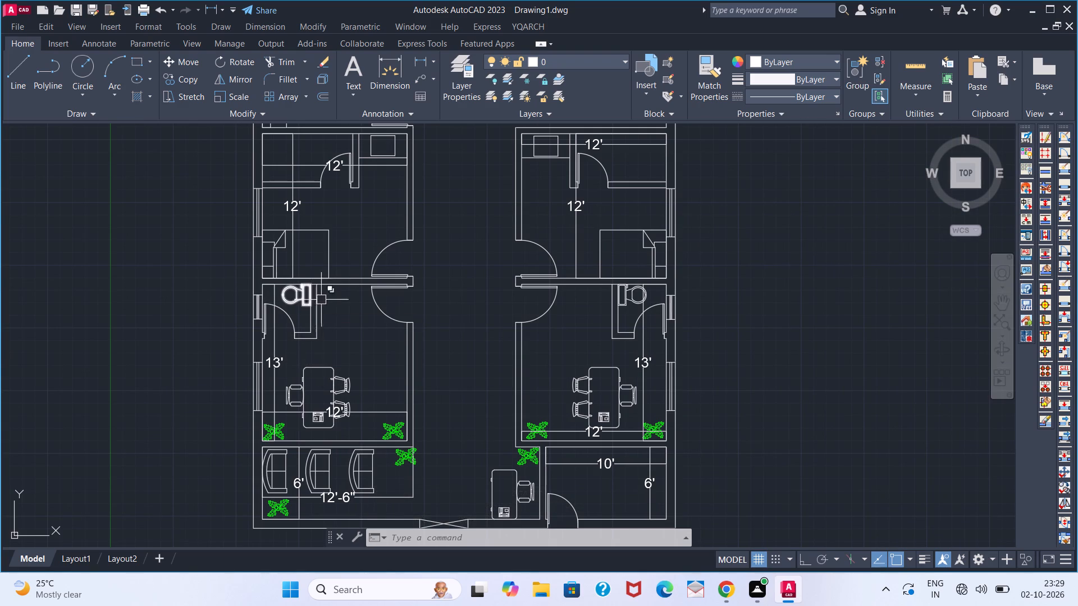
scroll(434, 367, down, 1)
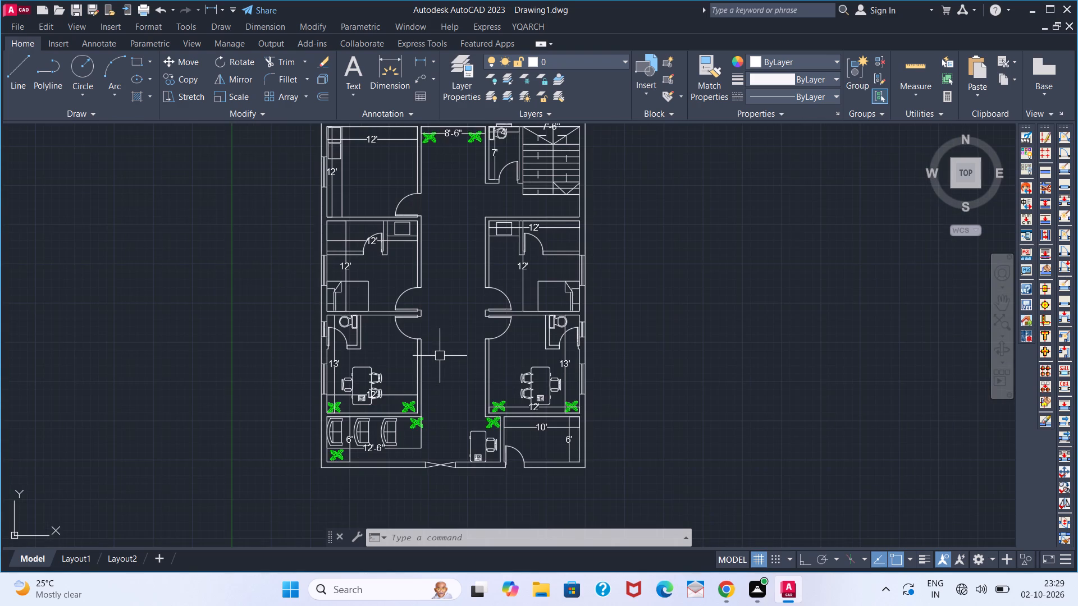
middle_drag(440, 355, 441, 392)
middle_drag(441, 396, 435, 410)
middle_click(435, 410)
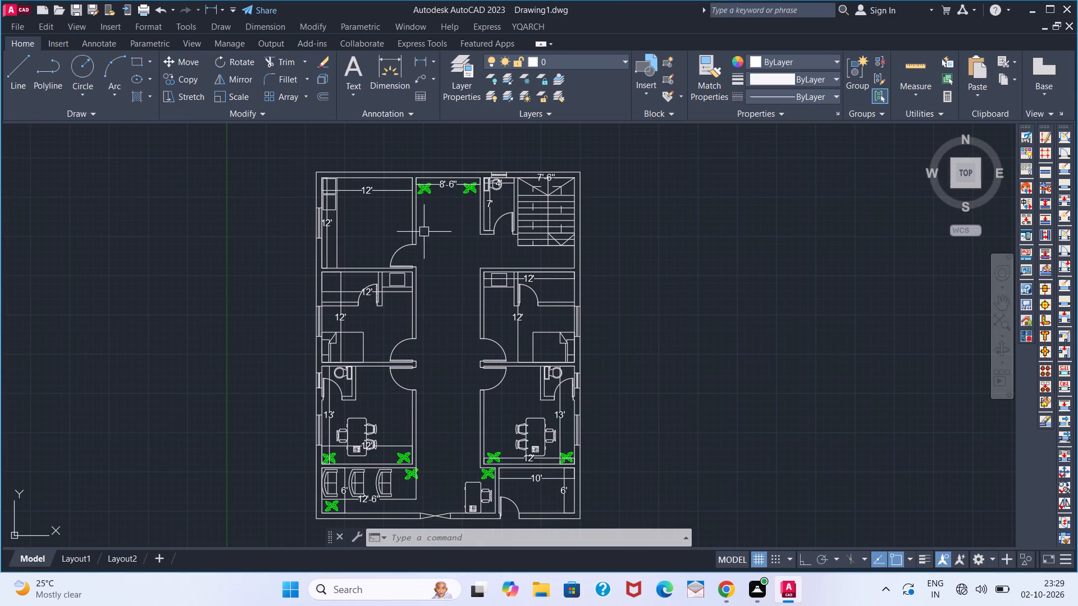
text(T)
key(space)
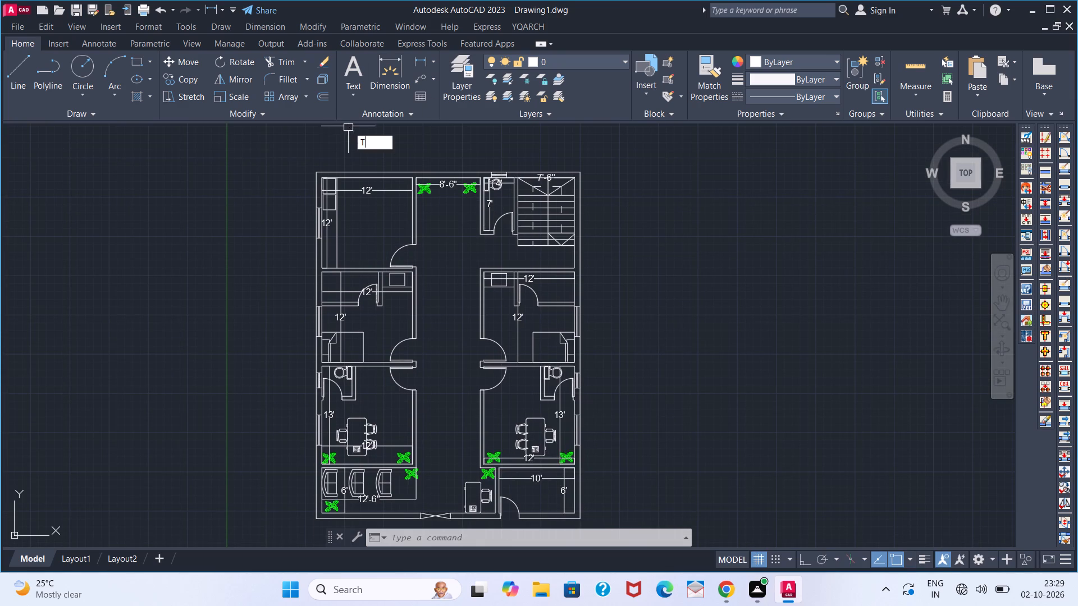
click(352, 206)
click(392, 235)
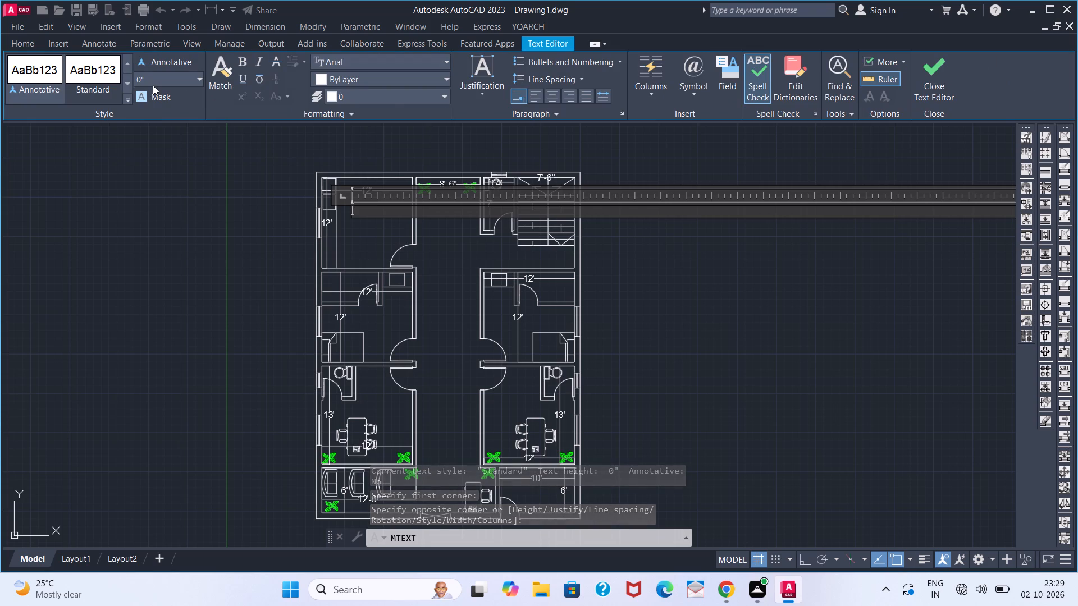
double_click(152, 82)
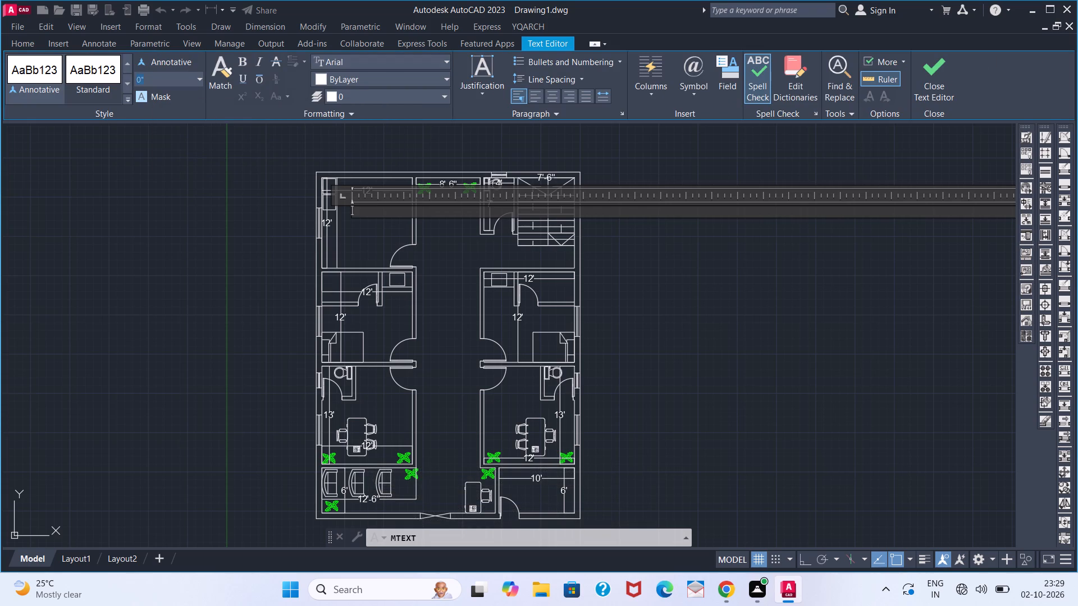
key(8)
key(Return)
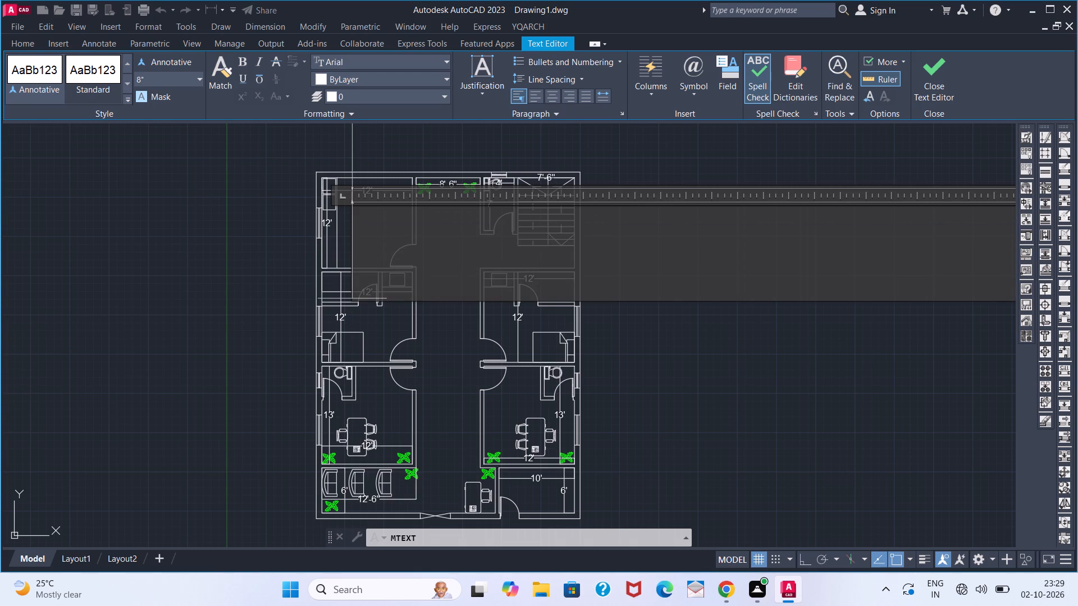
text(DI)
key(BackSpace)
key(BackSpace)
text(HALL)
key(BackSpace)
key(BackSpace)
key(BackSpace)
key(BackSpace)
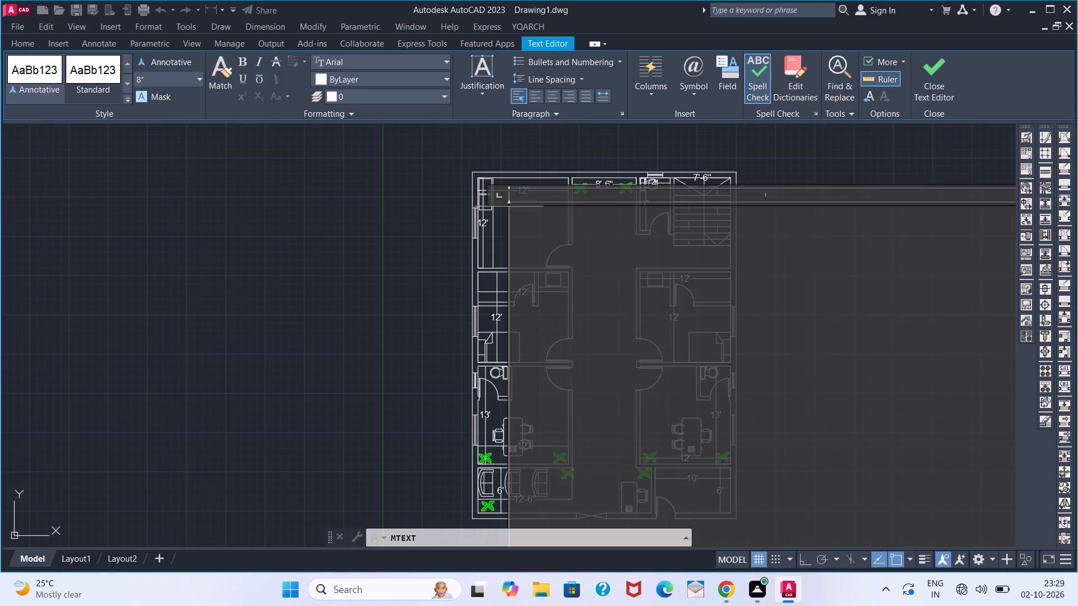
text(PASSAGE)
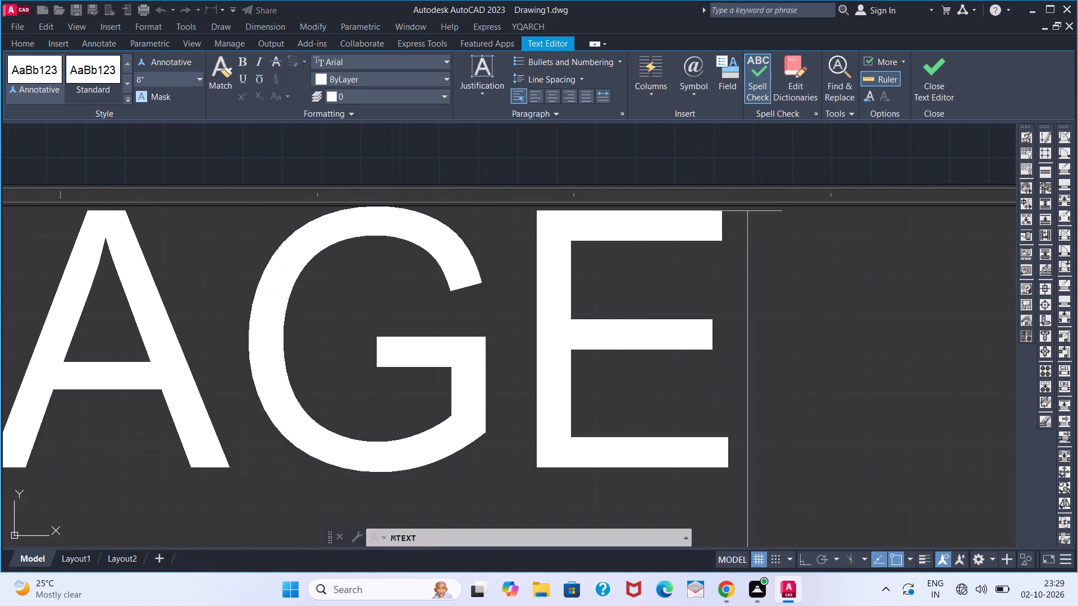
click(449, 153)
Copy the counter room's PASSAGE label into the central passage, the toilet beside the staircase, and the top of the staircase.
scroll(448, 206, down, 3)
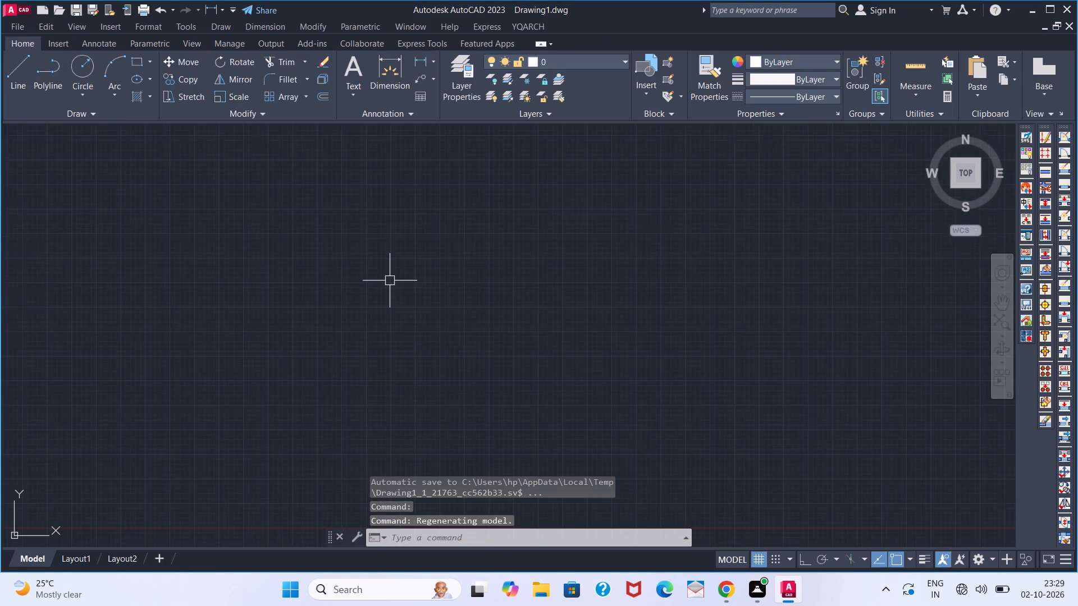
key(z)
key(Return)
key(a)
key(Return)
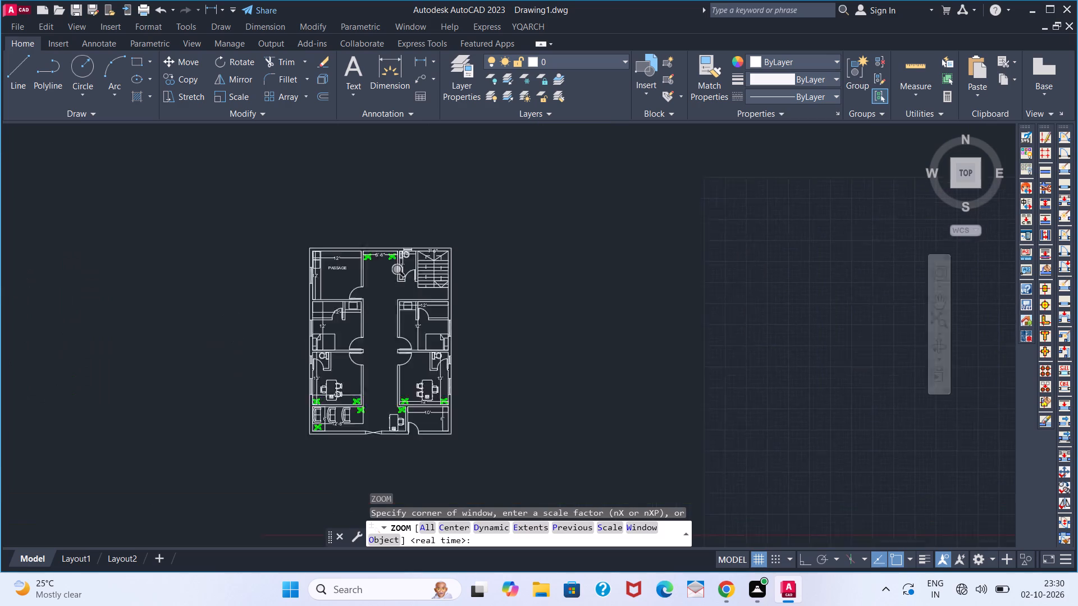
scroll(397, 330, up, 3)
middle_drag(336, 142, 350, 261)
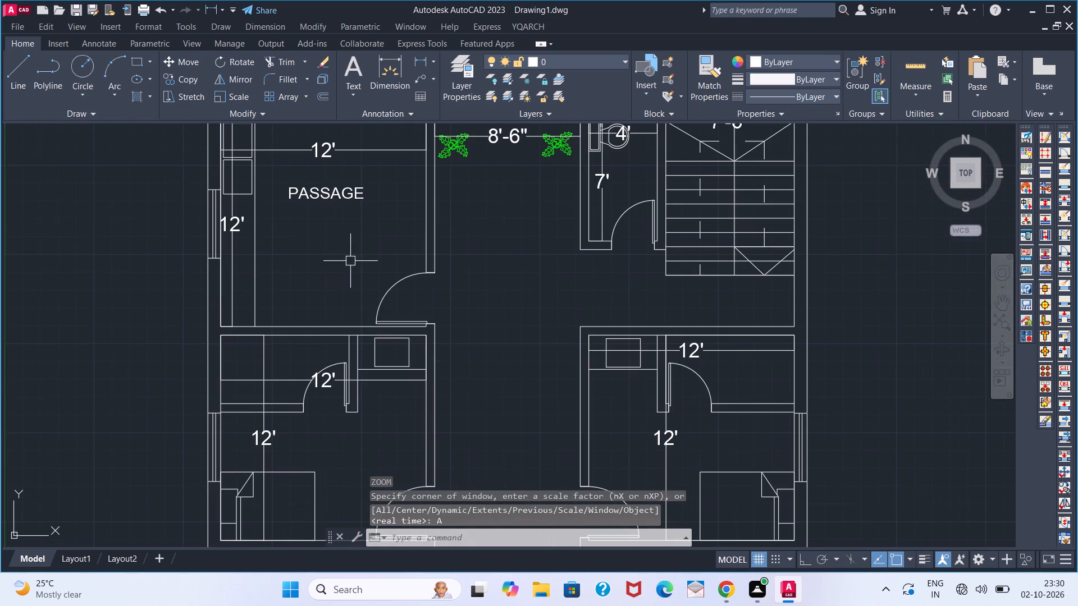
click(334, 189)
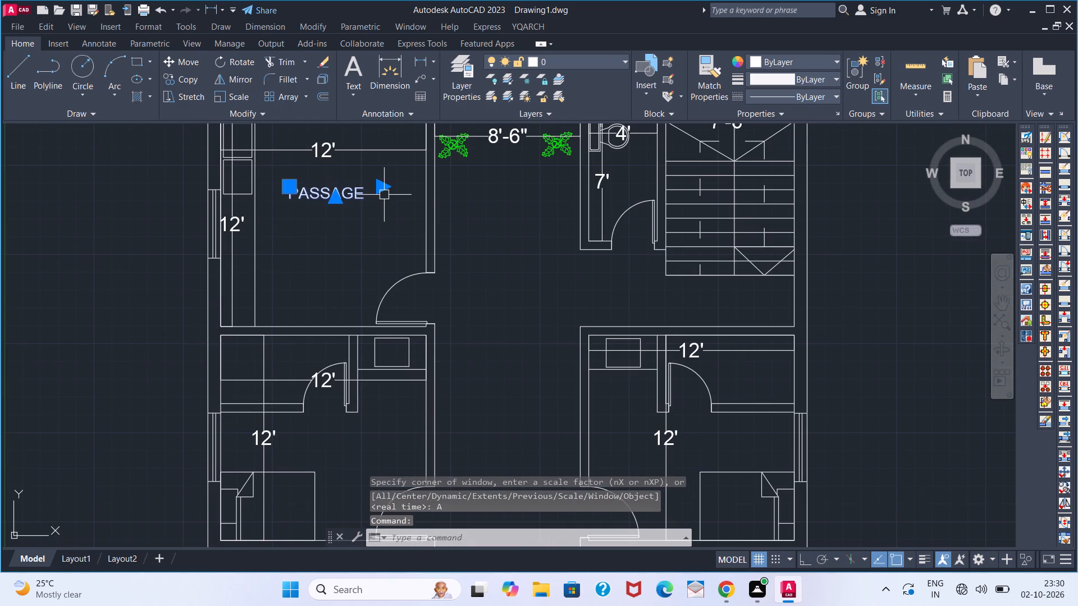
text(CO)
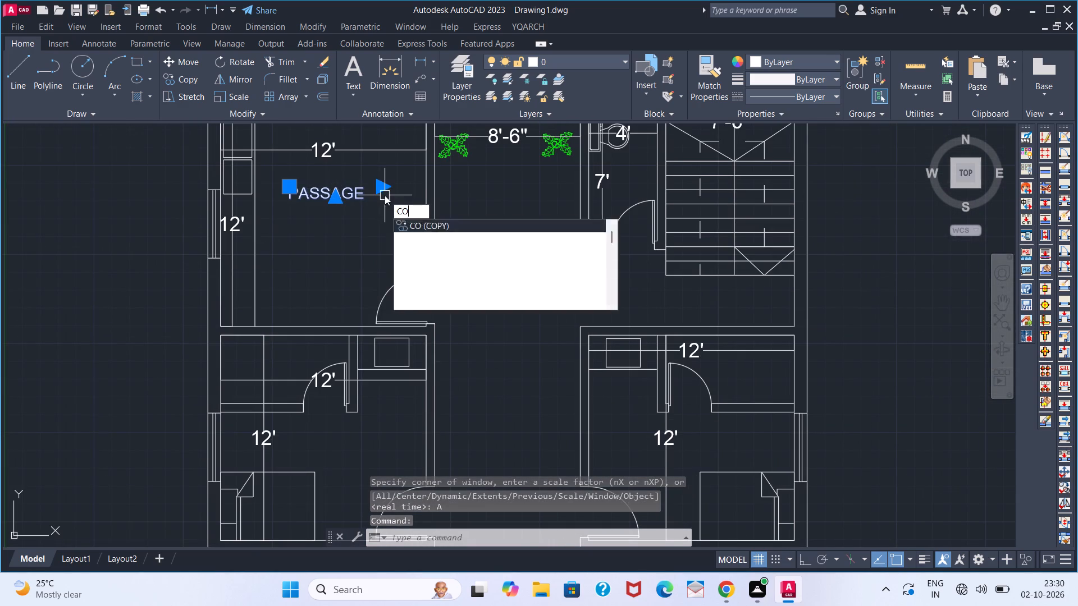
key(Return)
click(343, 193)
click(552, 238)
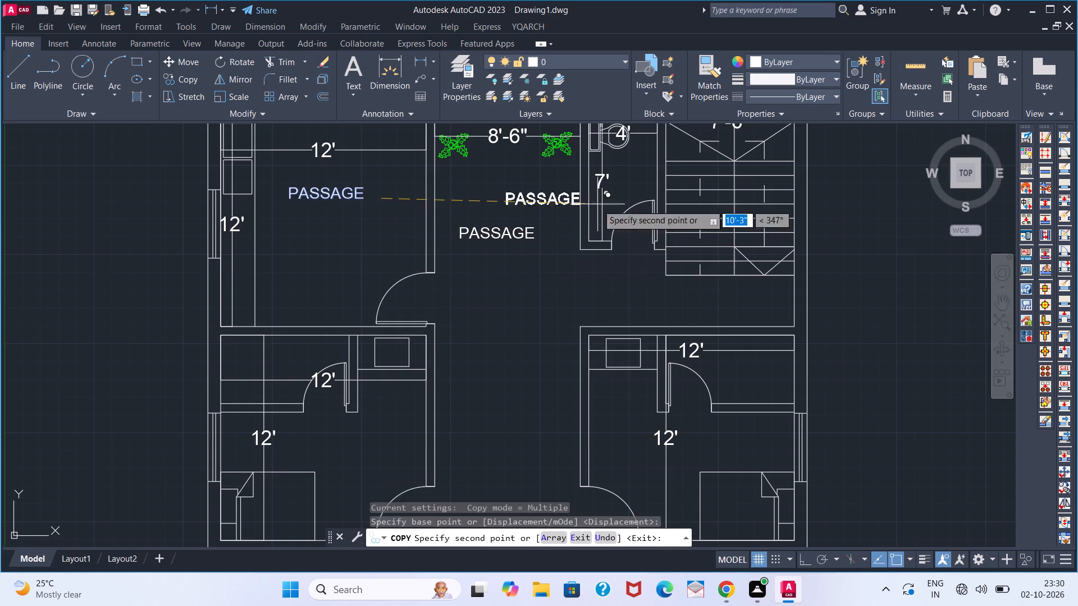
click(674, 171)
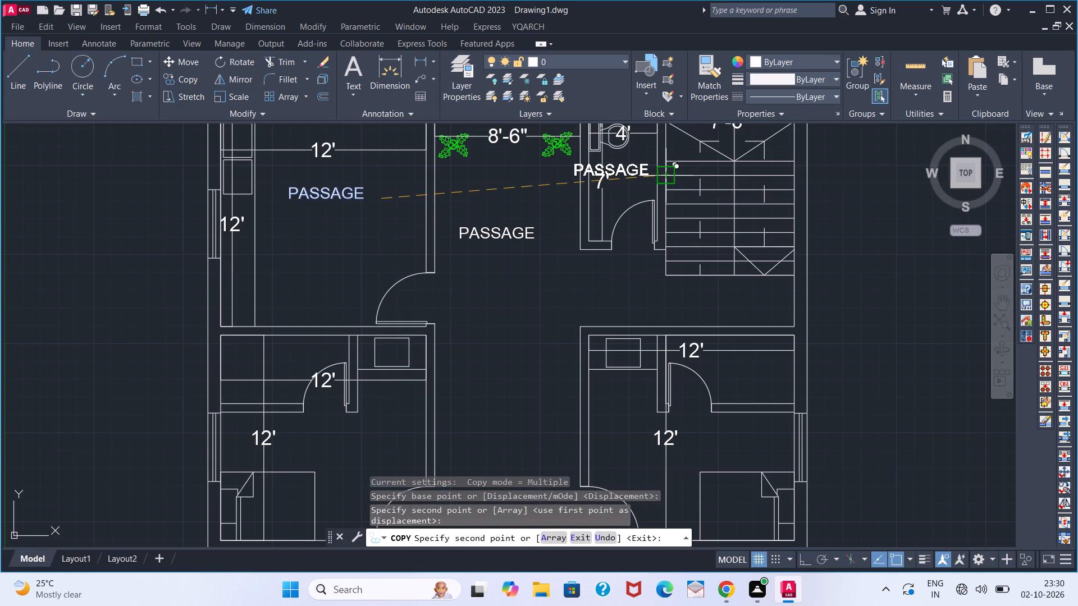
middle_drag(708, 154, 726, 235)
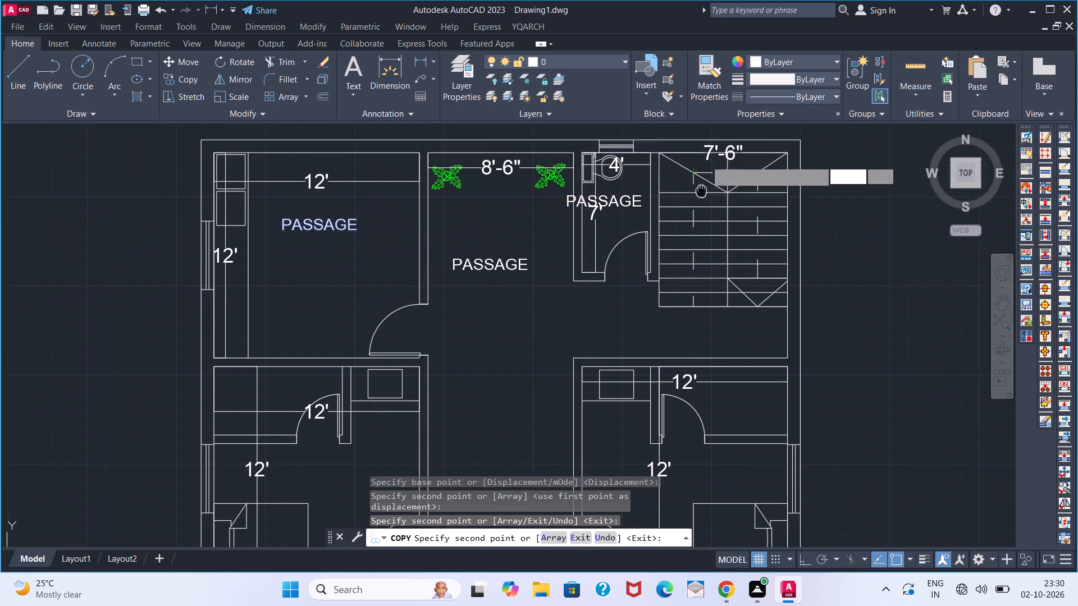
middle_drag(726, 235, 586, 278)
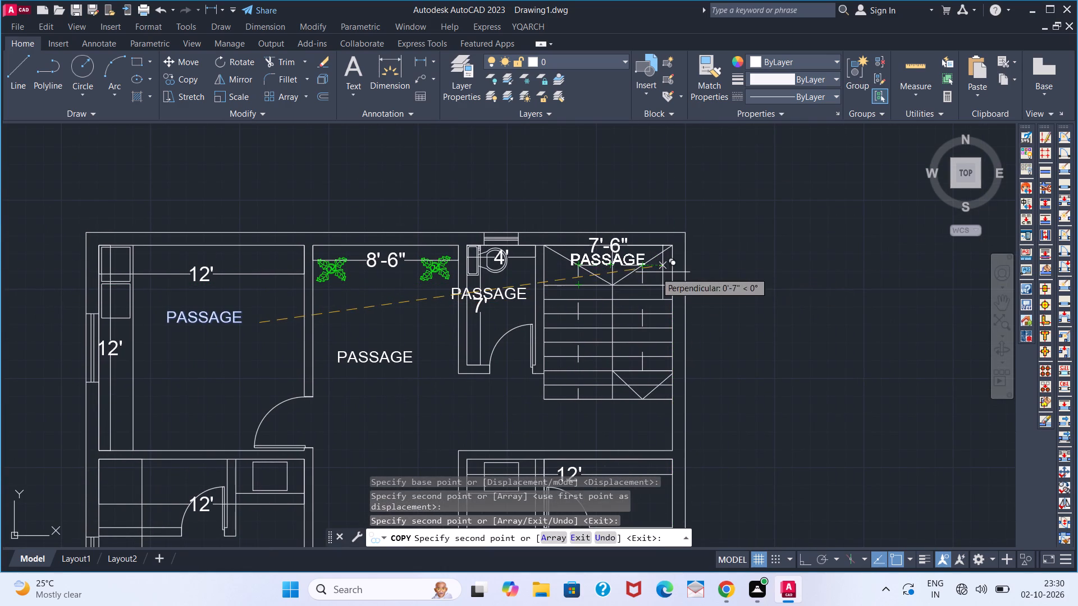
click(663, 272)
Place further copies of the PASSAGE label in both middle rooms with beds, one in each main area and one in each upper enclosure.
middle_drag(610, 415, 588, 152)
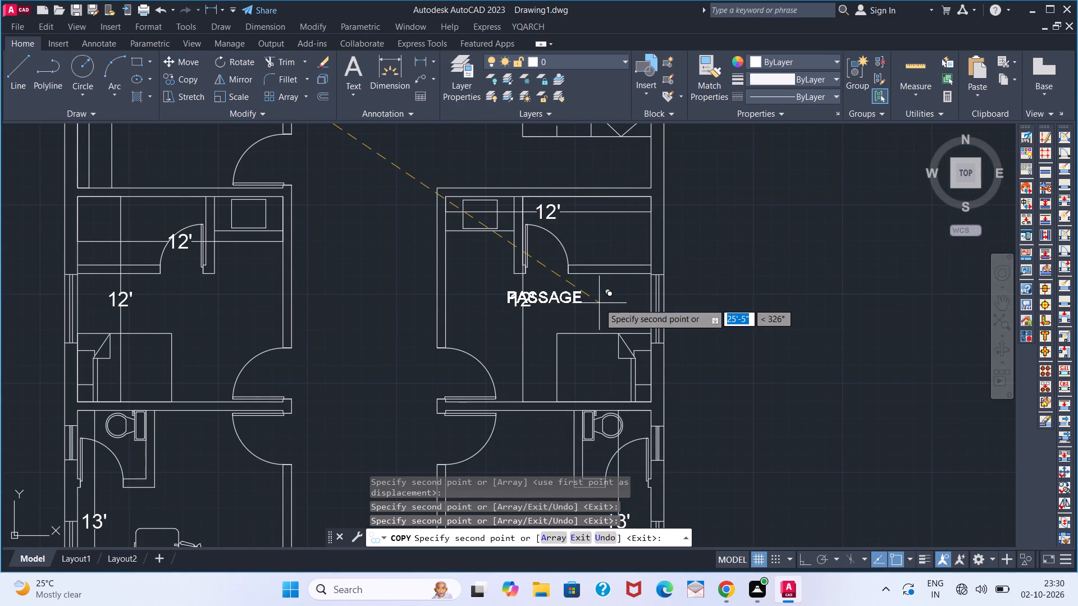
click(595, 306)
click(638, 226)
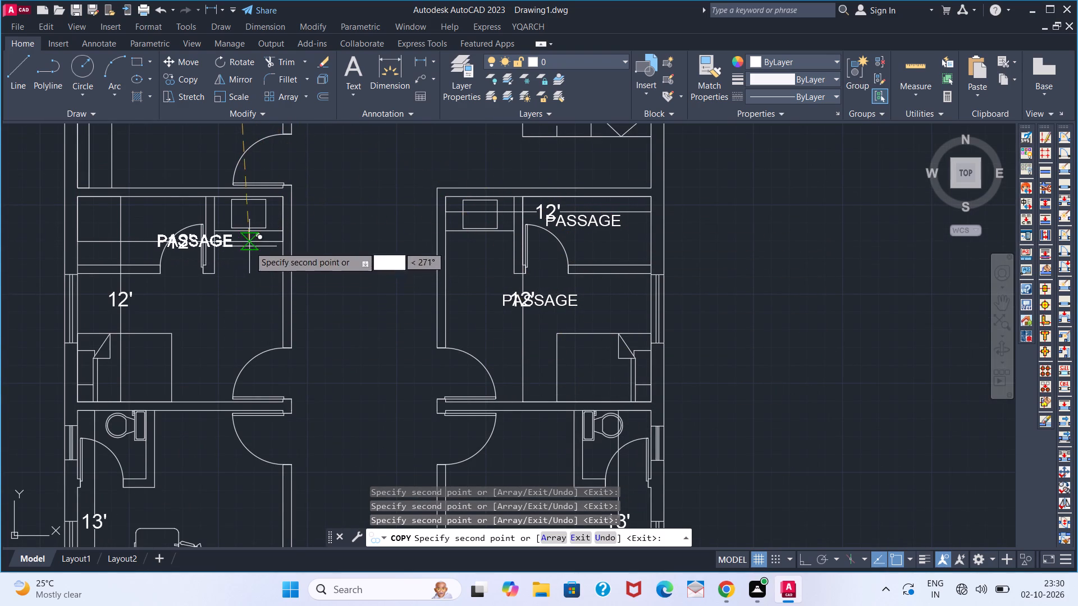
click(190, 235)
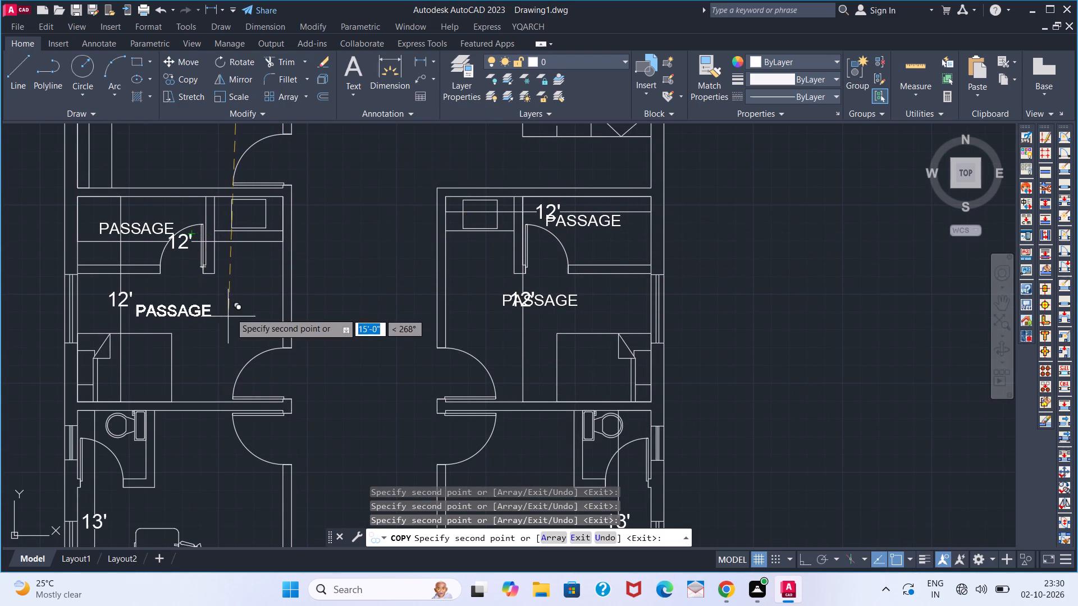
click(231, 313)
Place copies of the PASSAGE label in both offices, the 10' wide front room, at the reception desk, and below the waiting chairs.
middle_drag(328, 397, 299, 181)
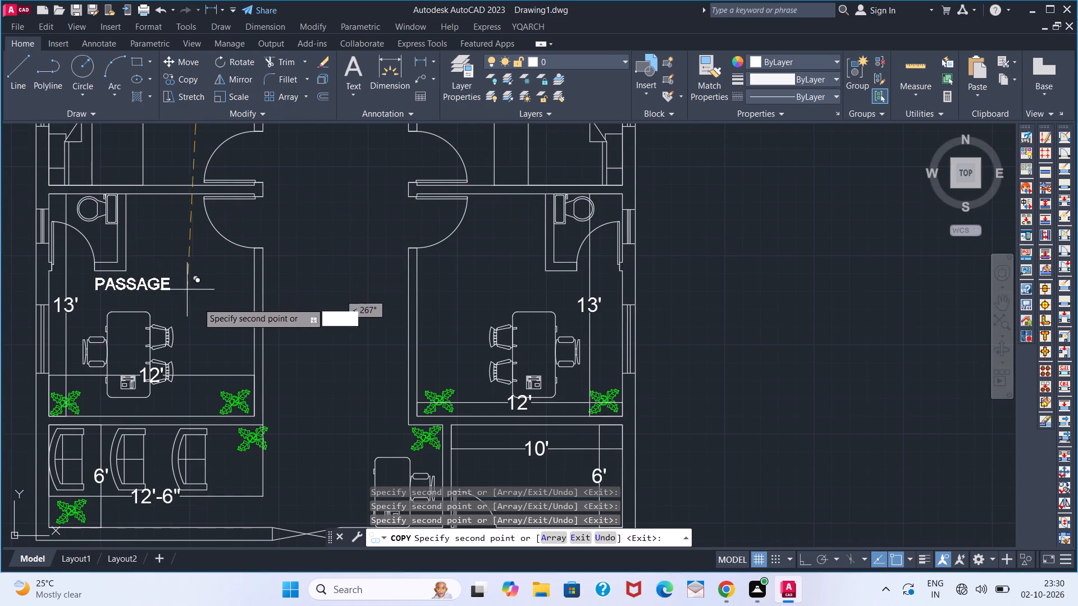
click(223, 297)
click(545, 301)
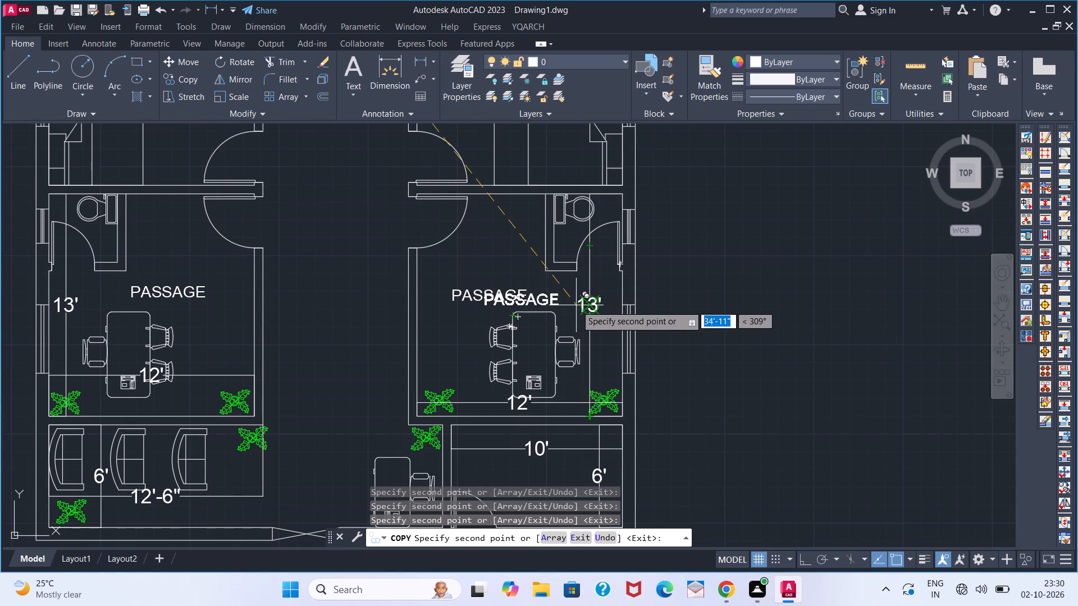
middle_drag(578, 283, 561, 158)
click(560, 356)
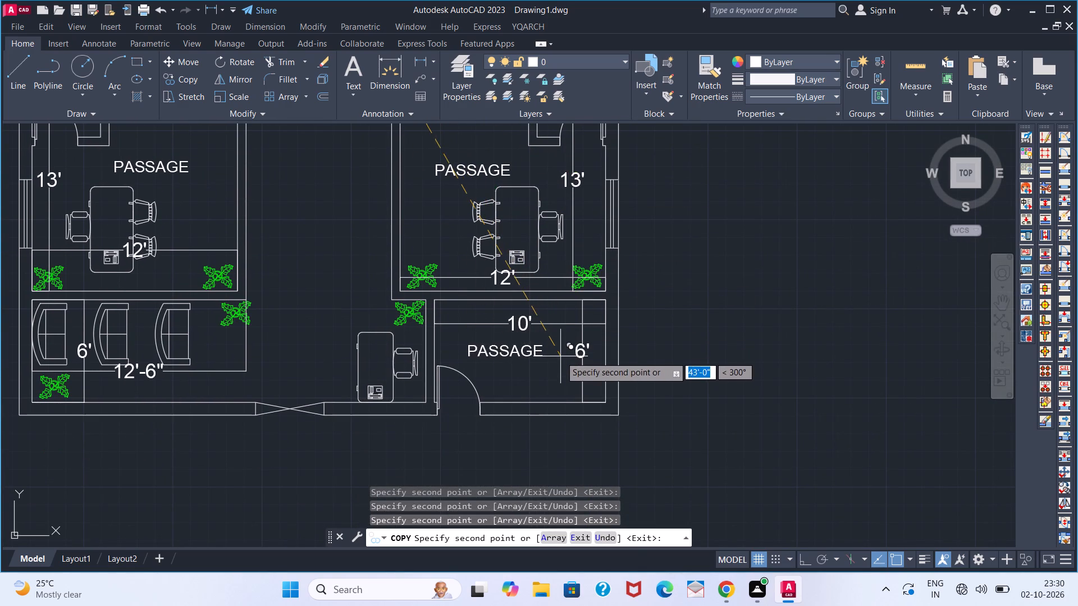
click(415, 343)
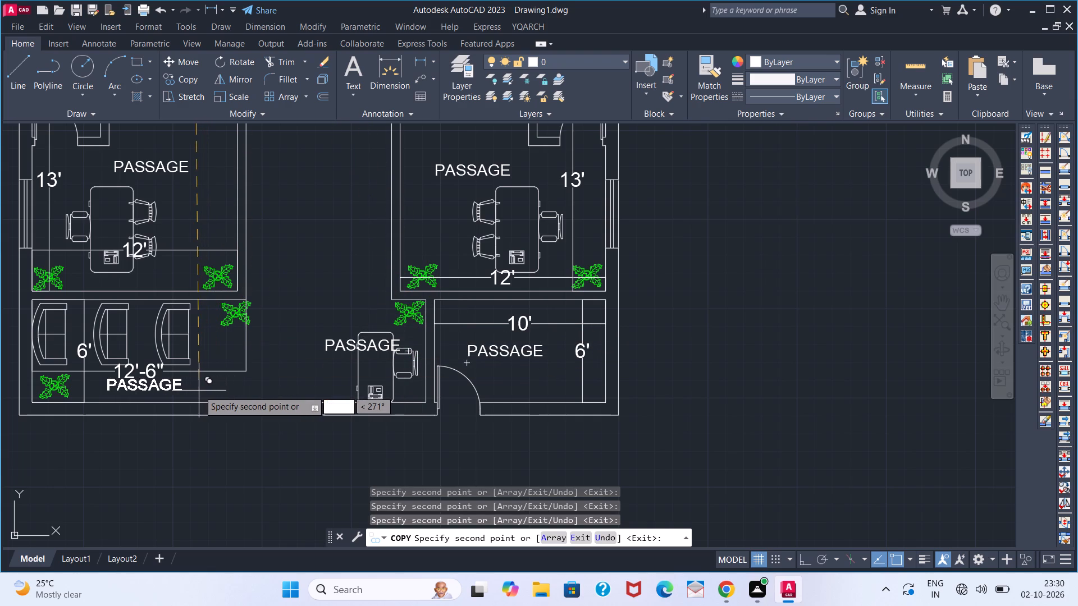
click(199, 391)
middle_drag(316, 282, 323, 416)
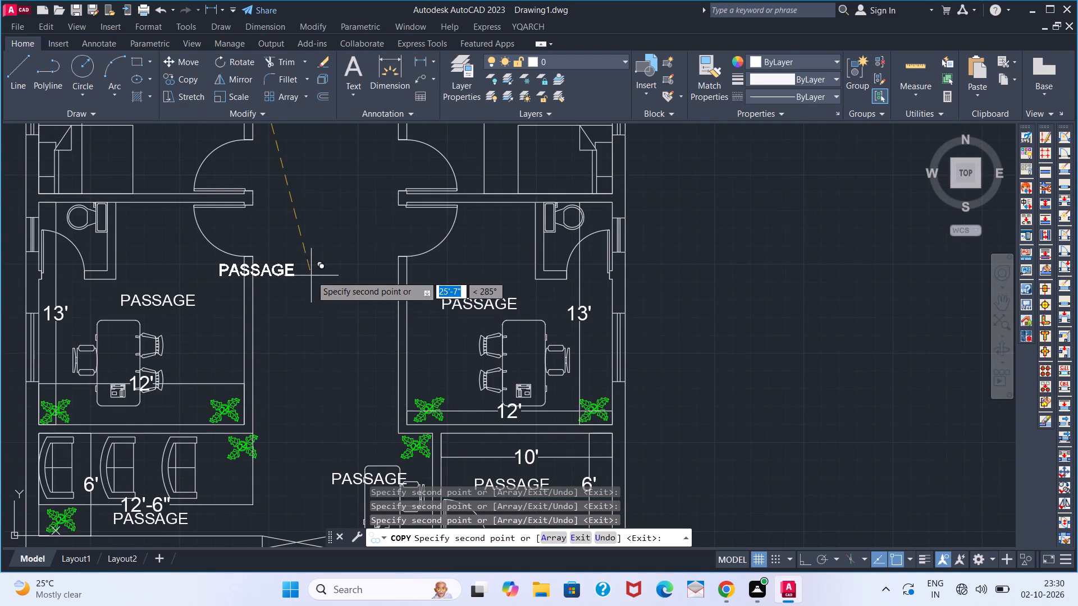
key(space)
Replace the counter room's PASSAGE text with DIAGNOSTIC ROOM, and add 12'X12' on a new line below it.
scroll(311, 274, down, 2)
middle_drag(310, 255, 324, 370)
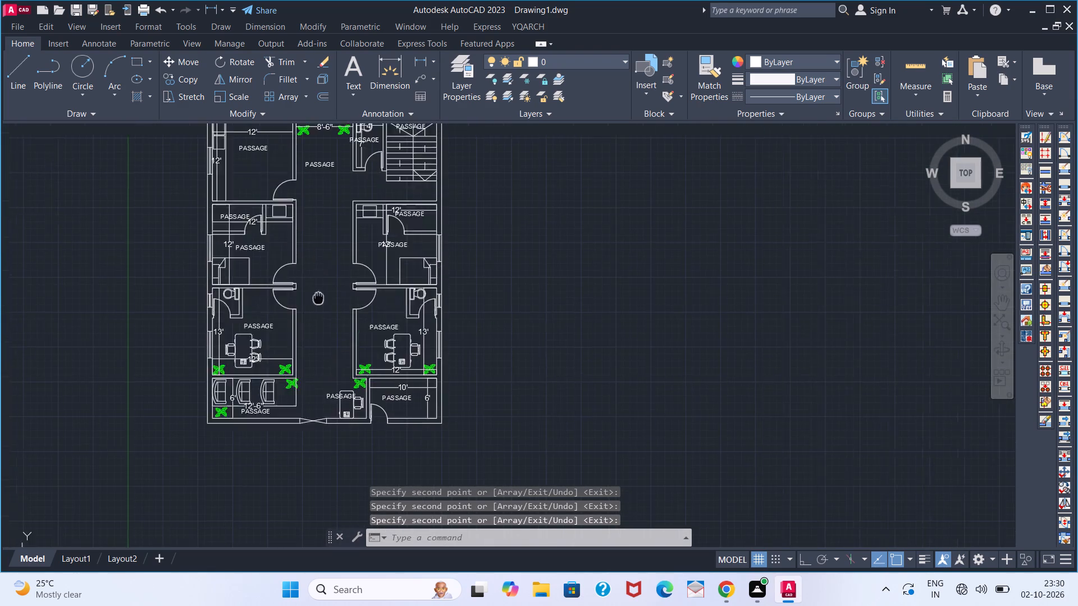
middle_drag(324, 370, 320, 416)
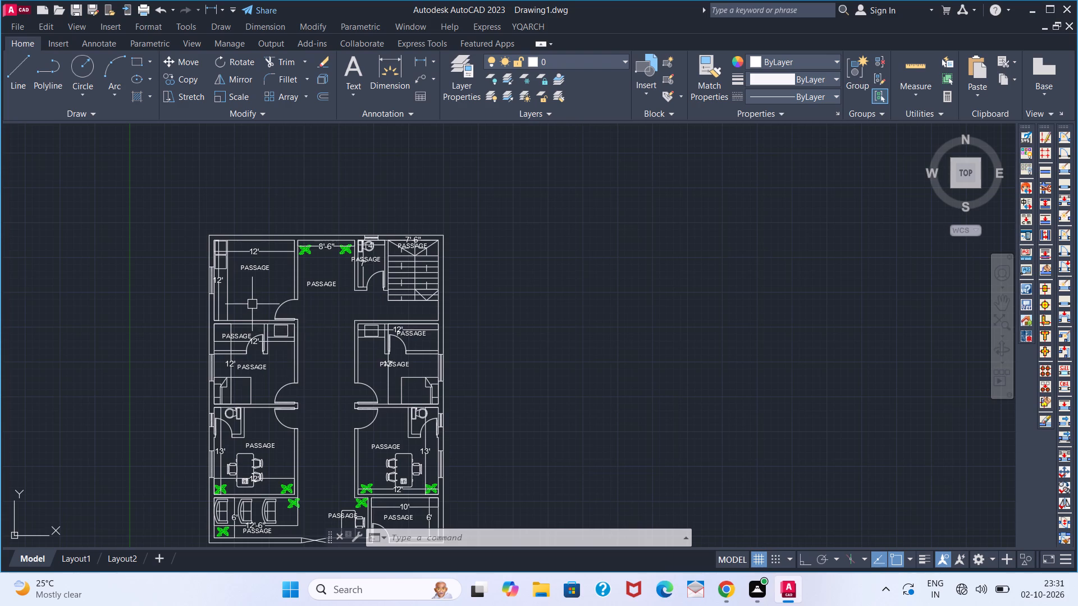
scroll(252, 304, up, 2)
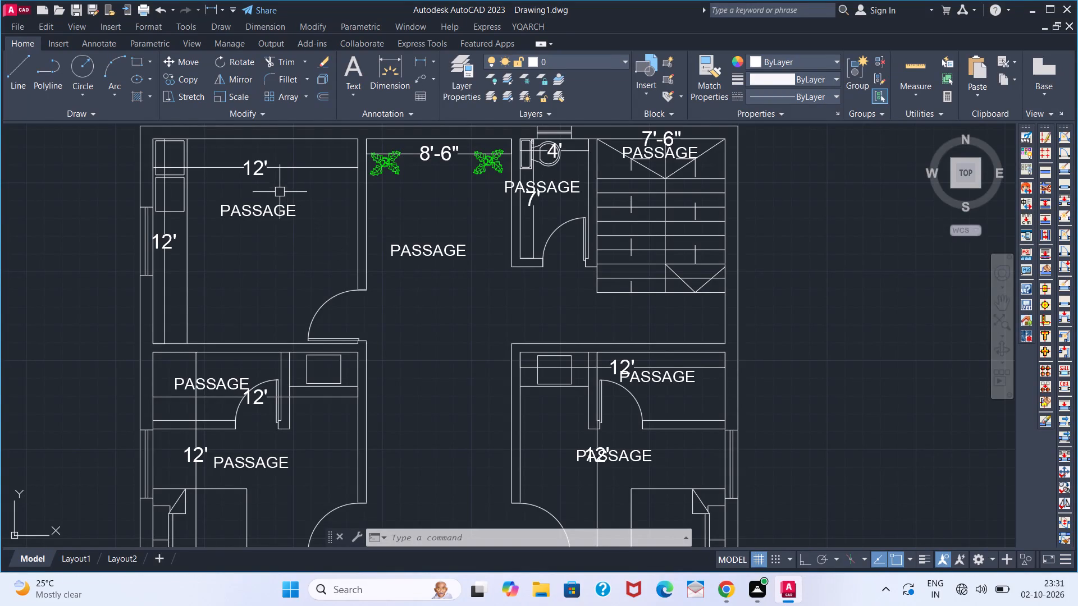
triple_click(267, 211)
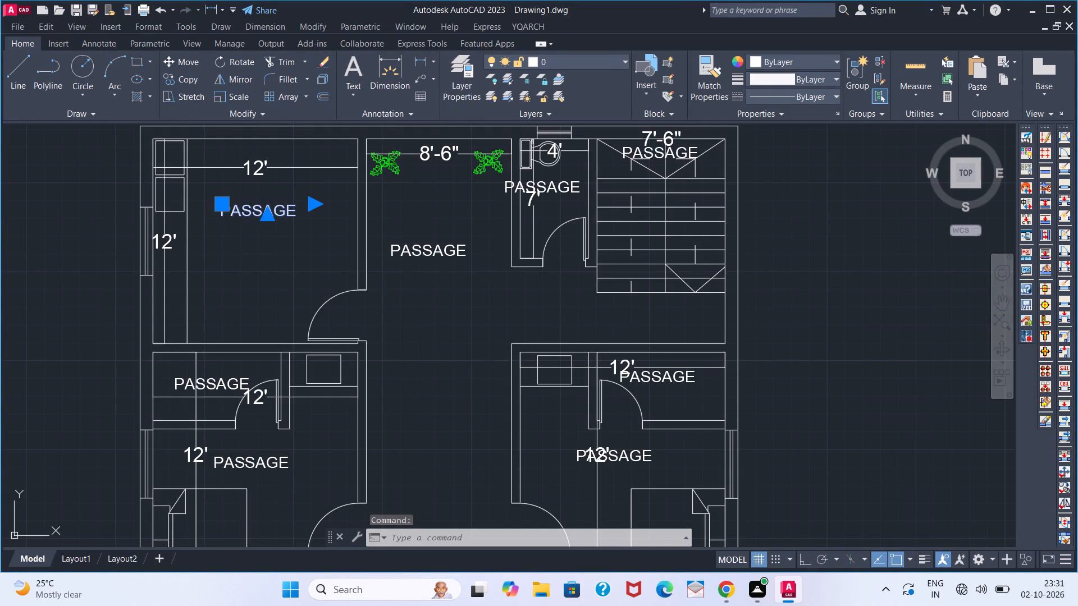
click(300, 210)
key(BackSpace)
key(BackSpace)
key(BackSpace)
key(BackSpace)
key(BackSpace)
key(BackSpace)
key(BackSpace)
key(BackSpace)
key(BackSpace)
key(BackSpace)
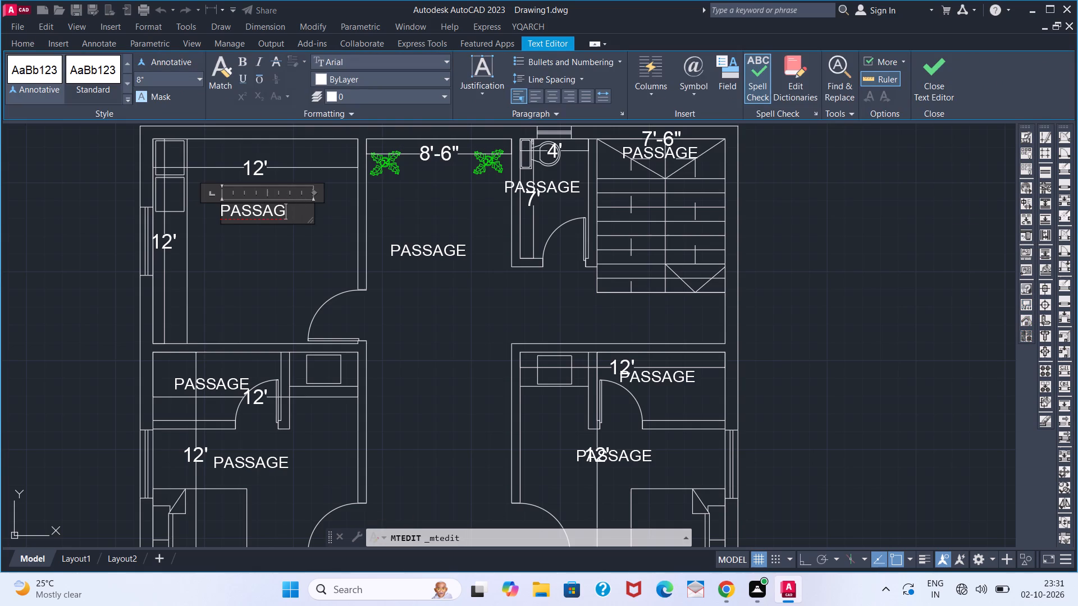
text(DIA)
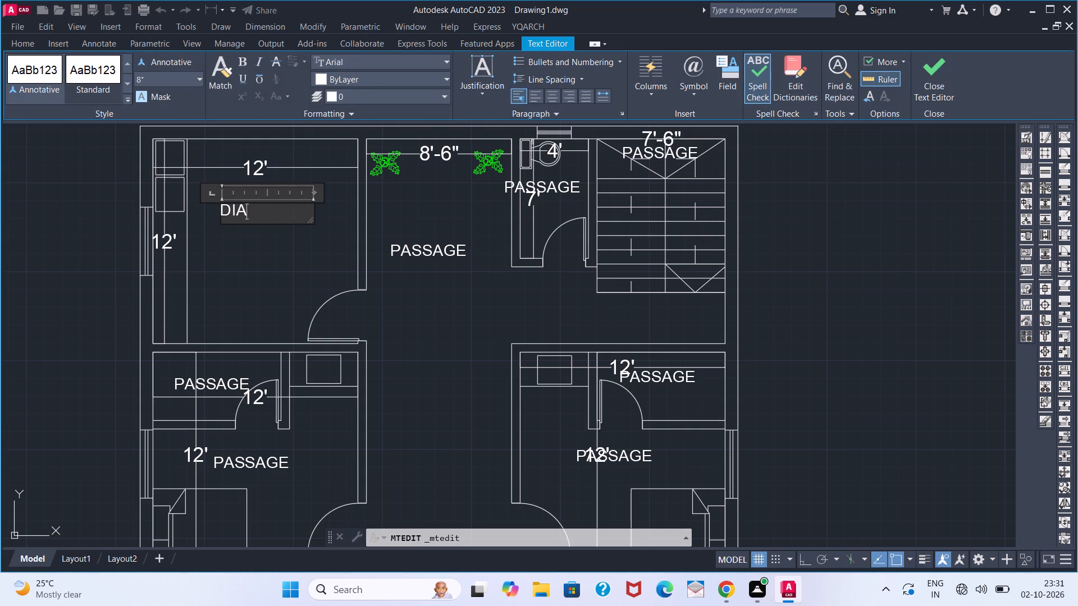
text(GOS)
text(TIC)
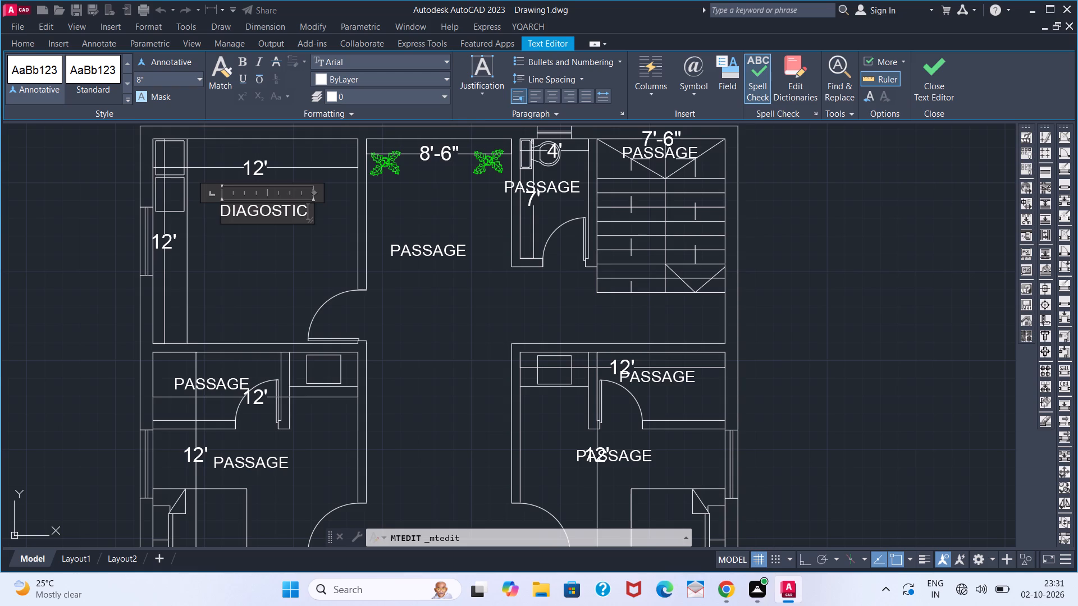
key(Left)
key(Left)
key(Left)
key(Left)
key(Left)
key(n)
key(Down)
key(Up)
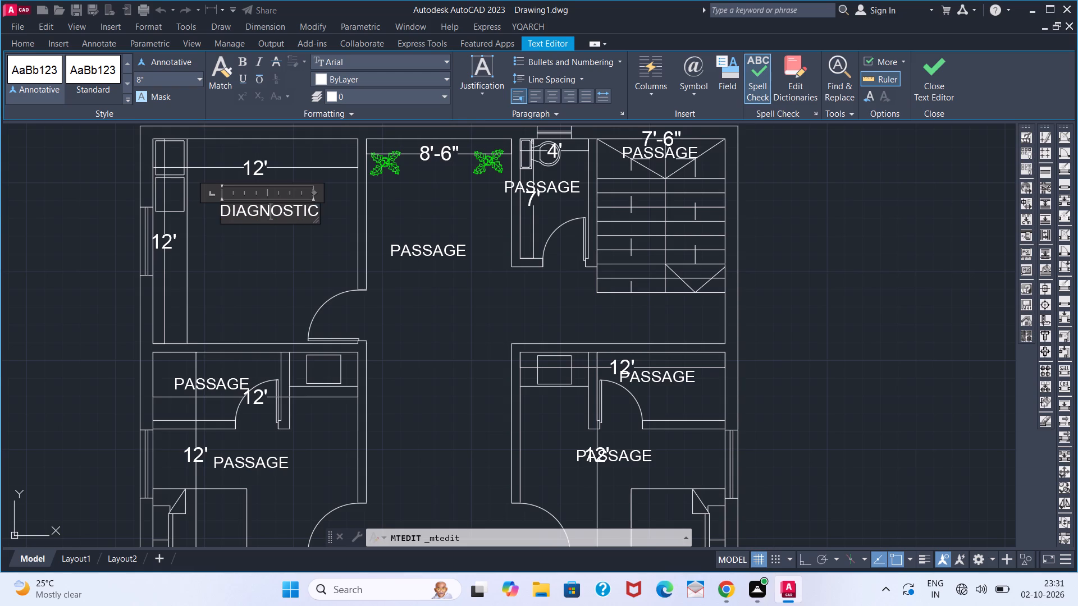
key(Right)
key(Right)
key(Right)
key(Right)
key(Right)
key(Return)
key(Left)
key(space)
text(ROOM)
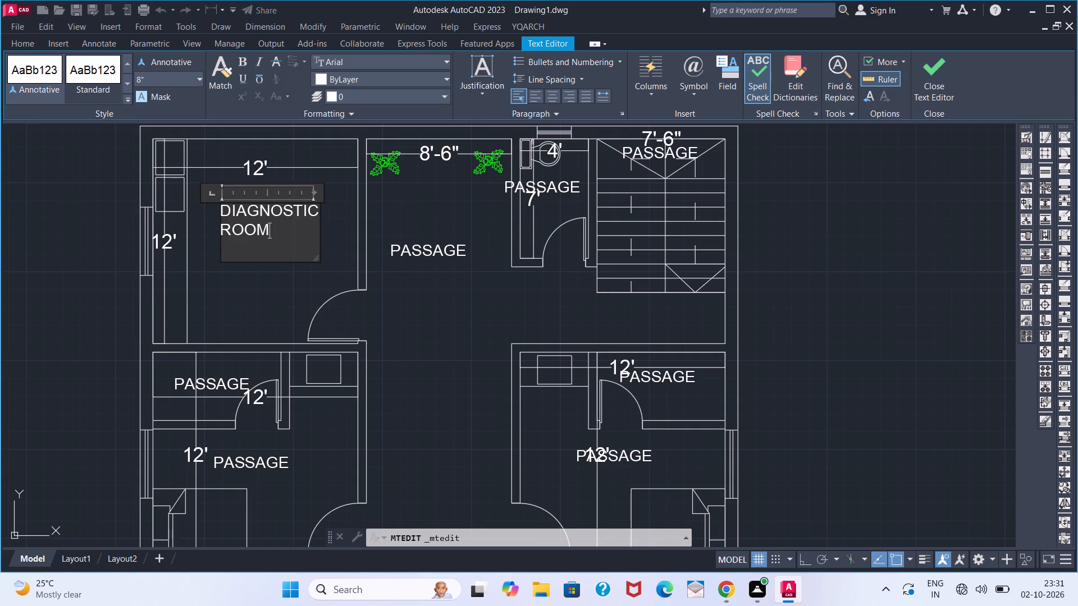
key(Return)
text(12)
text('X12')
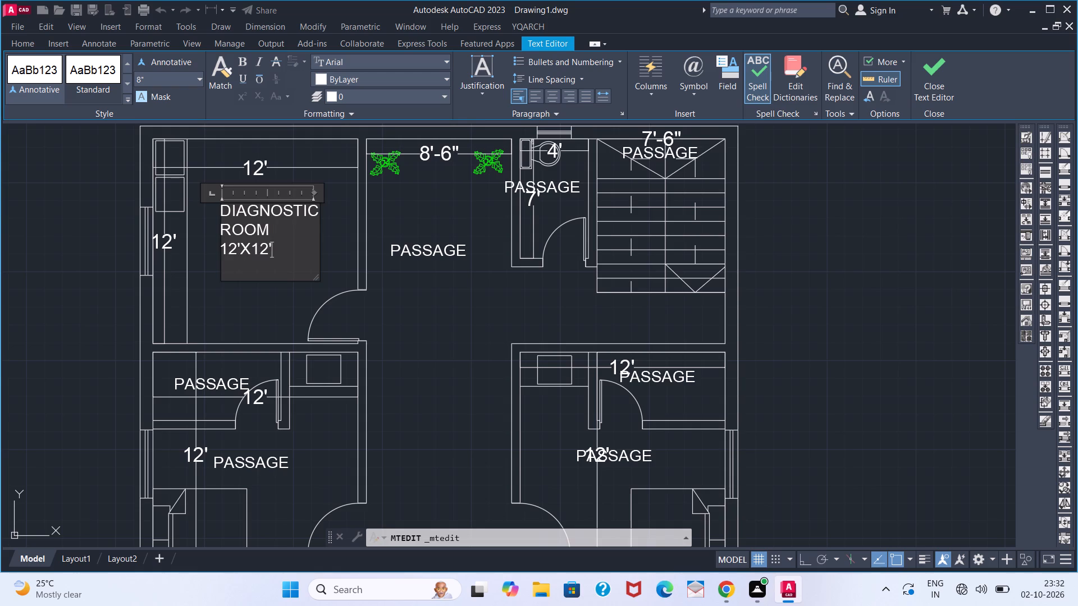
Widen the text frame so DIAGNOSTIC ROOM fits on one line above 12'X12', and finish editing.
drag(315, 277, 358, 277)
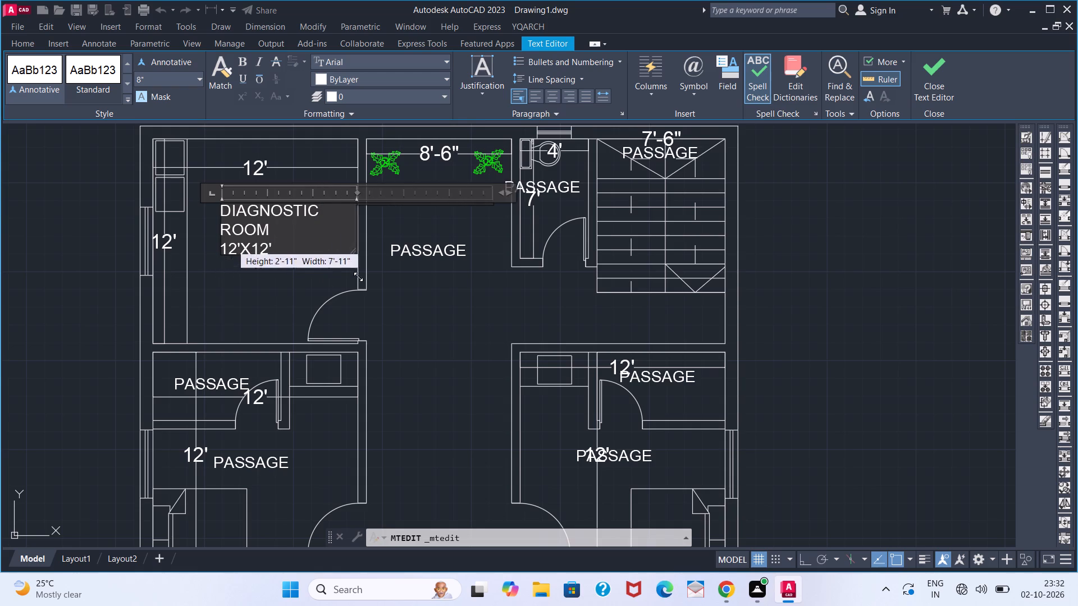
drag(358, 277, 377, 274)
click(279, 307)
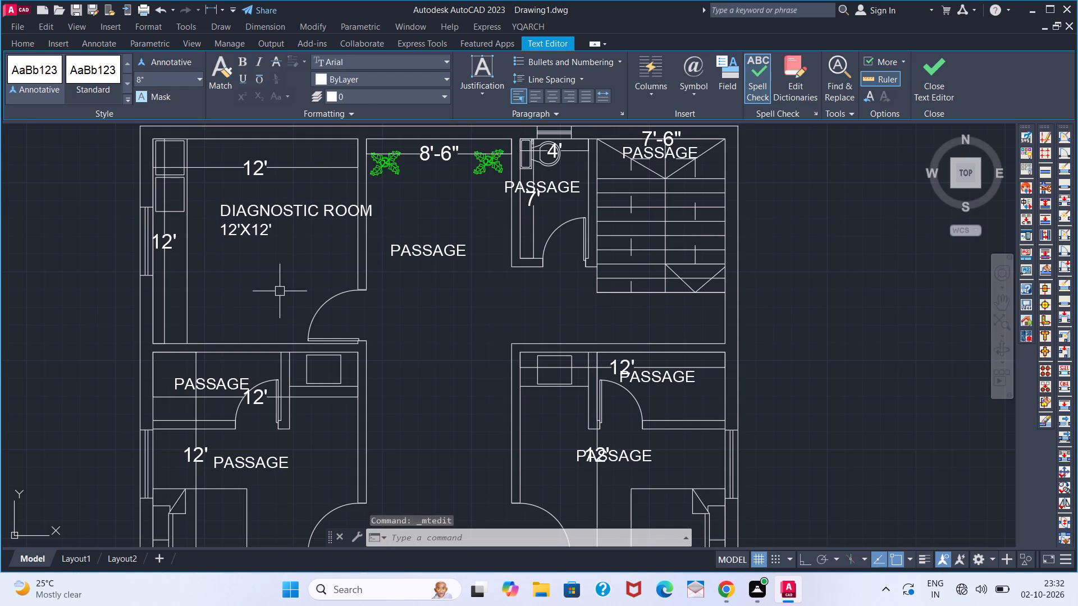
Move the DIAGNOSTIC ROOM 12'X12' label slightly down and left so it sits fully inside its room.
click(284, 208)
drag(295, 209, 263, 229)
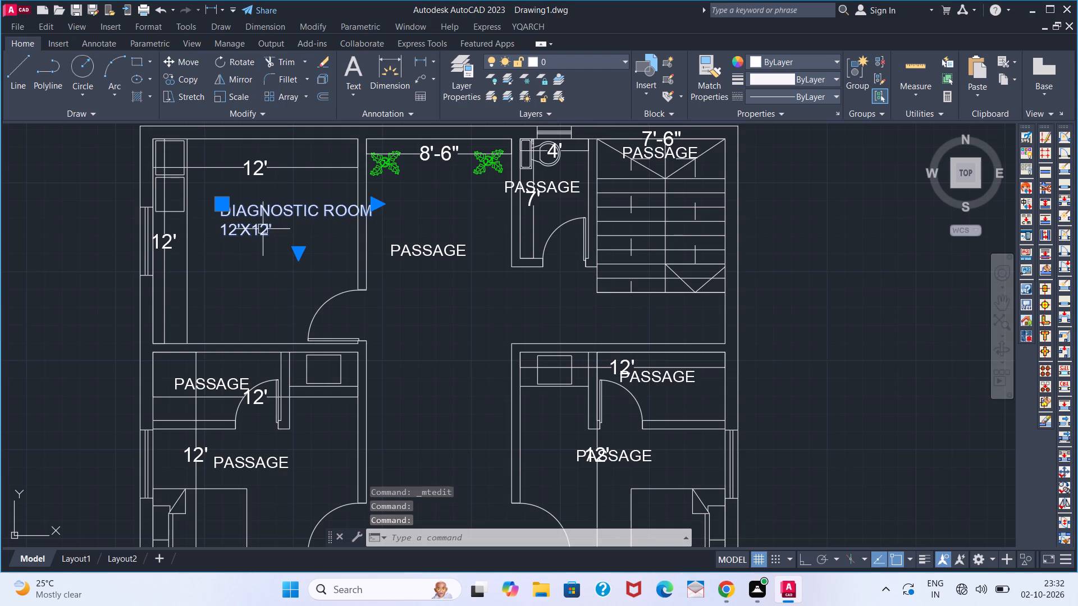
drag(263, 229, 262, 226)
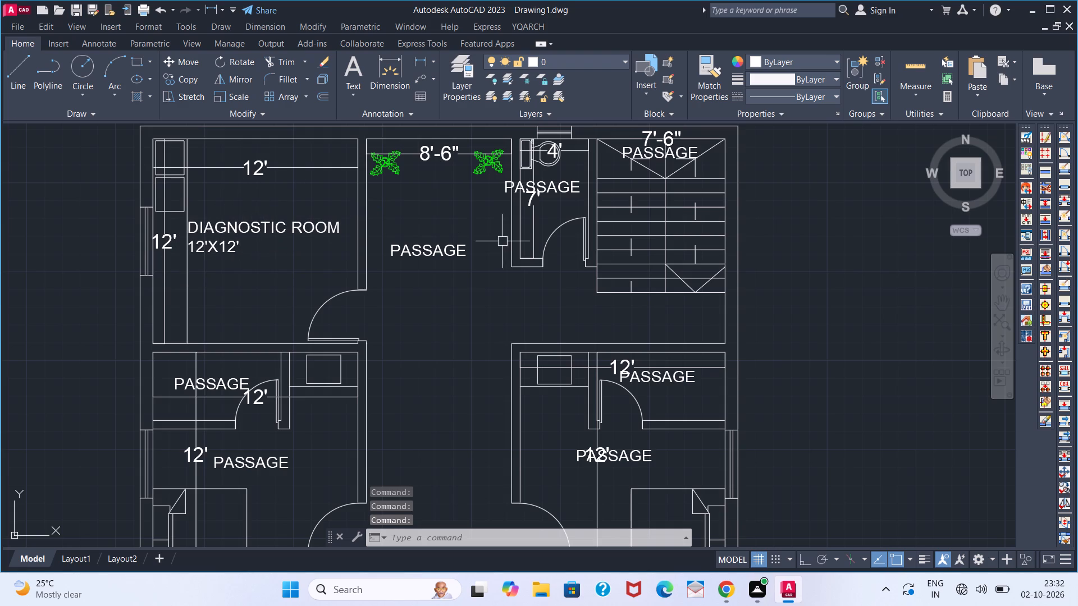
Rotate the toilet's PASSAGE label to vertical, reading top to bottom, with Ortho on.
click(551, 186)
text(RO)
key(space)
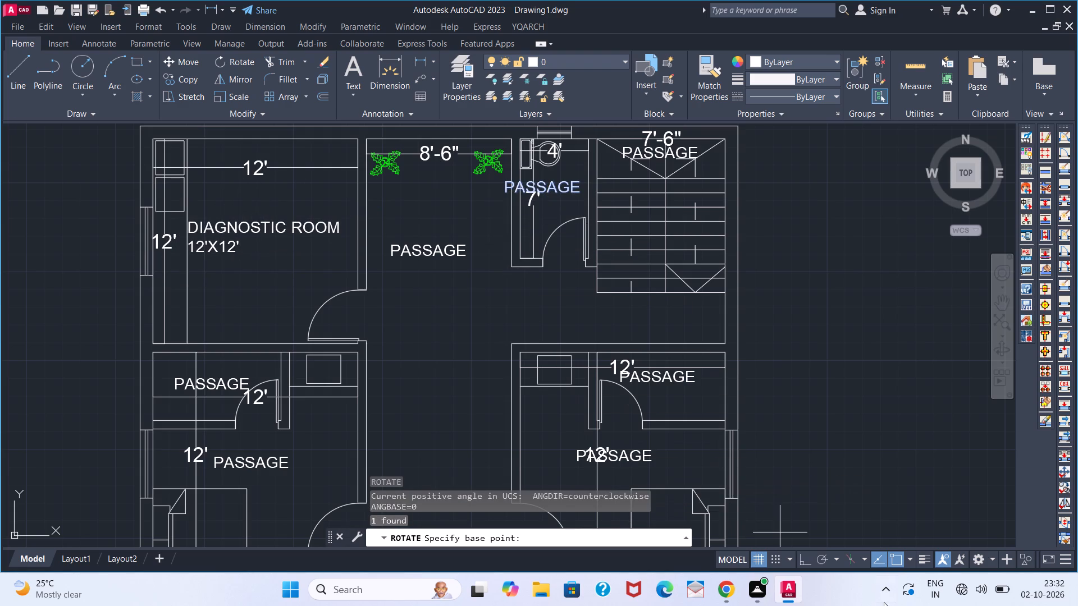
click(810, 566)
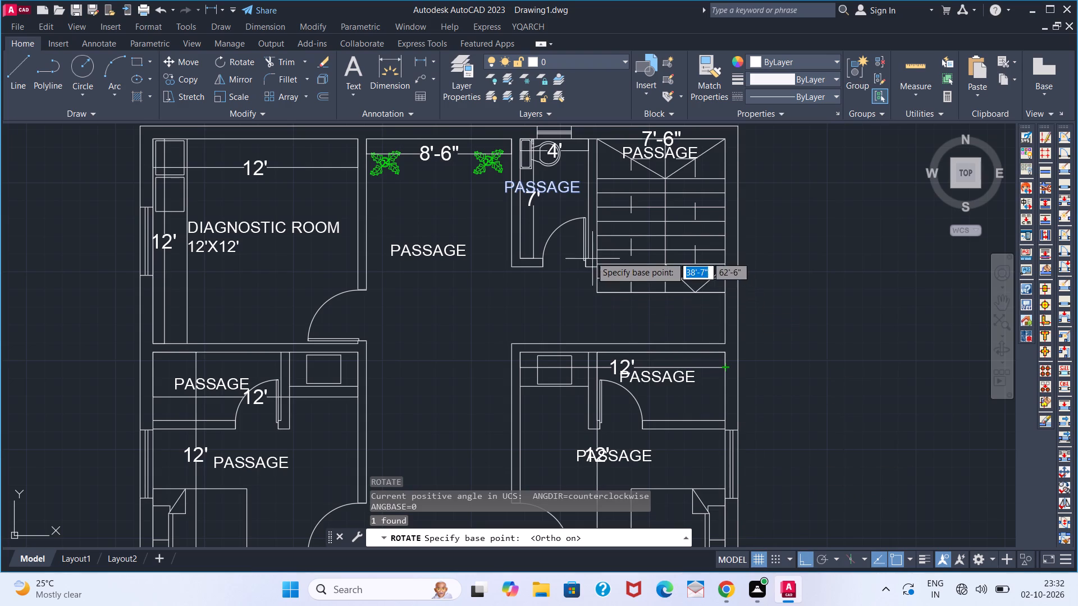
scroll(545, 184, up, 3)
click(475, 190)
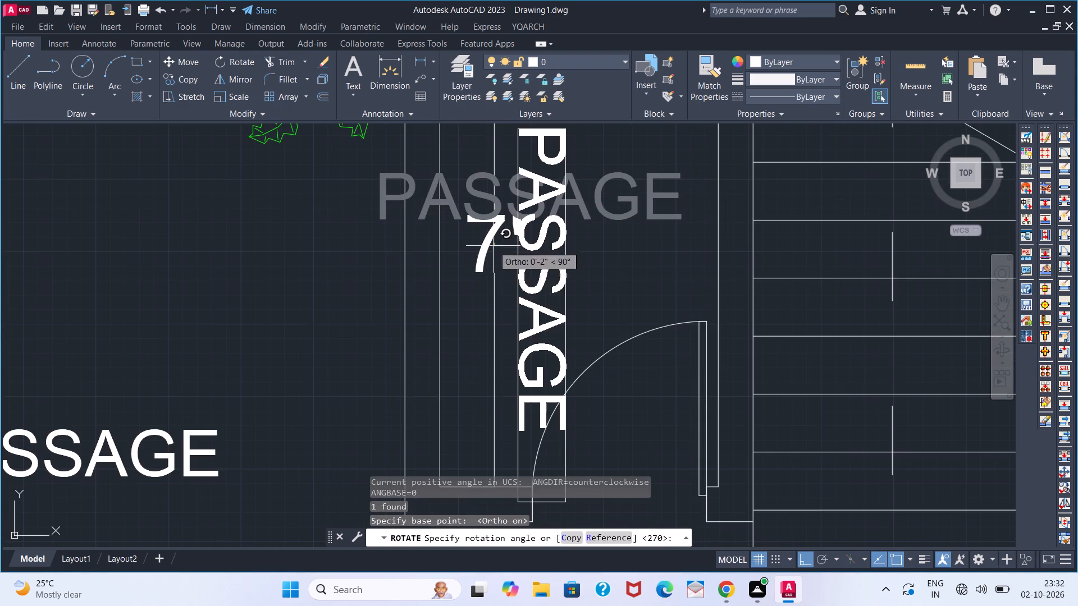
click(491, 254)
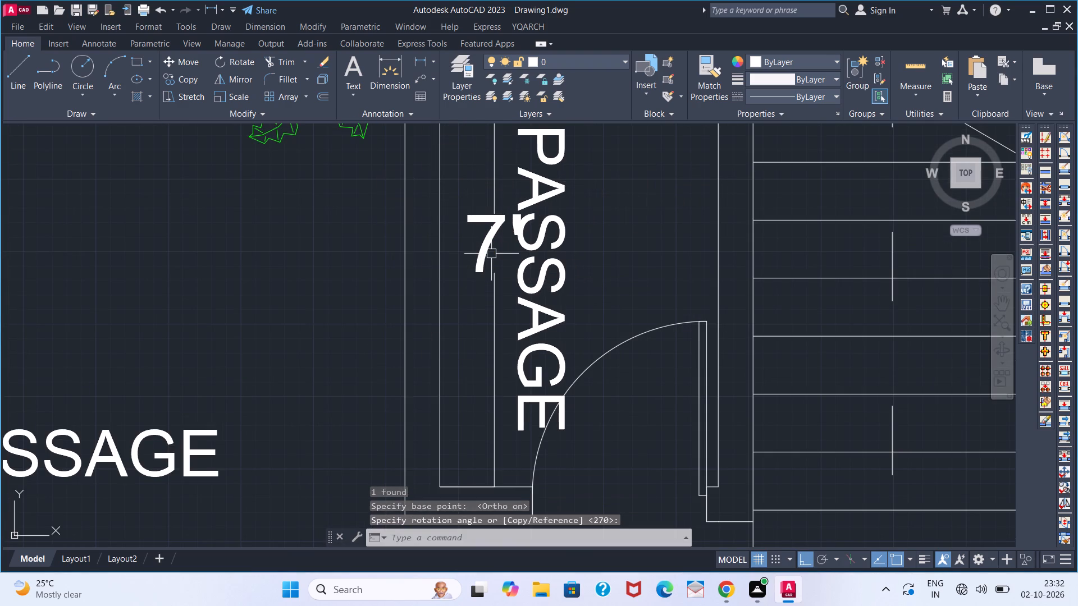
key(space)
scroll(512, 242, down, 2)
key(space)
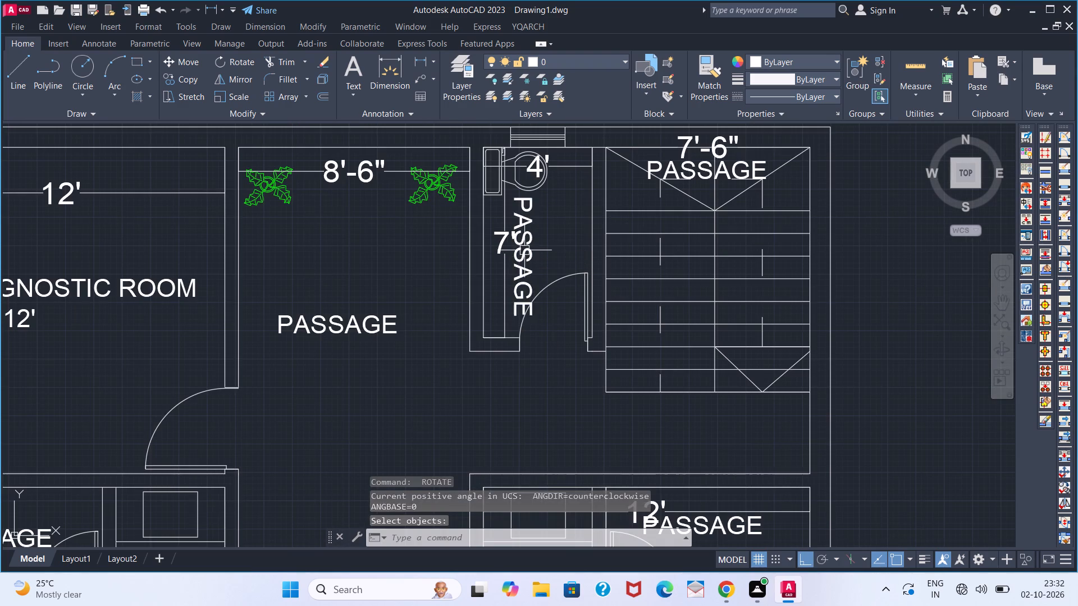
Replace the toilet's rotated PASSAGE text with C.WR, and add 4'X7' on a new line.
triple_click(525, 250)
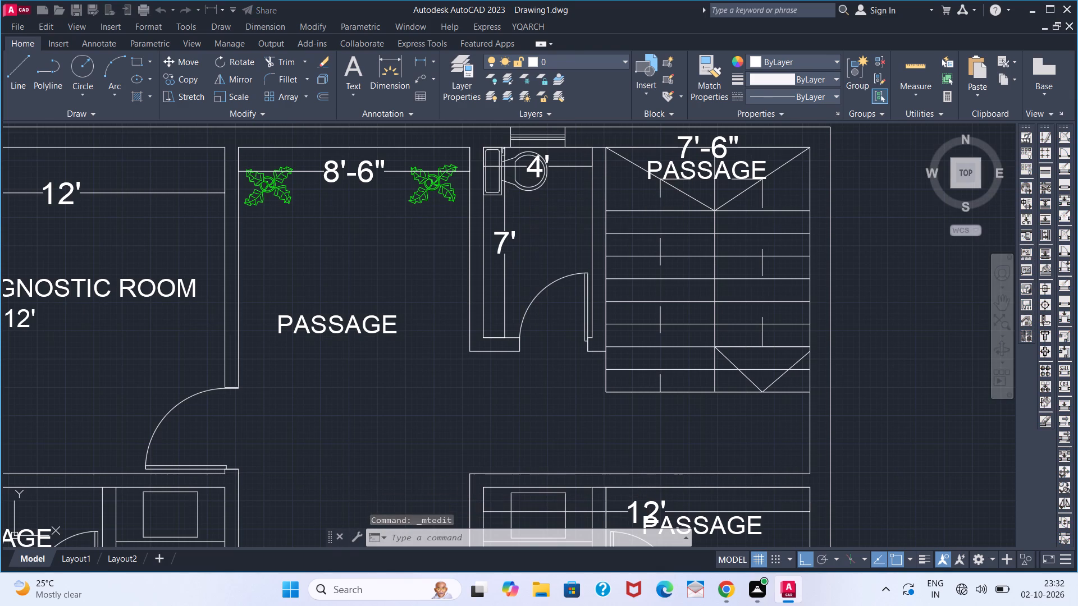
double_click(528, 249)
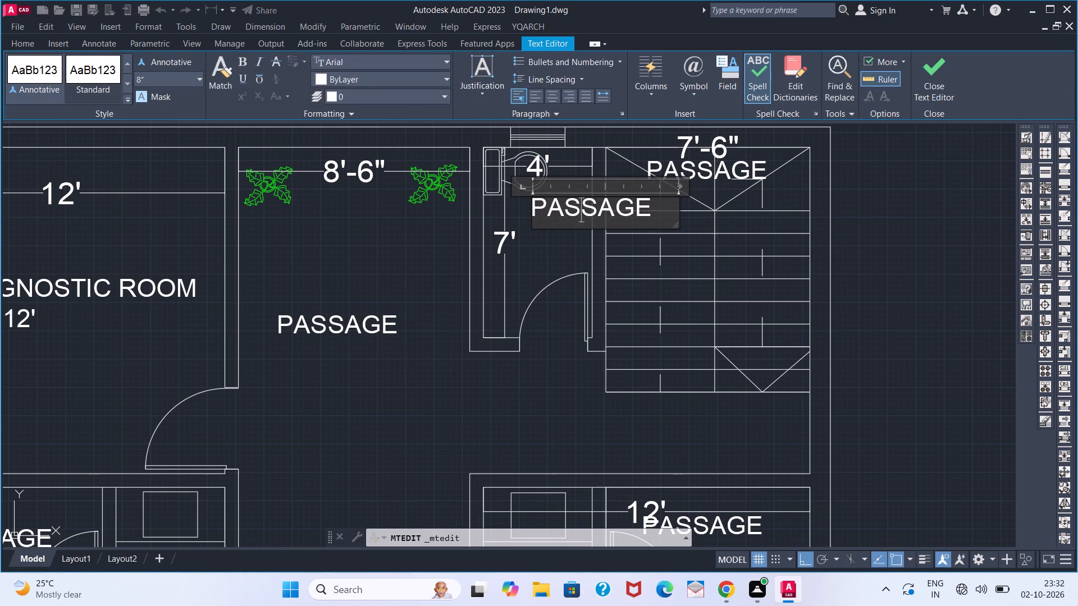
click(663, 205)
key(BackSpace)
key(BackSpace)
key(BackSpace)
key(BackSpace)
key(BackSpace)
key(BackSpace)
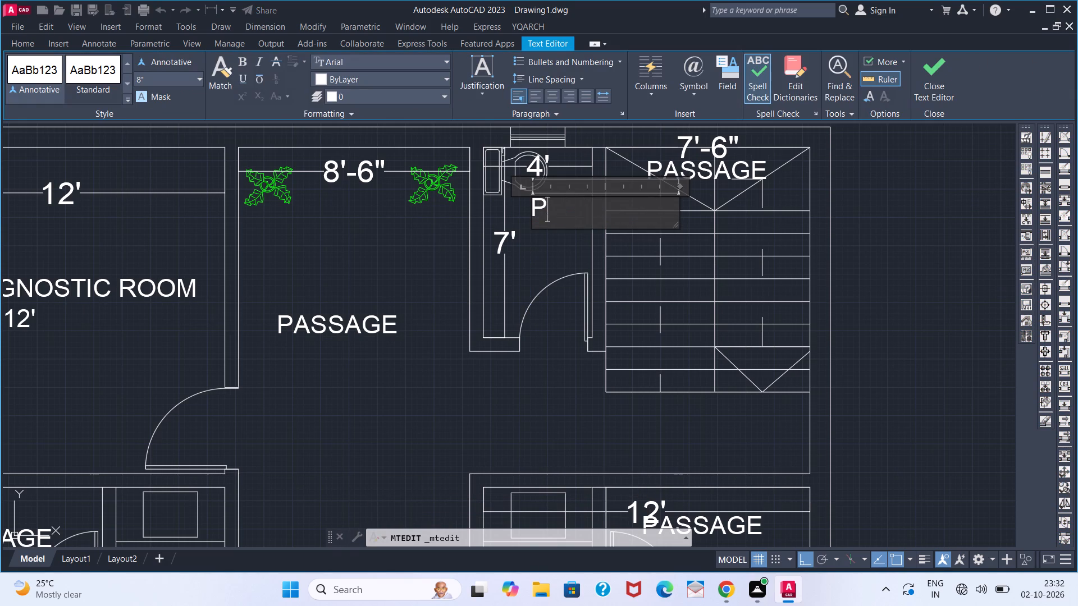
key(BackSpace)
text(C.)
text(WR)
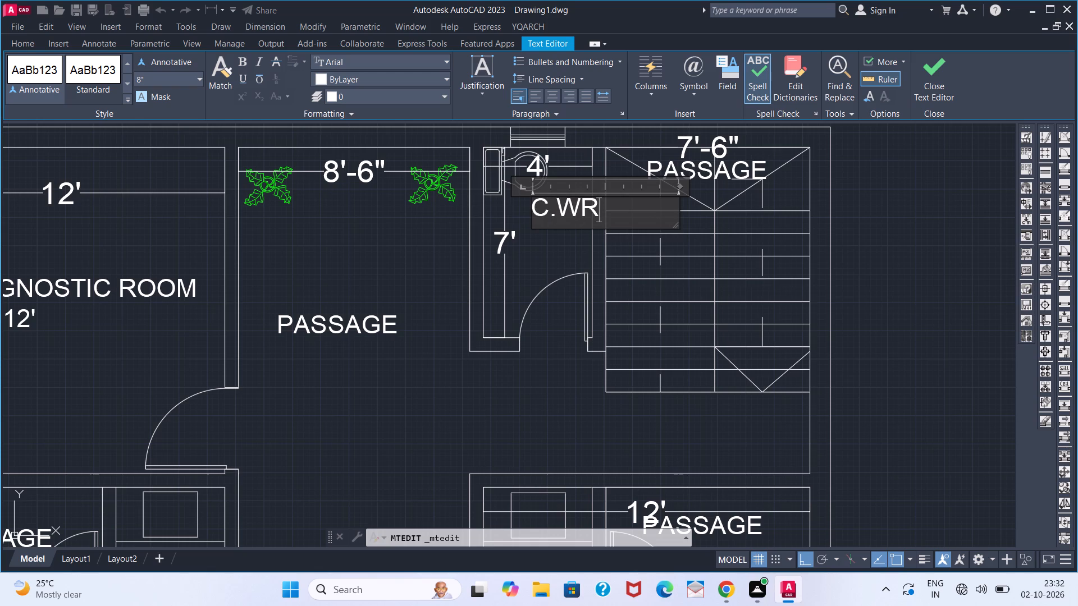
key(Return)
text(4')
text(X7')
click(408, 252)
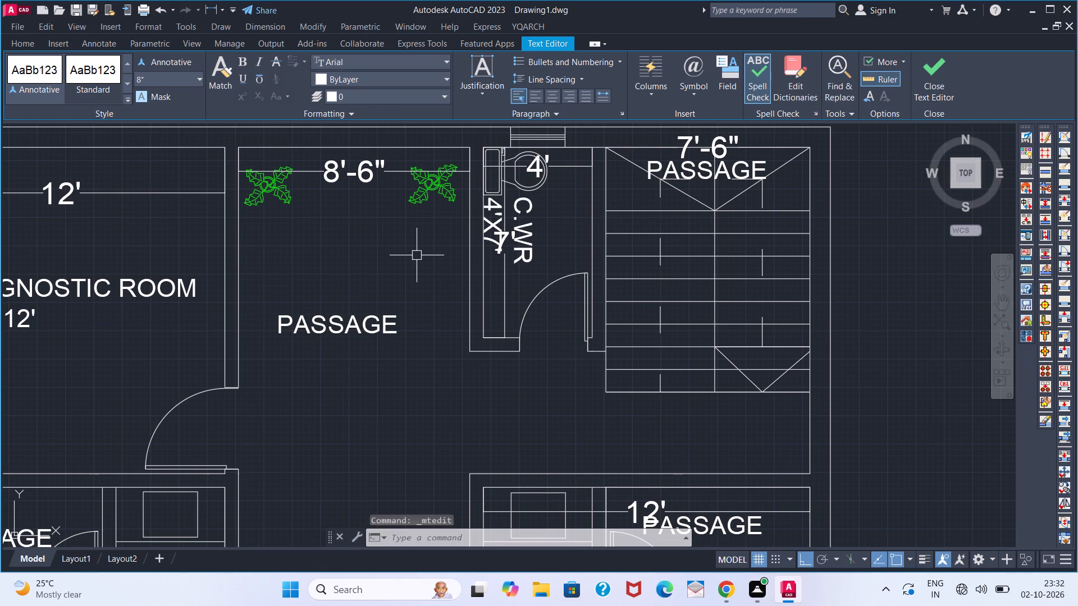
Move the vertical C.WR 4'X7' label sideways, away from the passage-side wall and into the toilet's open floor area.
click(540, 233)
click(527, 233)
drag(527, 233, 526, 232)
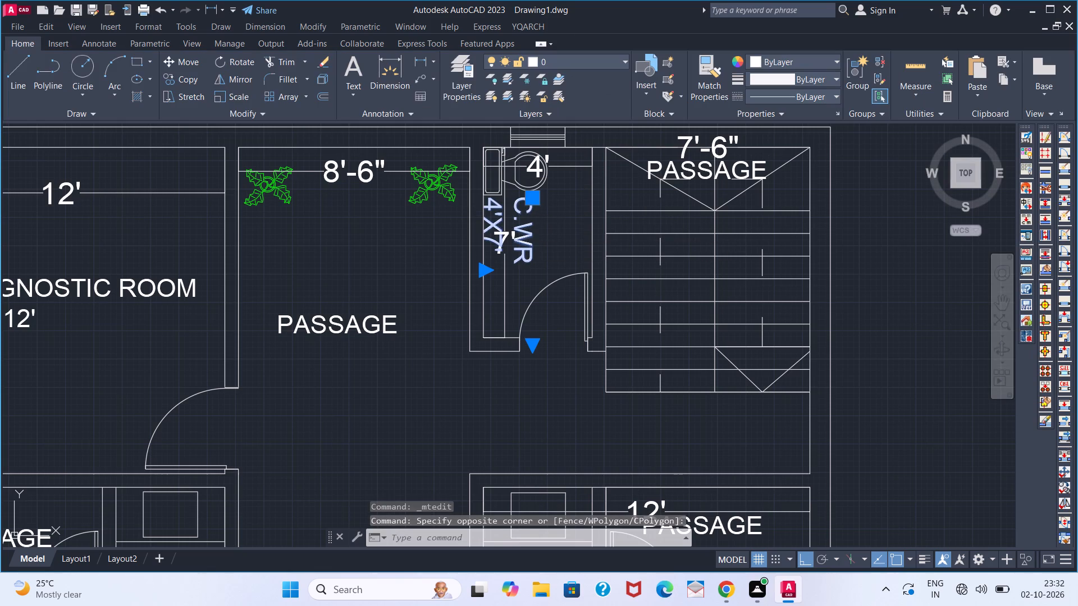
drag(526, 232, 567, 233)
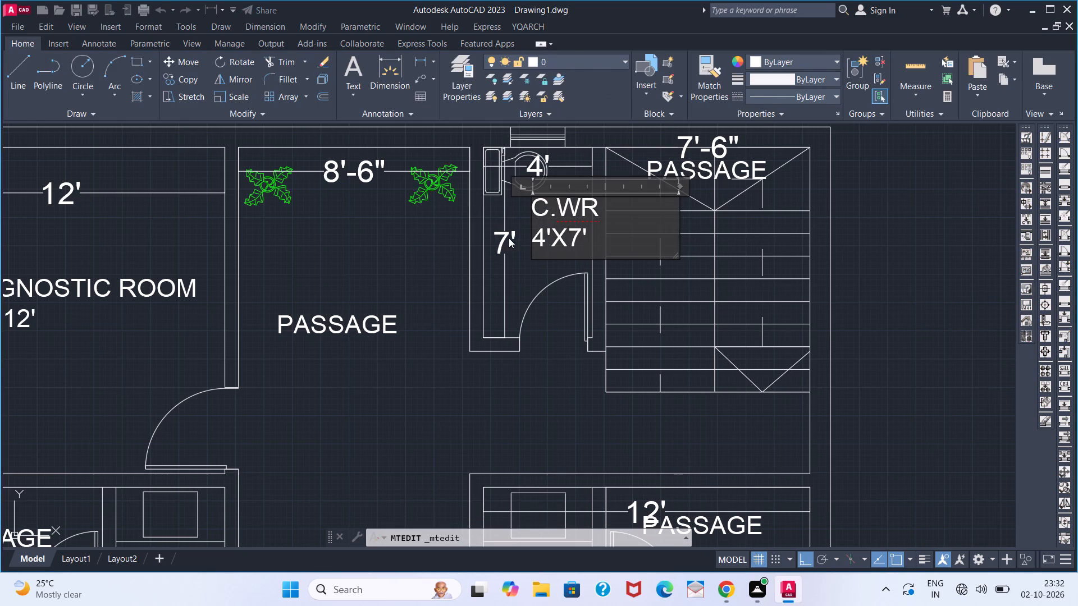
click(509, 238)
drag(519, 236, 565, 233)
click(559, 227)
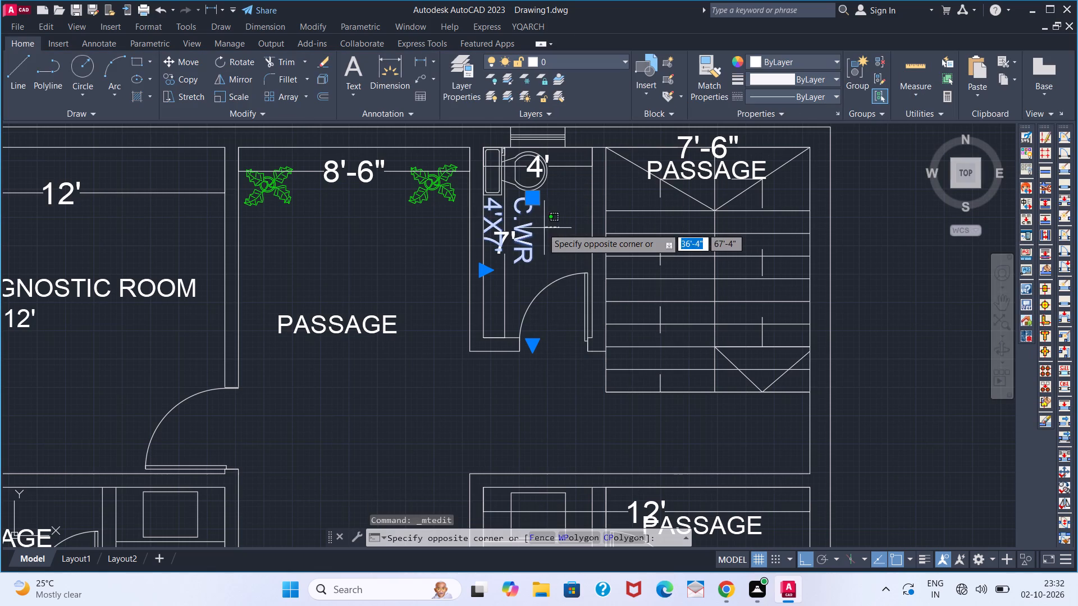
drag(521, 228, 540, 228)
drag(520, 231, 538, 232)
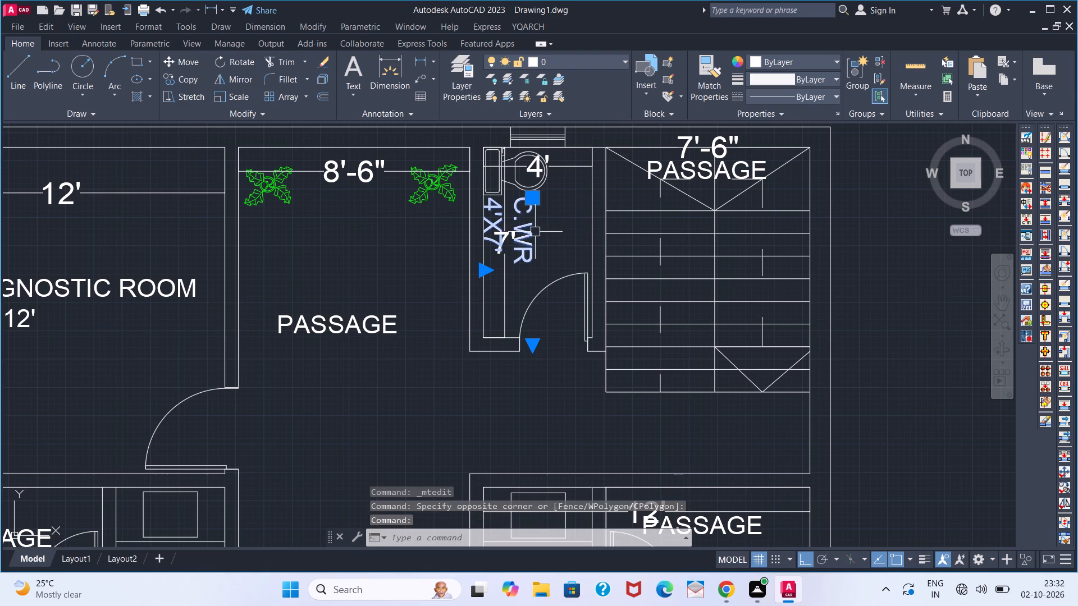
drag(538, 232, 549, 231)
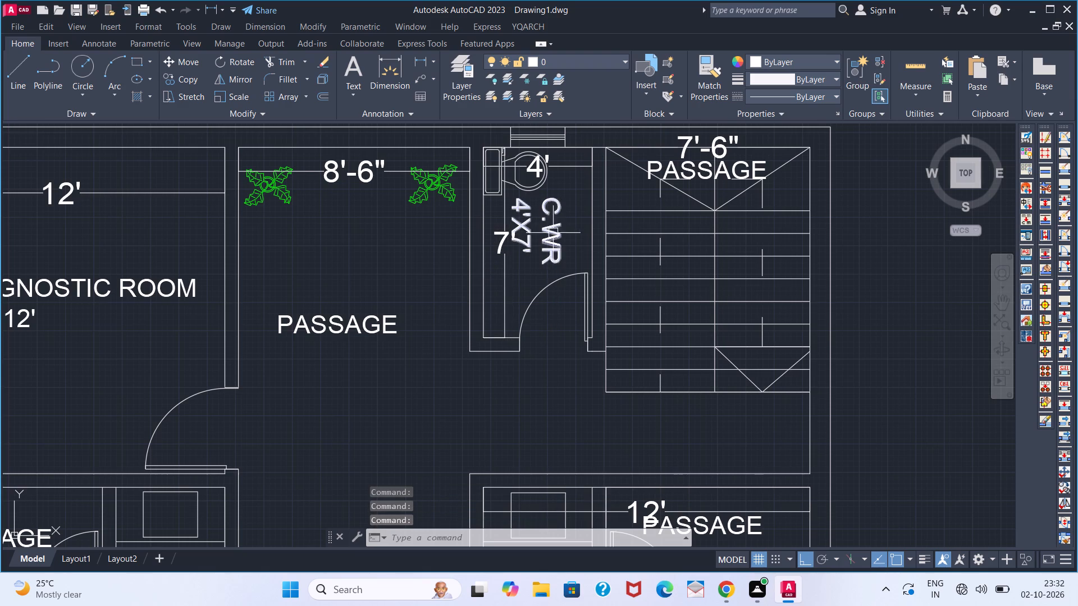
Replace the PASSAGE text over the staircase with STAIRS and finish editing.
double_click(665, 160)
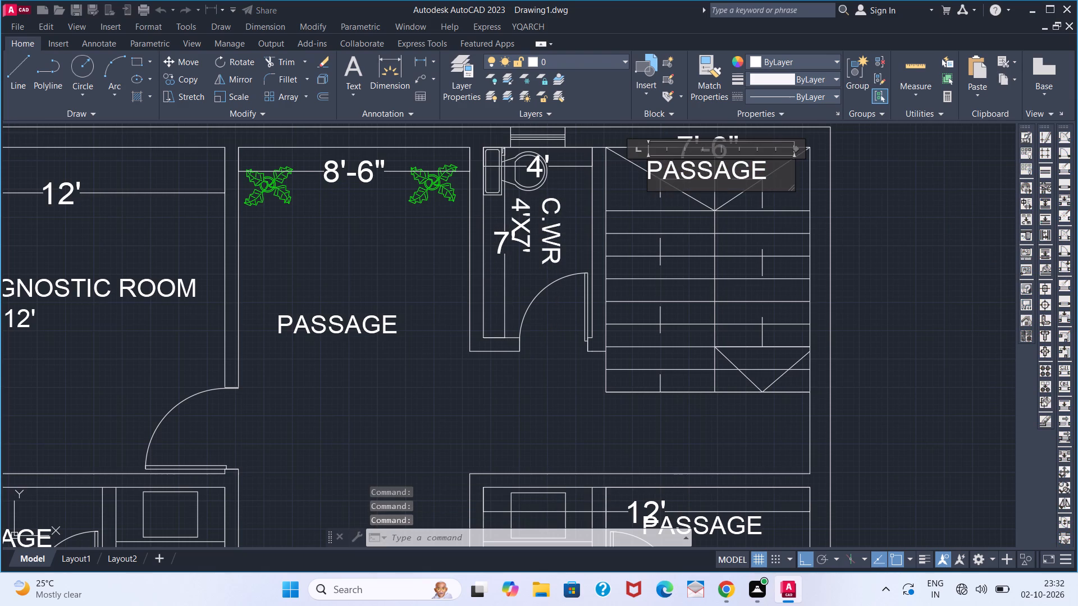
key(Right)
key(Right)
key(Right)
key(Right)
key(Right)
key(Right)
key(Right)
key(Right)
key(Right)
key(Right)
key(Right)
key(Right)
key(Right)
key(Right)
key(BackSpace)
key(BackSpace)
key(BackSpace)
key(BackSpace)
key(BackSpace)
key(BackSpace)
key(BackSpace)
key(BackSpace)
key(BackSpace)
key(BackSpace)
key(BackSpace)
key(BackSpace)
key(BackSpace)
key(BackSpace)
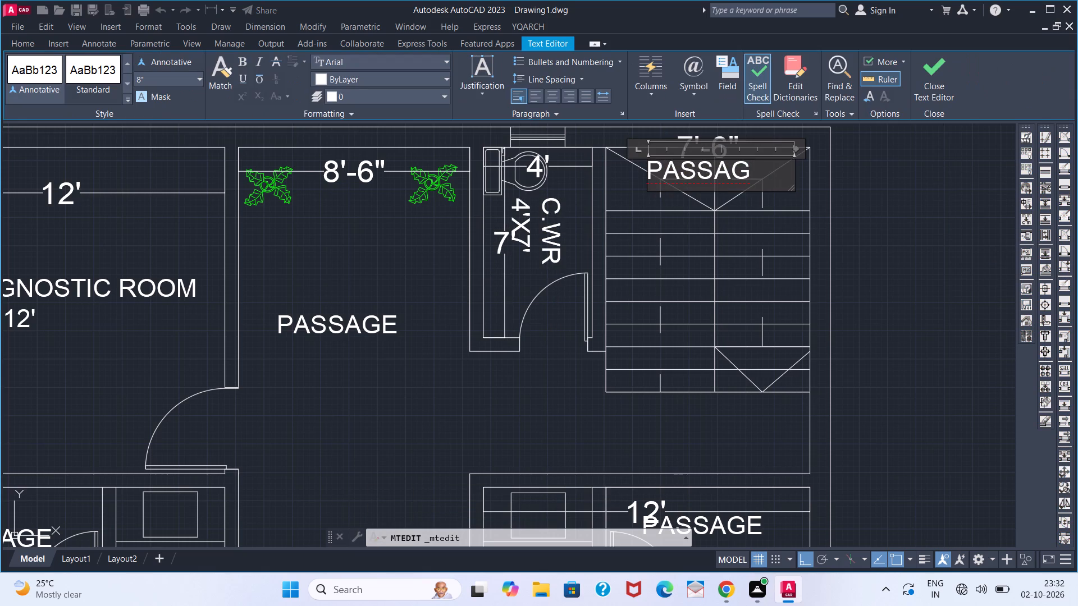
key(d)
key(BackSpace)
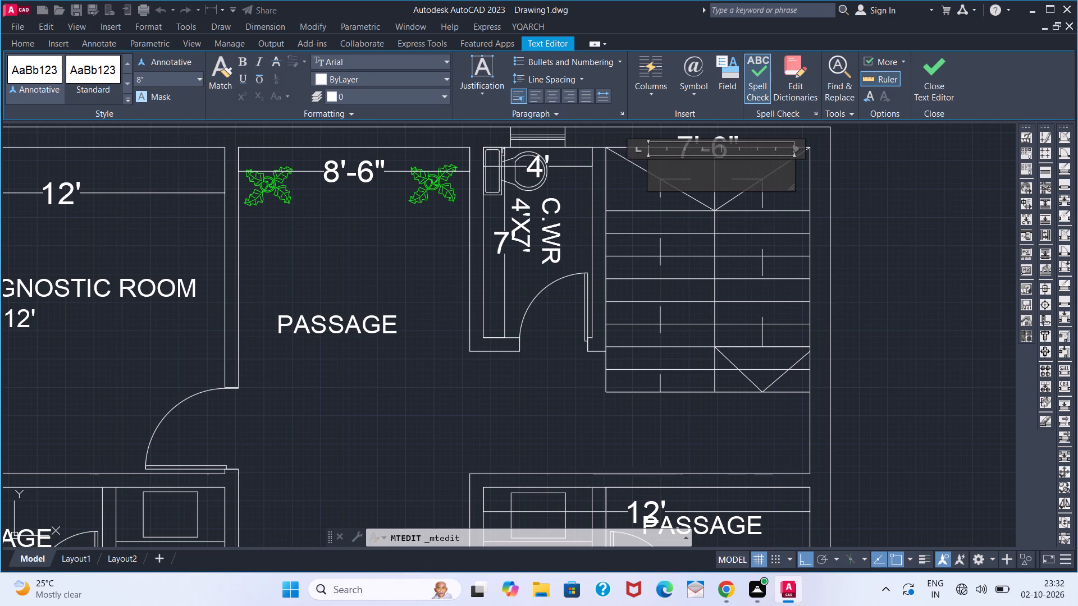
text(STAIRS)
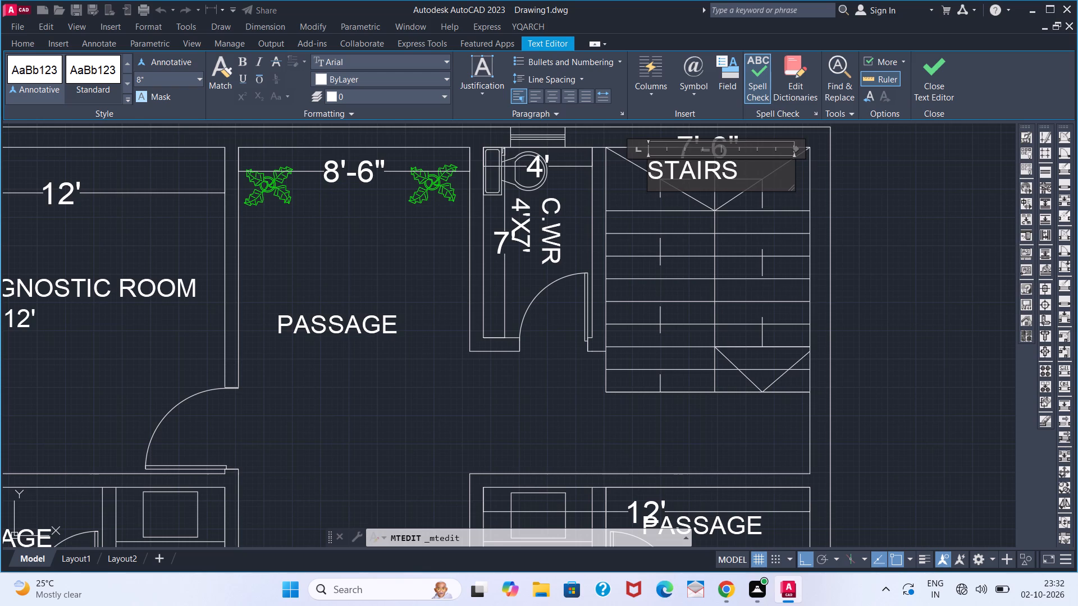
click(429, 324)
Replace the main-area PASSAGE text in the bed room below the diagnostic room with EXAM ROOM, and add 12'X12' on a new line.
scroll(449, 367, down, 2)
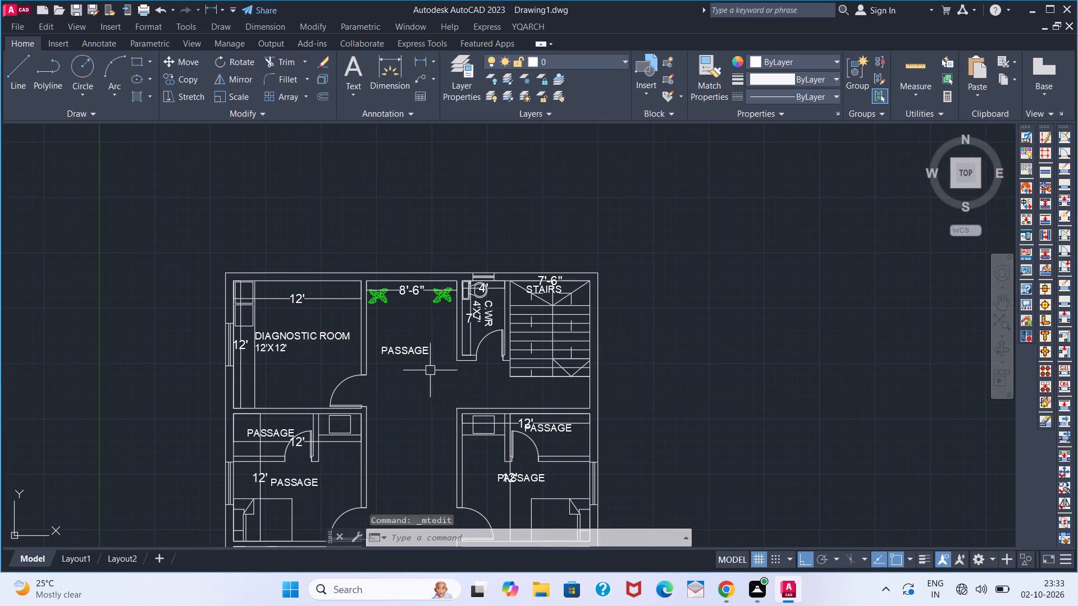
middle_drag(423, 410, 393, 261)
scroll(394, 299, down, 1)
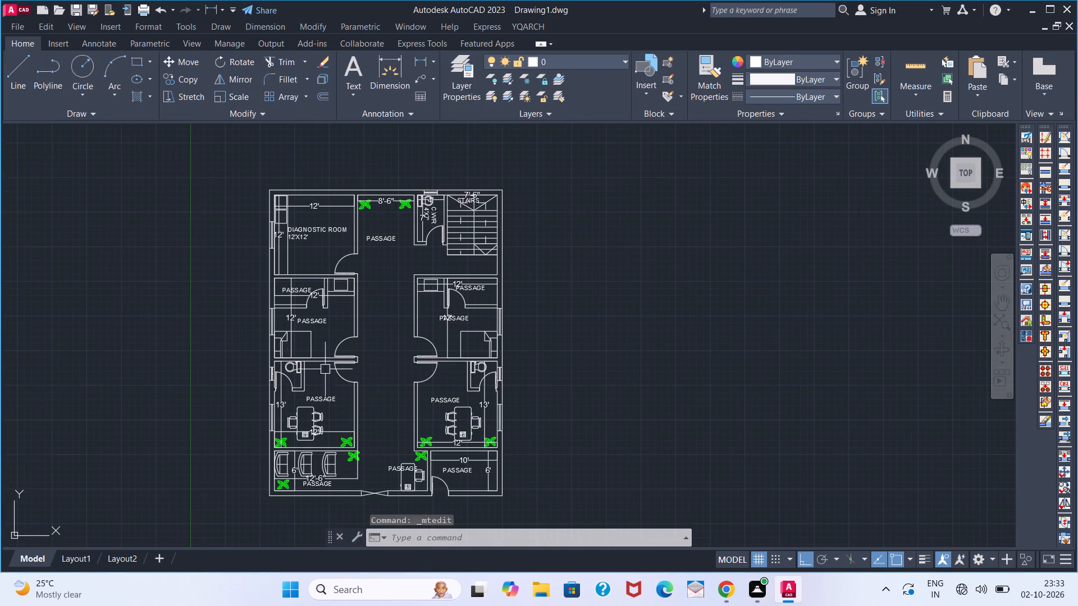
scroll(332, 328, up, 1)
triple_click(307, 314)
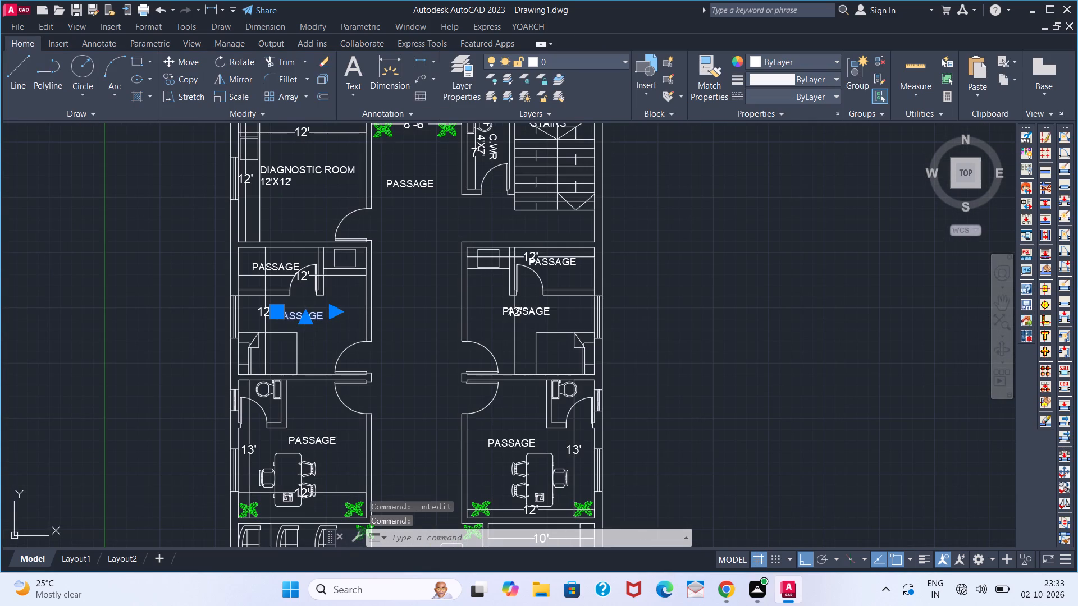
click(324, 318)
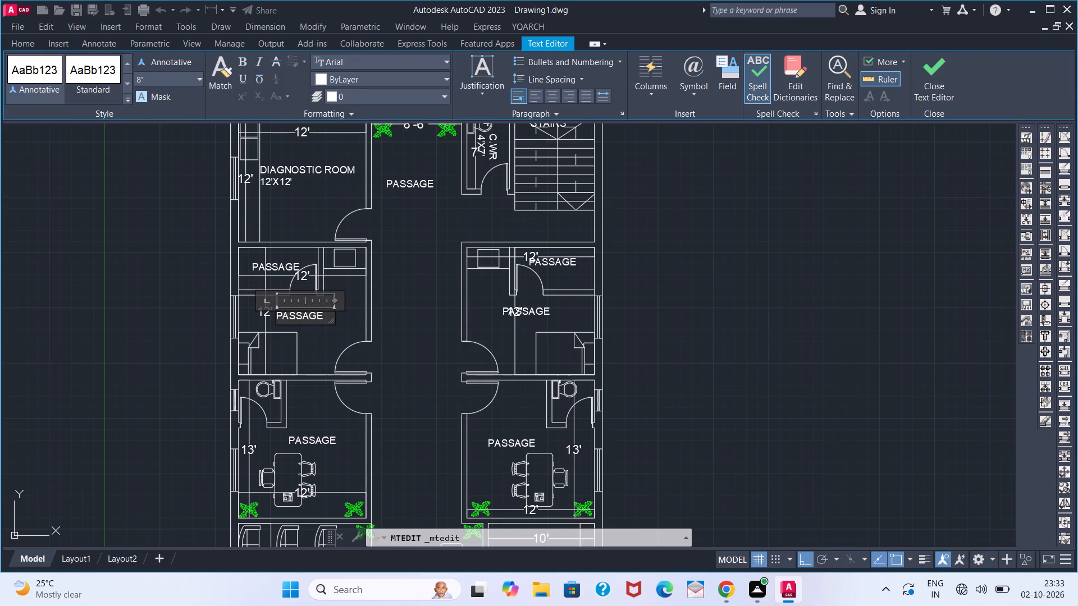
key(BackSpace)
key(BackSpace)
key(BackSpace)
key(BackSpace)
key(BackSpace)
key(BackSpace)
key(BackSpace)
key(BackSpace)
key(BackSpace)
text(EXAM)
key(space)
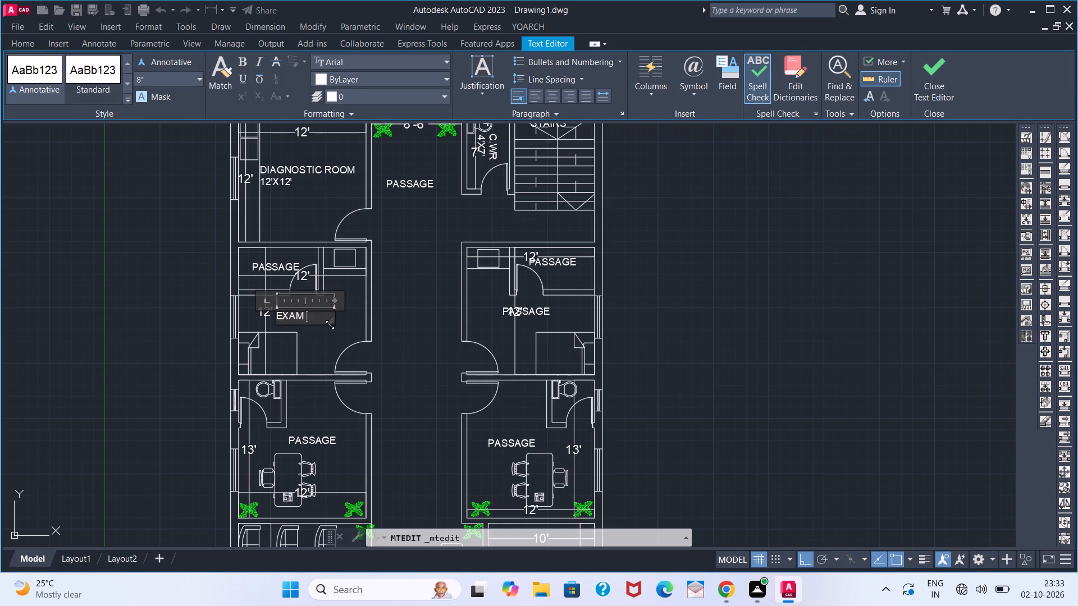
text(ROOM)
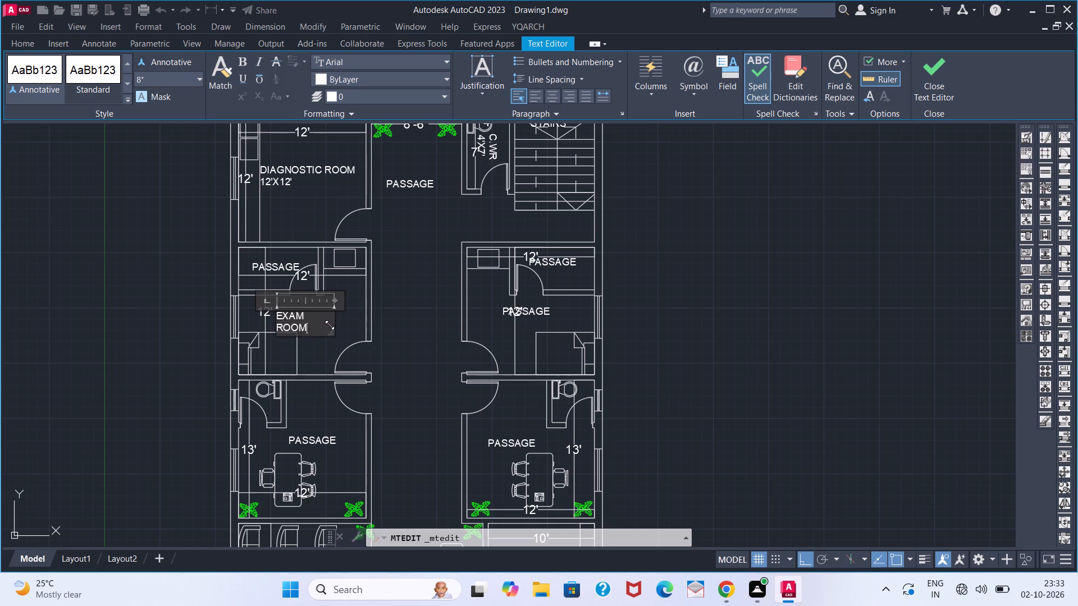
key(Return)
text(12'12)
key(BackSpace)
key(BackSpace)
text(X12')
Widen the text frame so EXAM ROOM fits on one line above 12'X12', and finish editing.
drag(333, 343, 357, 350)
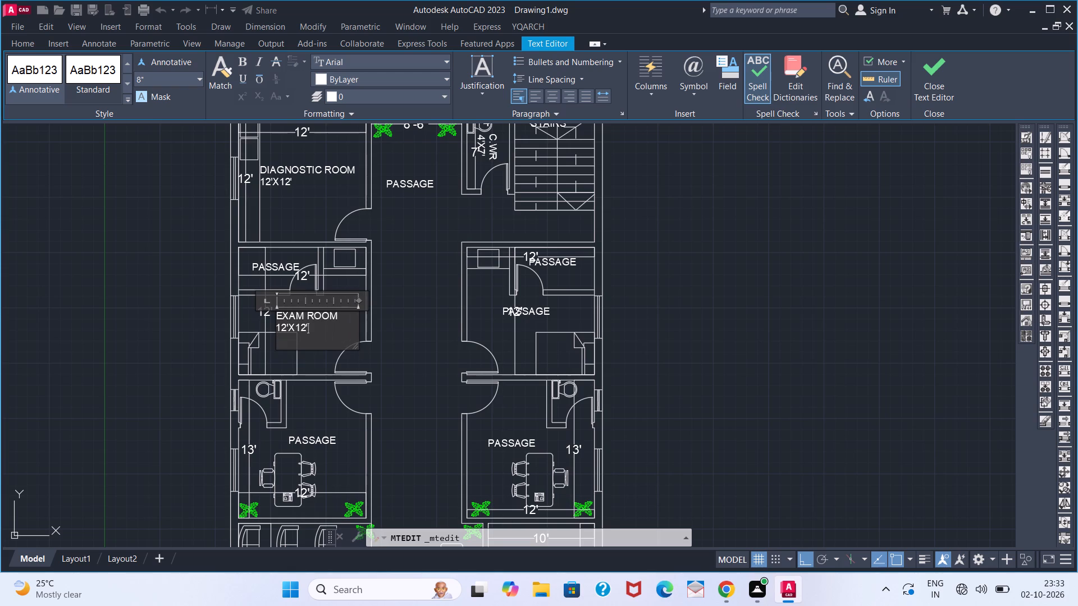
click(415, 314)
Delete the main-area PASSAGE label in the opposite bed room and place a copy of the EXAM ROOM 12'X12' label there.
click(543, 309)
key(Delete)
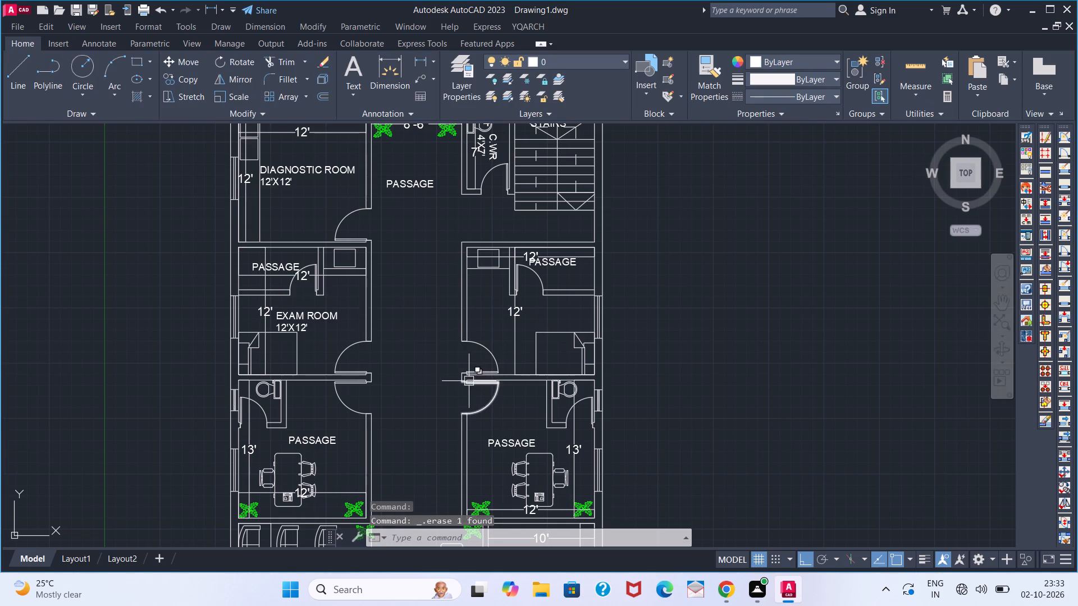
click(326, 311)
text(CO)
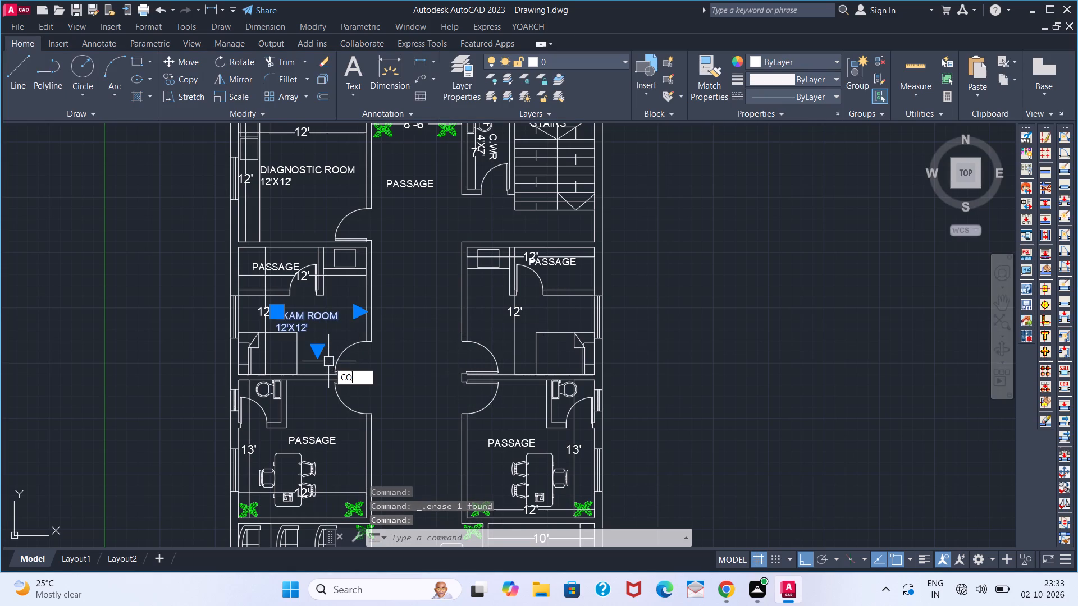
key(Return)
click(309, 323)
click(514, 331)
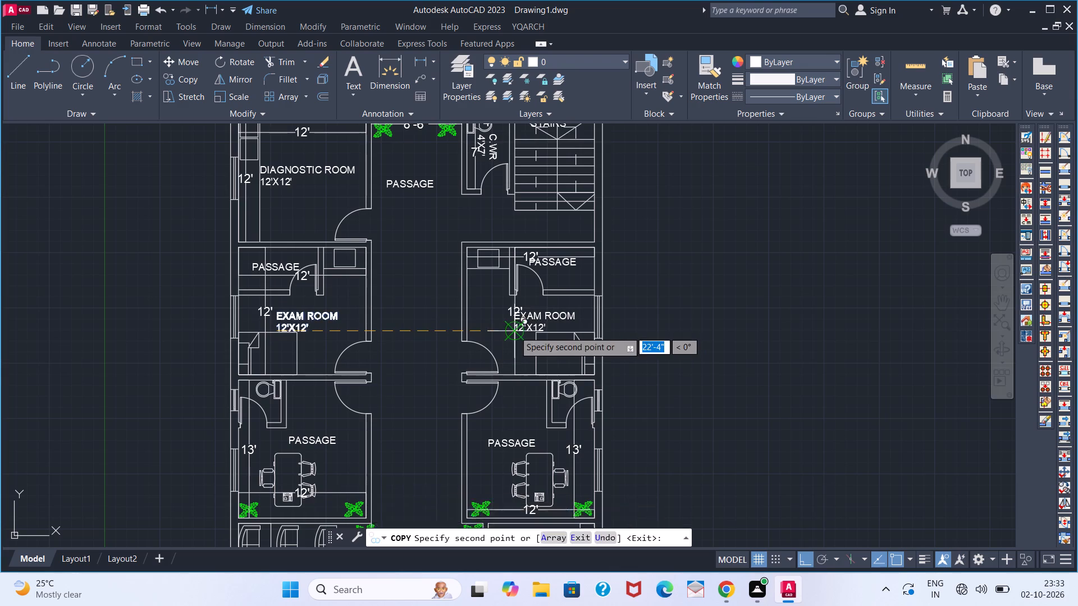
End the label copy and erase the two 12' dimensions in the exam room block below the staircase.
key(space)
scroll(496, 314, up, 2)
middle_drag(517, 259, 350, 385)
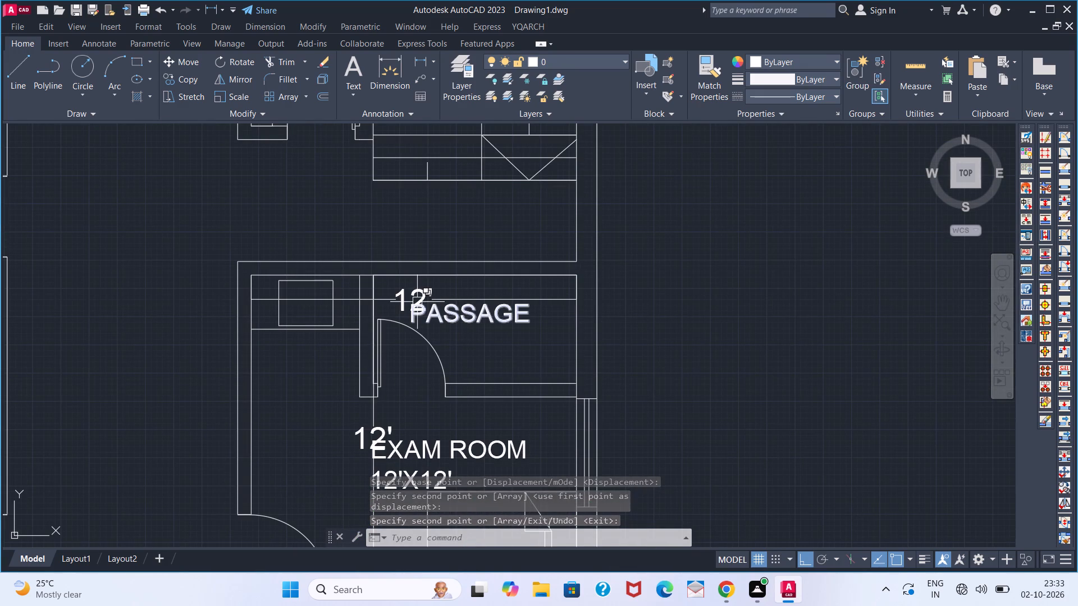
click(415, 295)
click(371, 406)
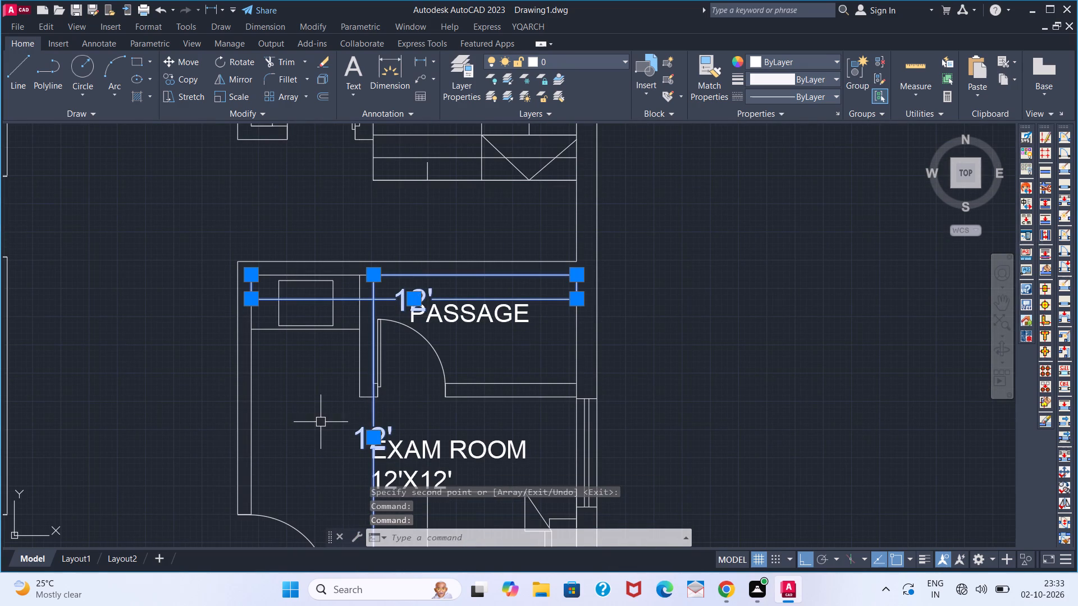
key(Delete)
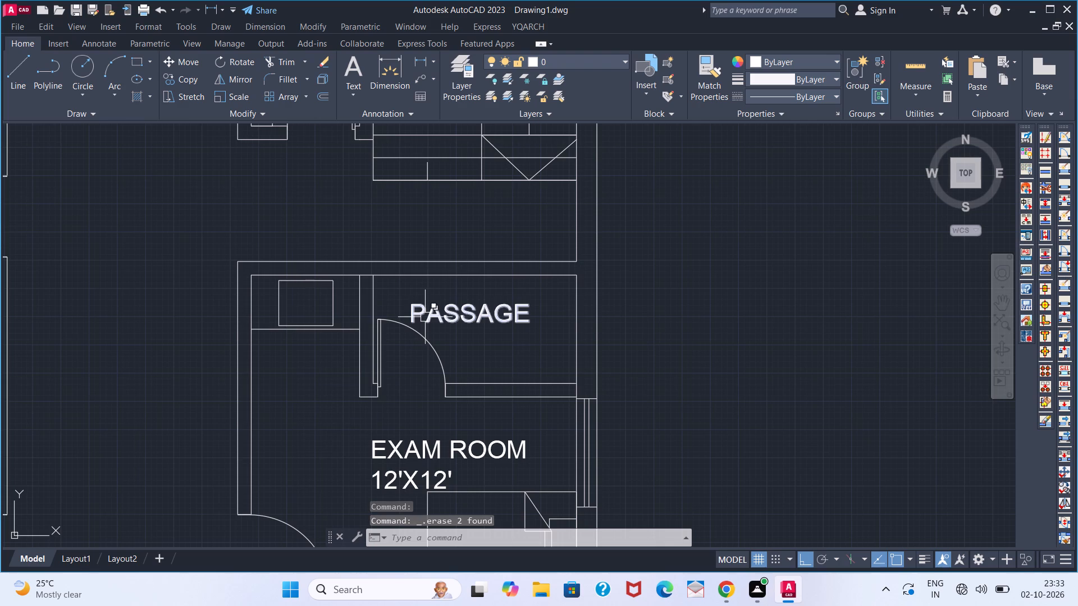
Measure the depth and width of the small PASSAGE room below the diagnostic room with linear dimensions, placing only the depth dimension.
scroll(441, 358, down, 1)
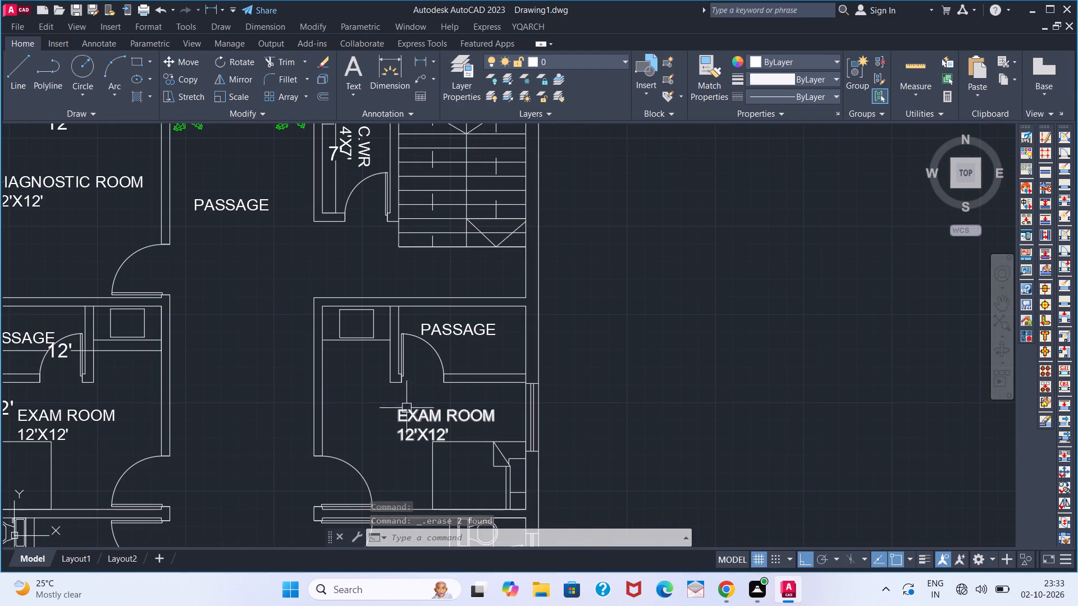
scroll(397, 417, down, 1)
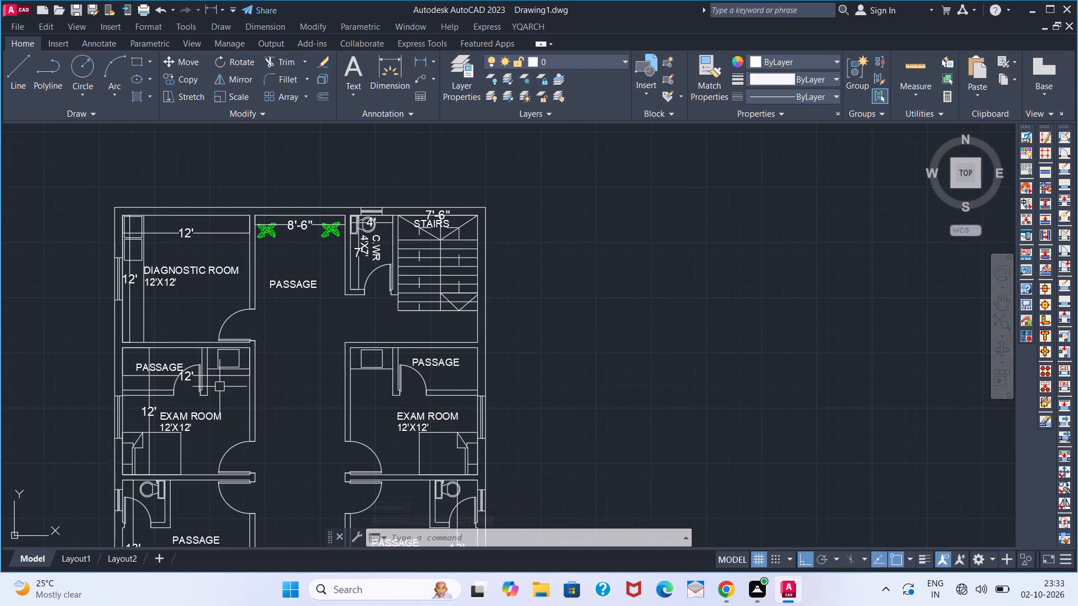
scroll(162, 361, up, 1)
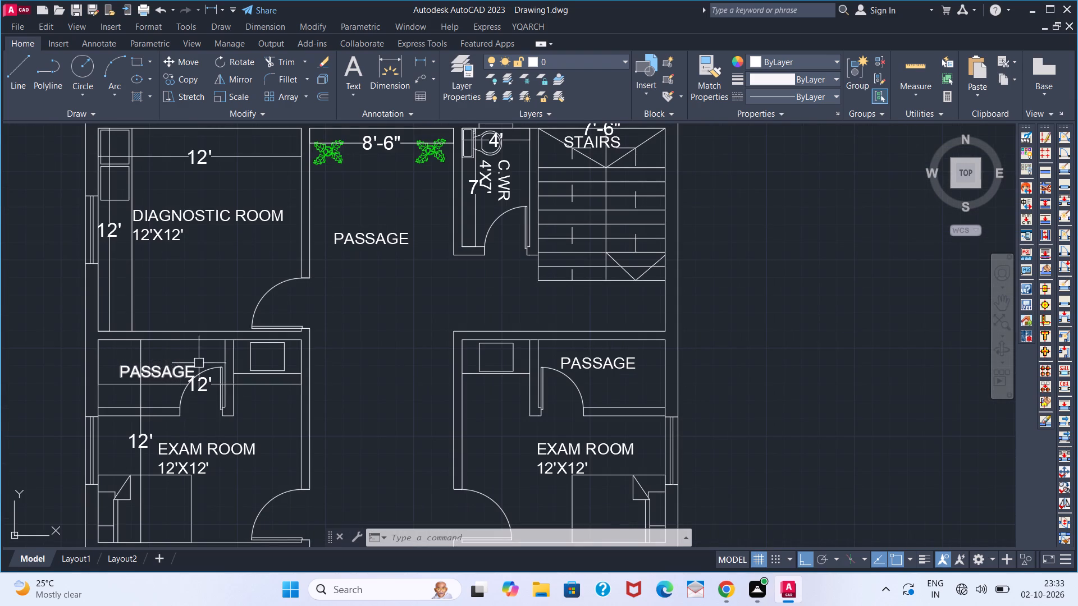
click(419, 61)
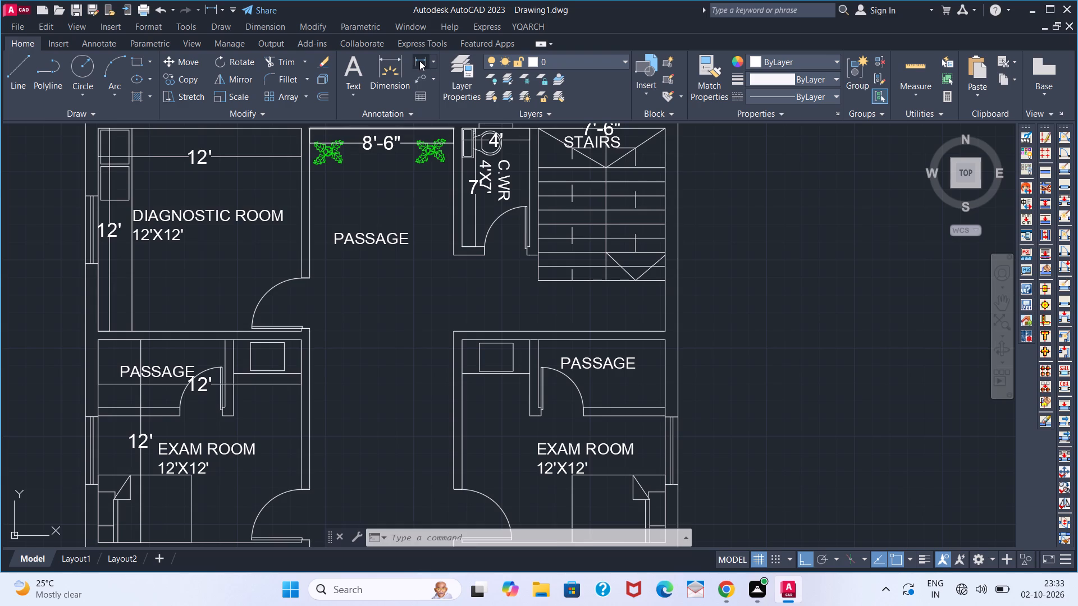
click(104, 348)
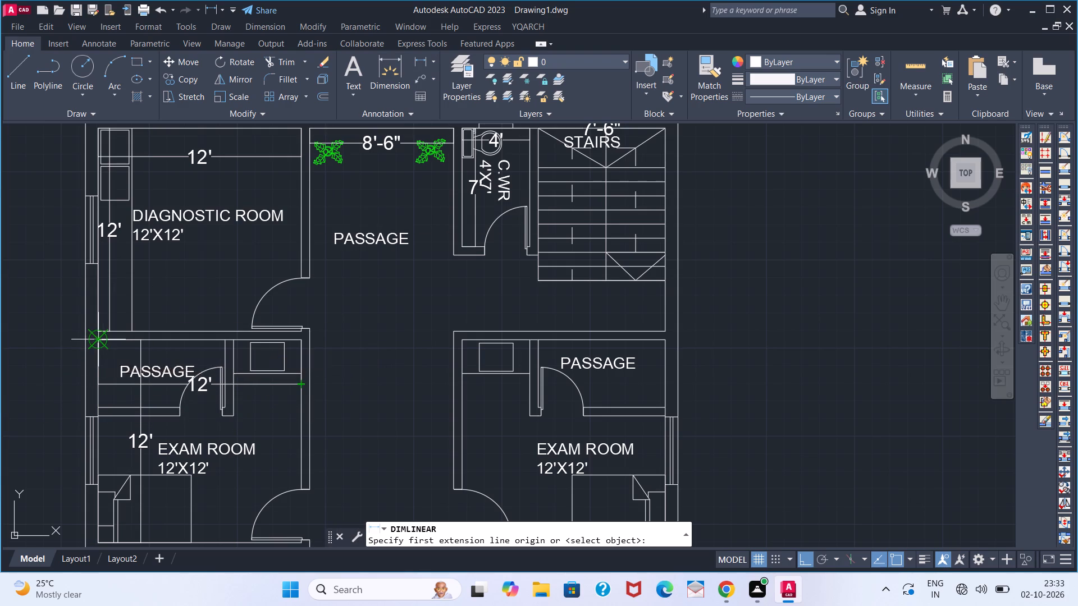
click(102, 404)
click(109, 398)
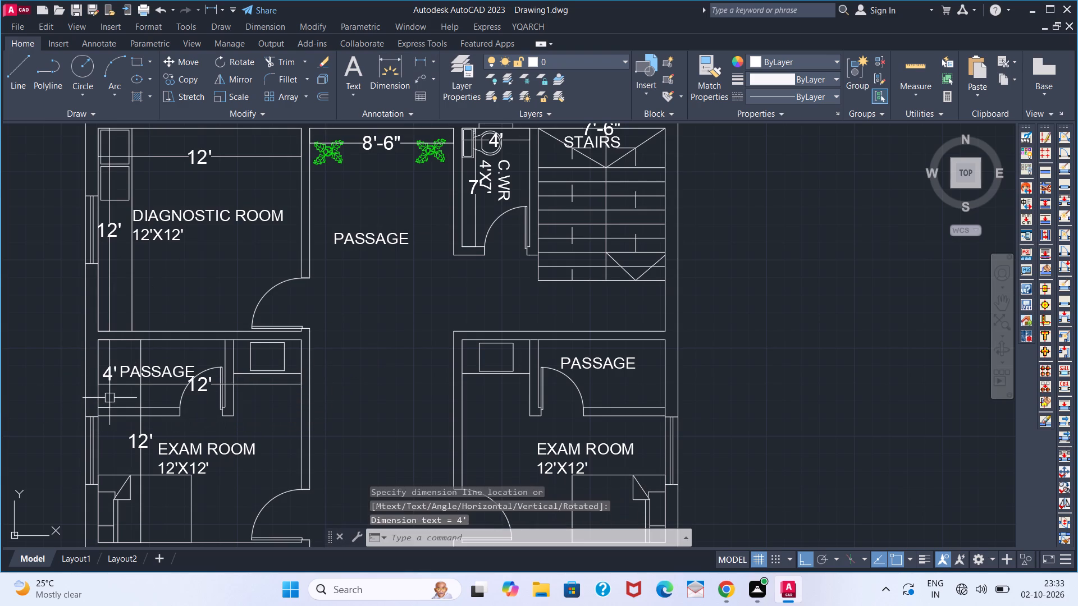
key(space)
click(96, 339)
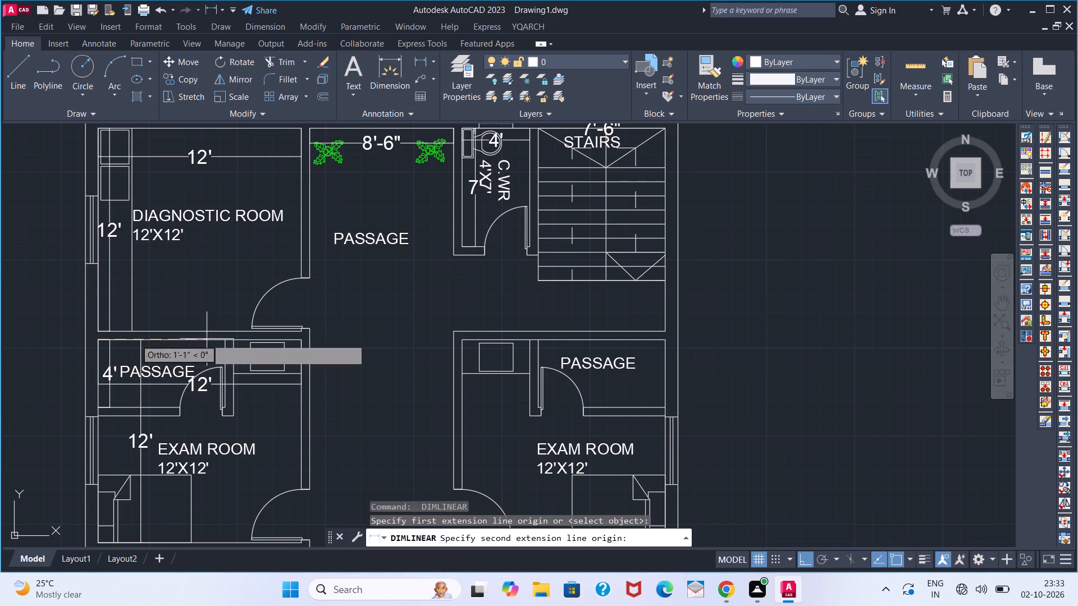
click(220, 339)
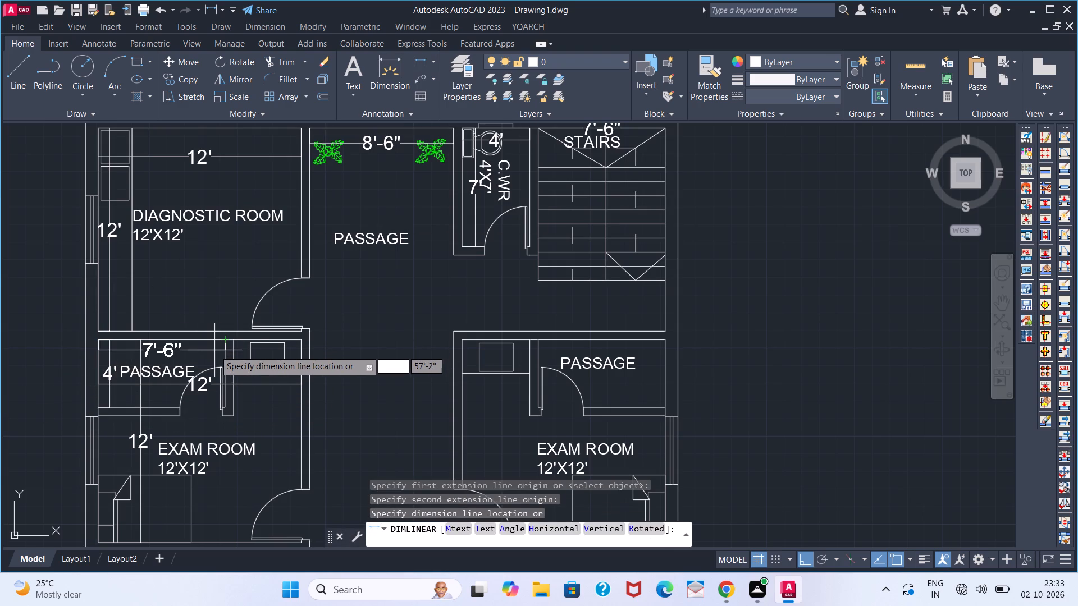
key(space)
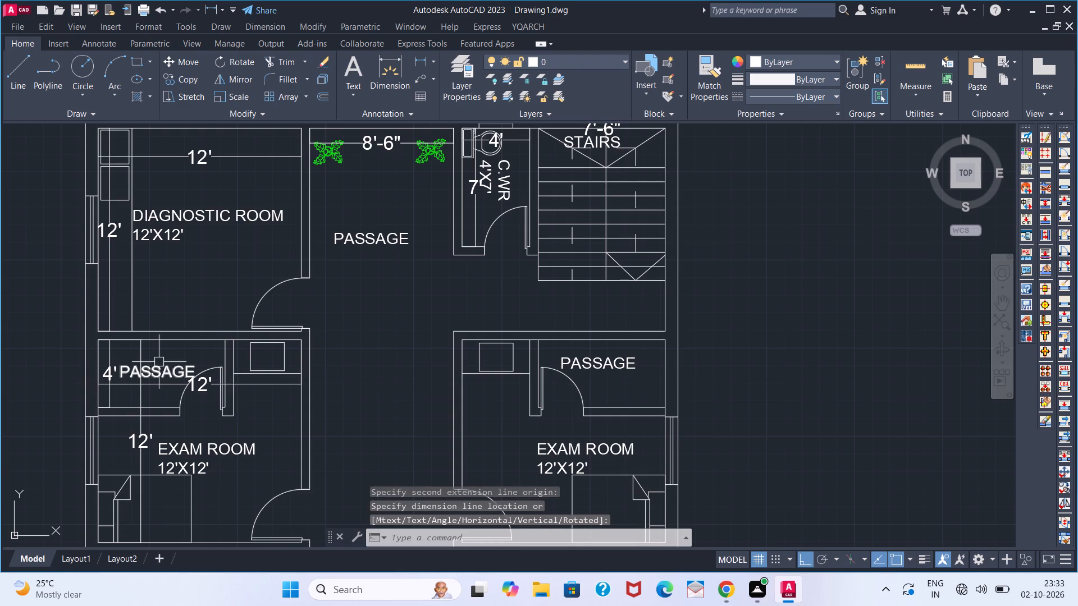
Replace the PASSAGE text in the small room below the diagnostic room with S.R, and add 7'X4' on a new line.
triple_click(159, 365)
click(191, 368)
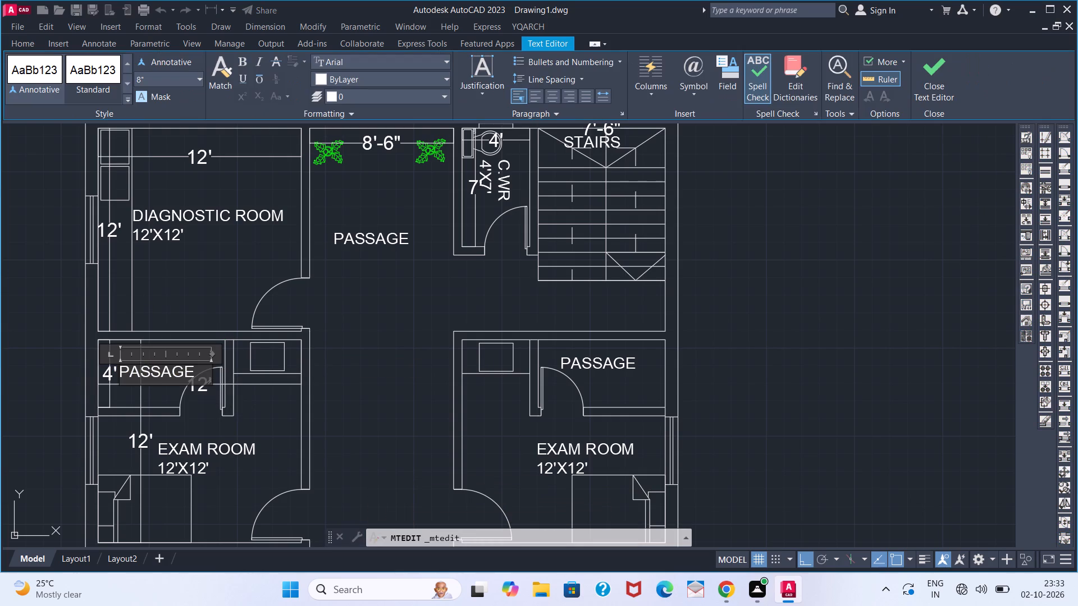
key(BackSpace)
key(Delete)
key(BackSpace)
key(BackSpace)
key(BackSpace)
key(BackSpace)
key(BackSpace)
key(BackSpace)
key(BackSpace)
key(BackSpace)
key(BackSpace)
key(BackSpace)
key(BackSpace)
text(S.R)
key(Return)
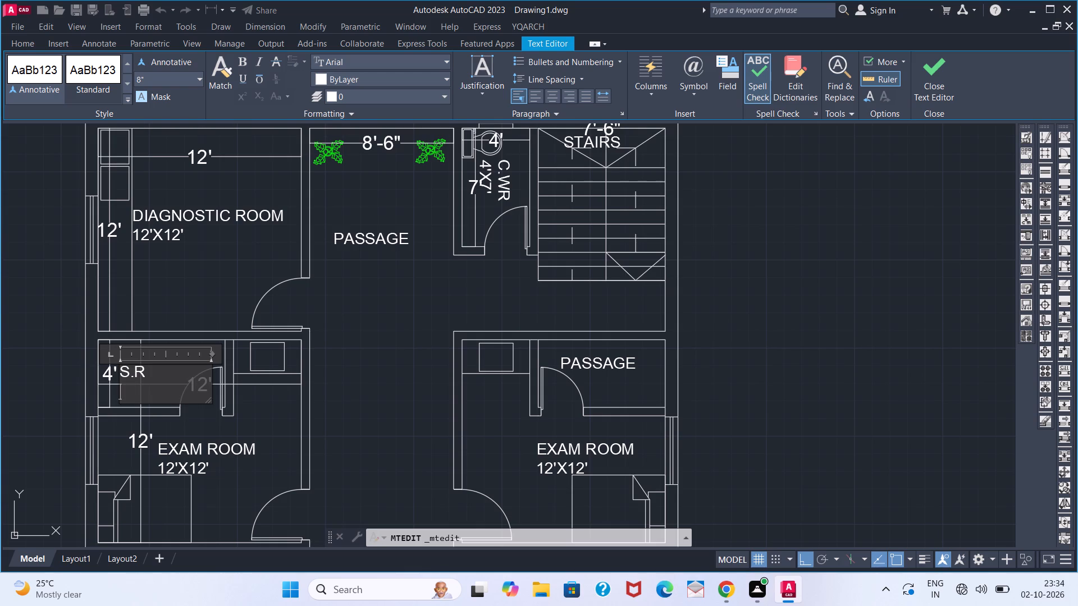
key(1)
key(BackSpace)
text(7')
key(x)
text(4')
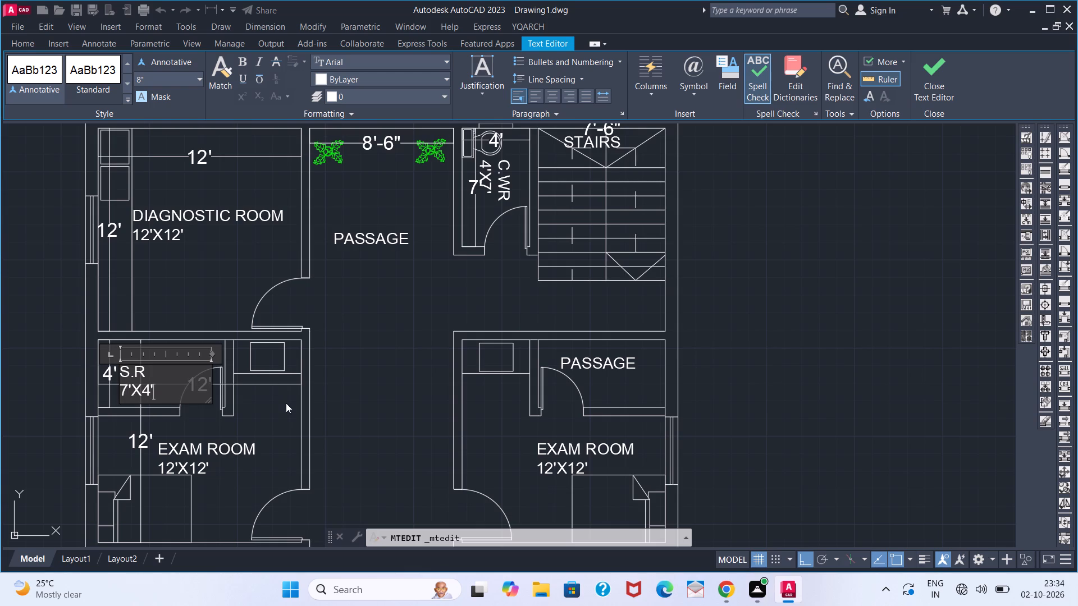
click(281, 414)
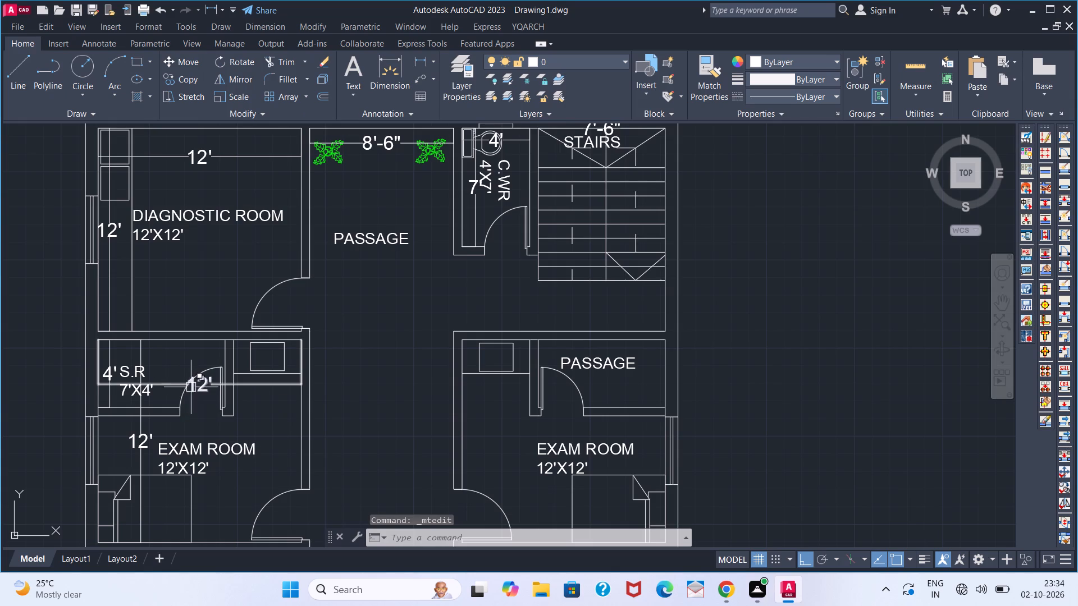
Replace the PASSAGE text in the opposite small room below the staircase with S.R, and add 7'X4' on a new line.
double_click(573, 359)
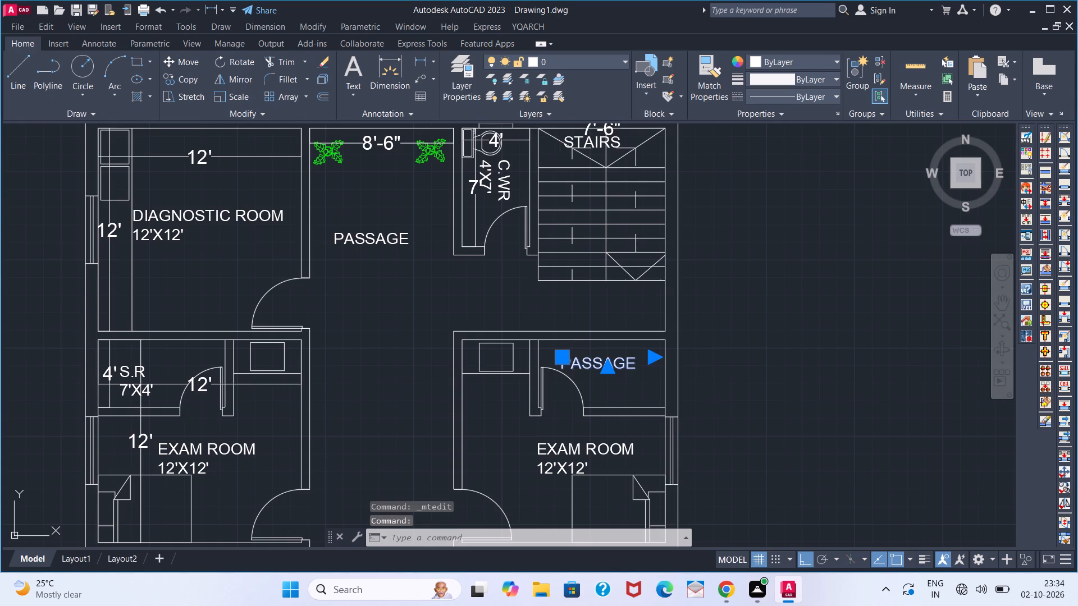
key(Right)
key(Right)
key(Right)
key(Right)
key(Right)
key(Right)
key(Right)
key(Right)
key(Right)
key(Right)
key(Right)
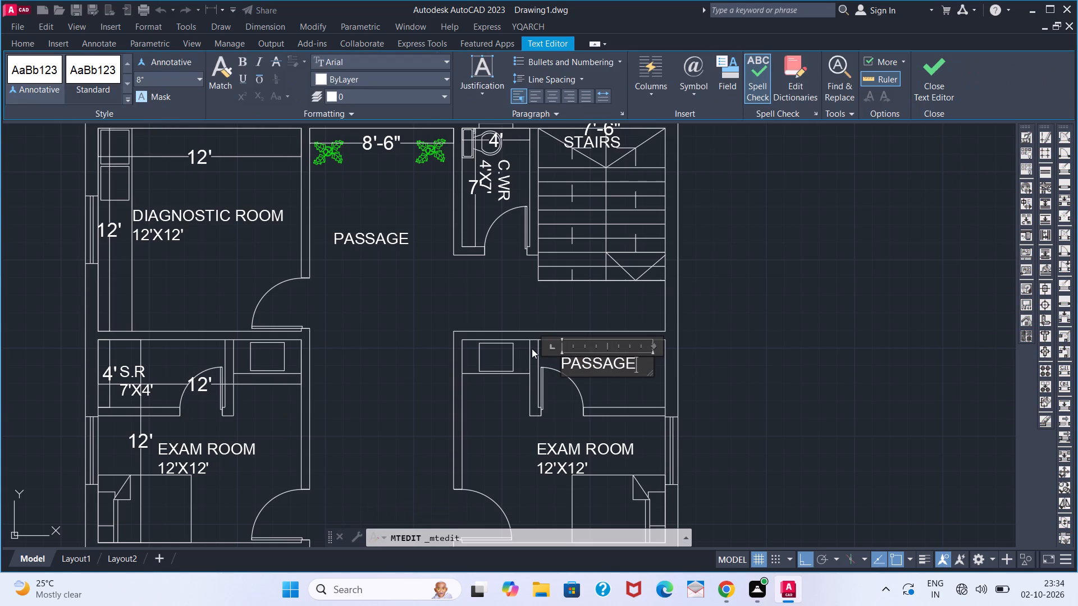
key(BackSpace)
key(bracketright)
key(BackSpace)
key(BackSpace)
key(BackSpace)
key(BackSpace)
key(BackSpace)
key(BackSpace)
key(BackSpace)
key(BackSpace)
key(BackSpace)
key(BackSpace)
key(BackSpace)
key(BackSpace)
key(BackSpace)
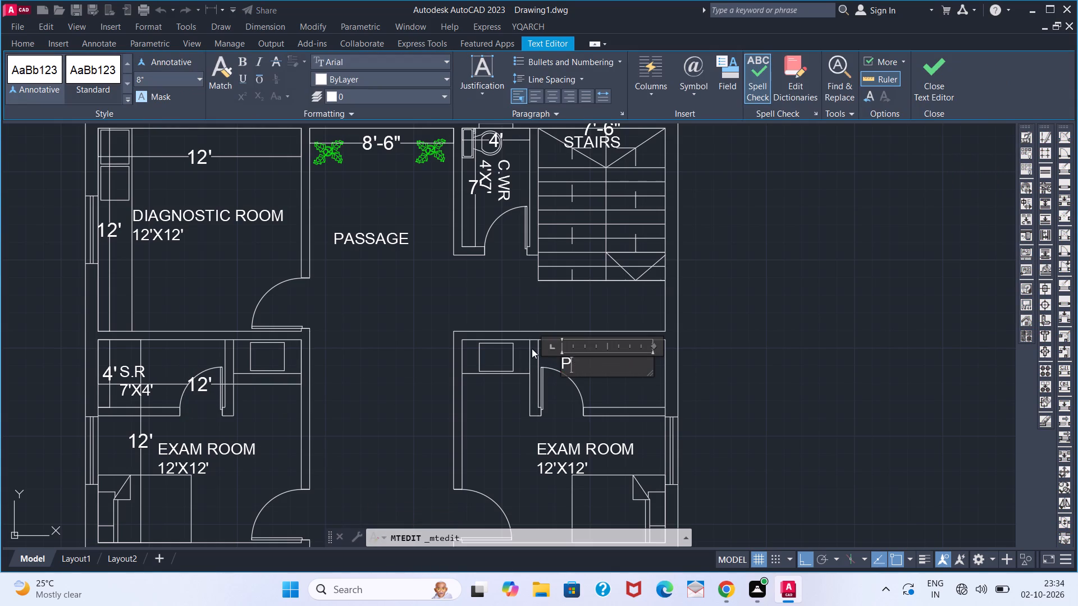
text(S.R)
key(Return)
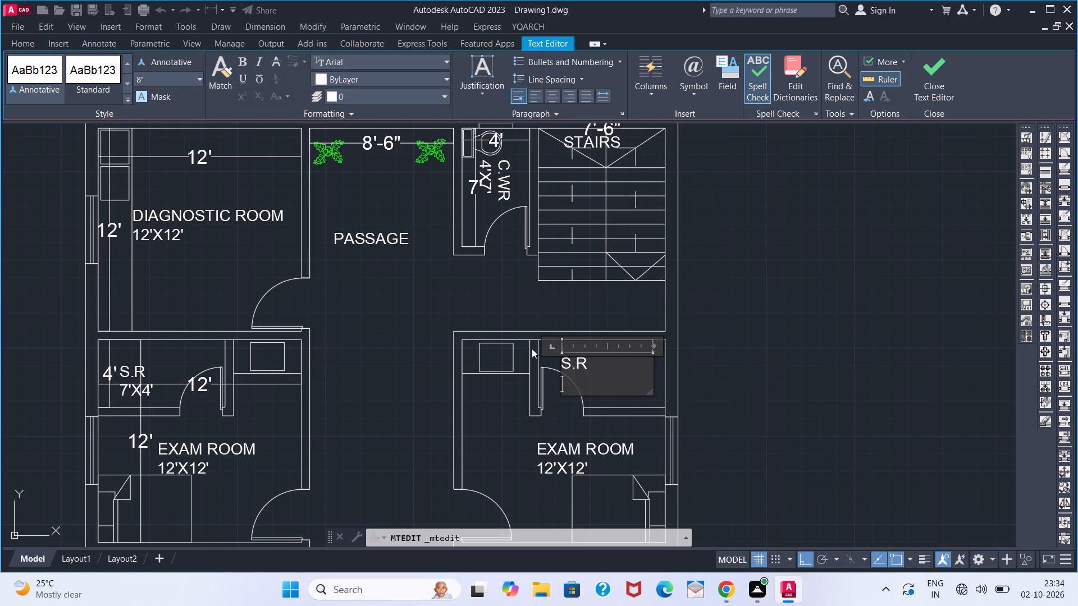
text(7'X4')
click(509, 313)
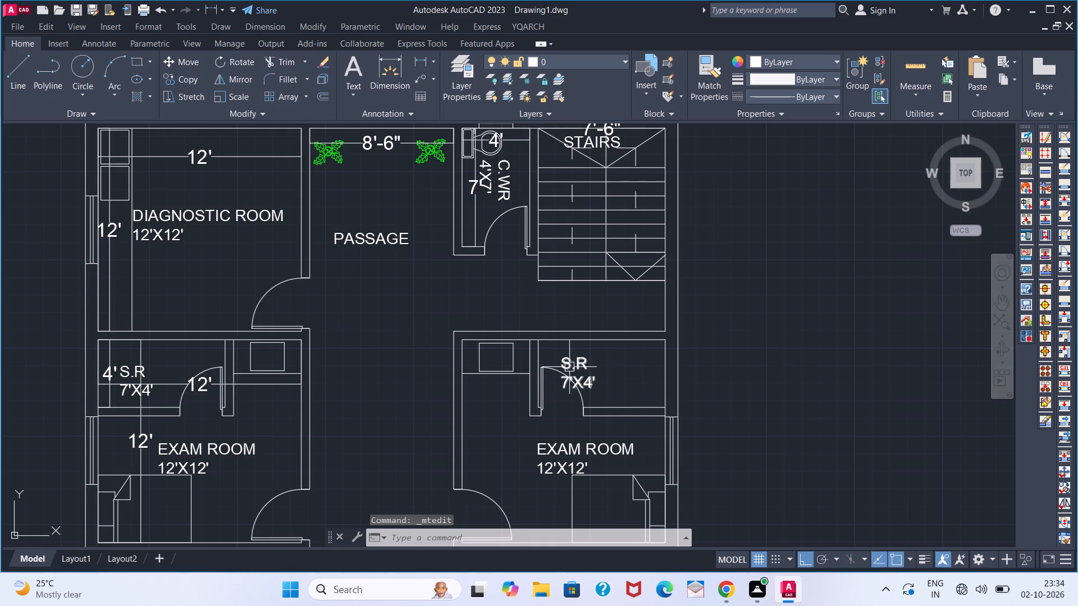
Move the S.R 7'X4' label below the staircase away from the door swing, into the clear part of its room.
middle_drag(550, 332, 444, 294)
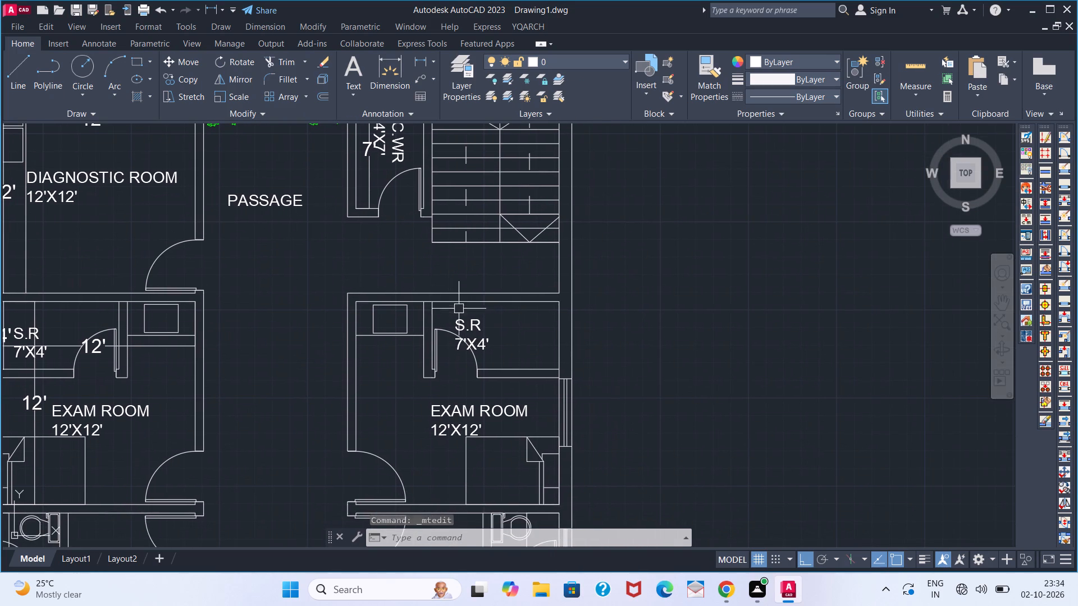
click(465, 321)
drag(474, 335, 508, 332)
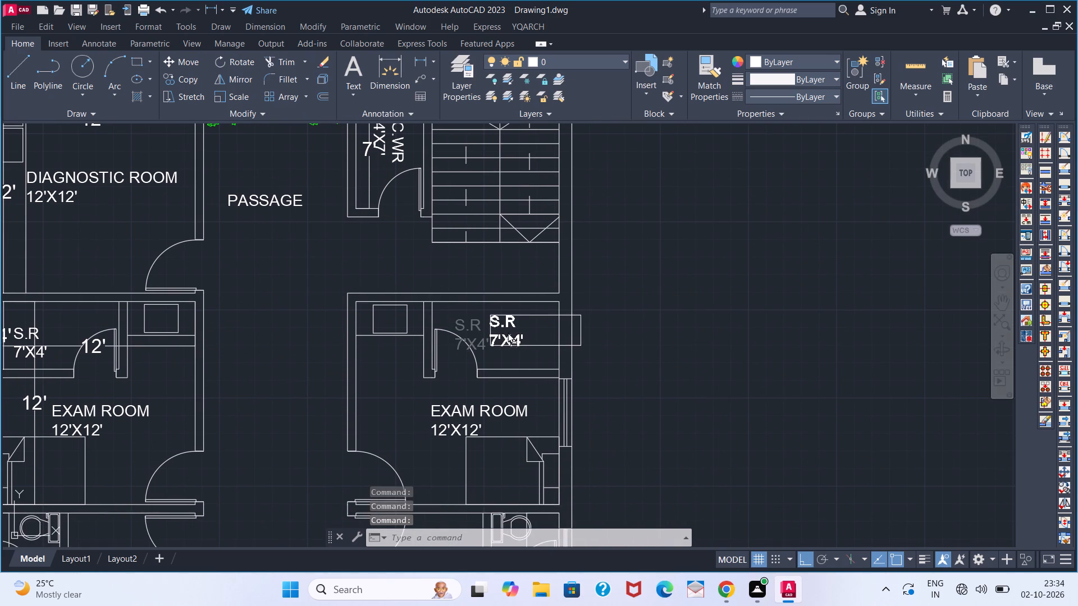
drag(508, 332, 504, 333)
Move the S.R 7'X4' label below the diagnostic room up and away from the 4' dimension text.
scroll(302, 323, down, 1)
middle_drag(243, 324, 414, 323)
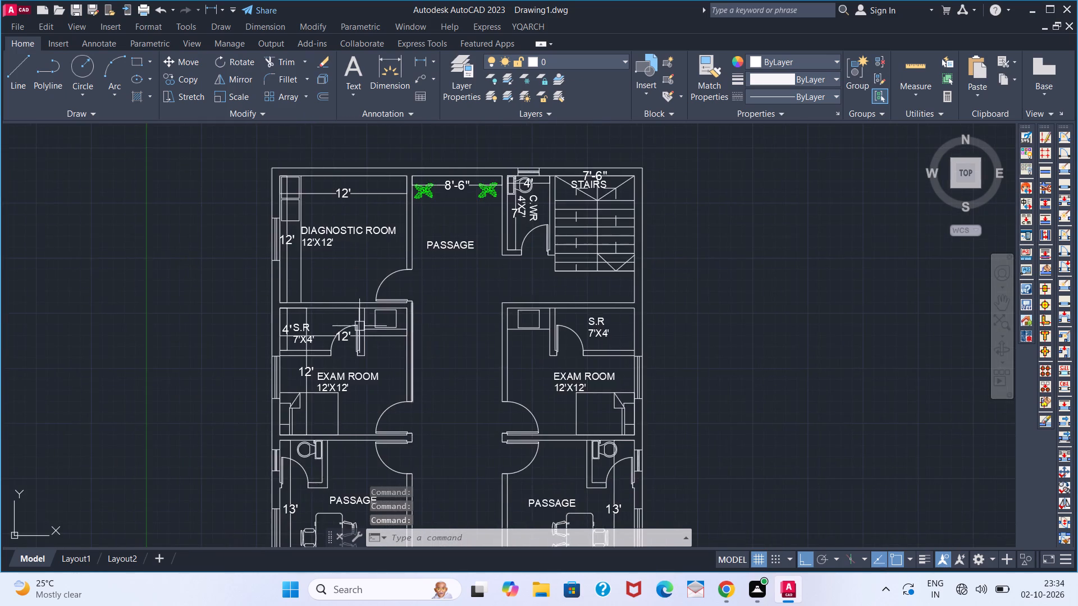
scroll(332, 329, up, 3)
click(204, 323)
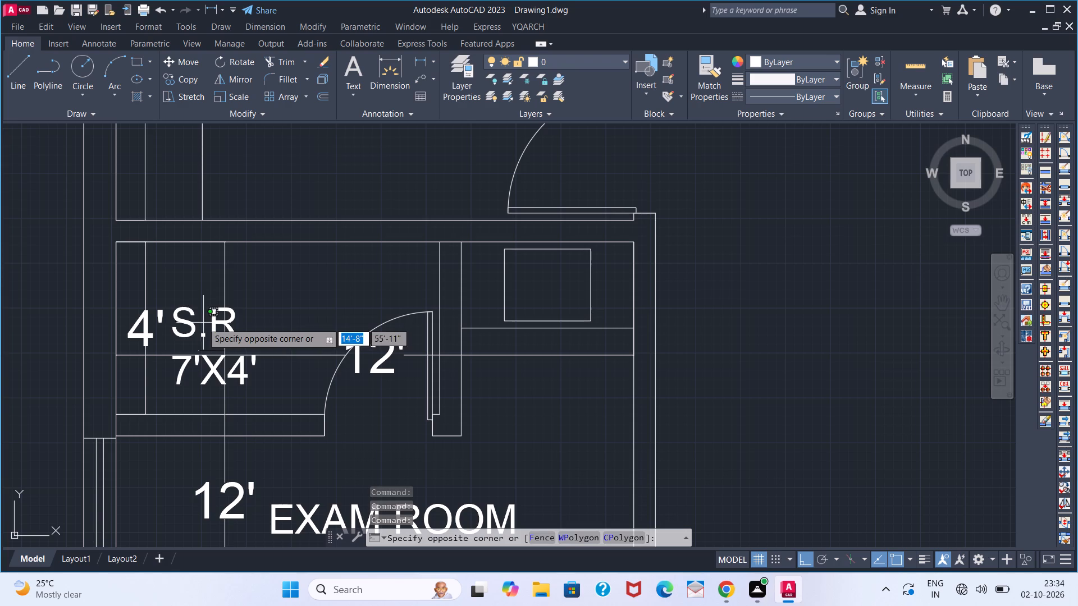
click(182, 328)
drag(189, 325, 231, 297)
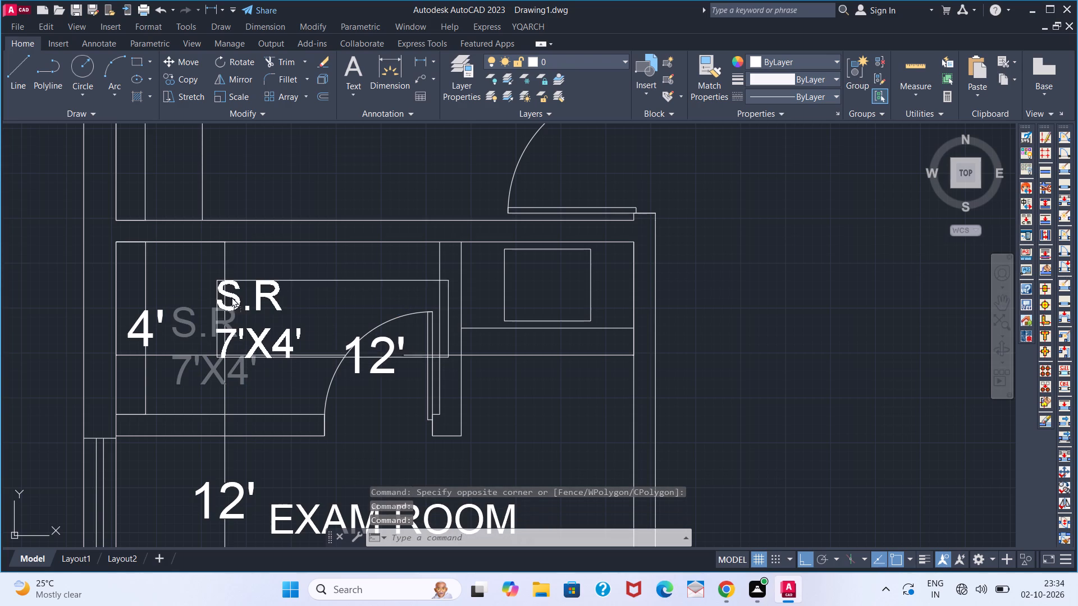
drag(231, 297, 244, 286)
Erase the 12' width dimension and the 4' depth dimension in the S.R room below the diagnostic room.
click(389, 357)
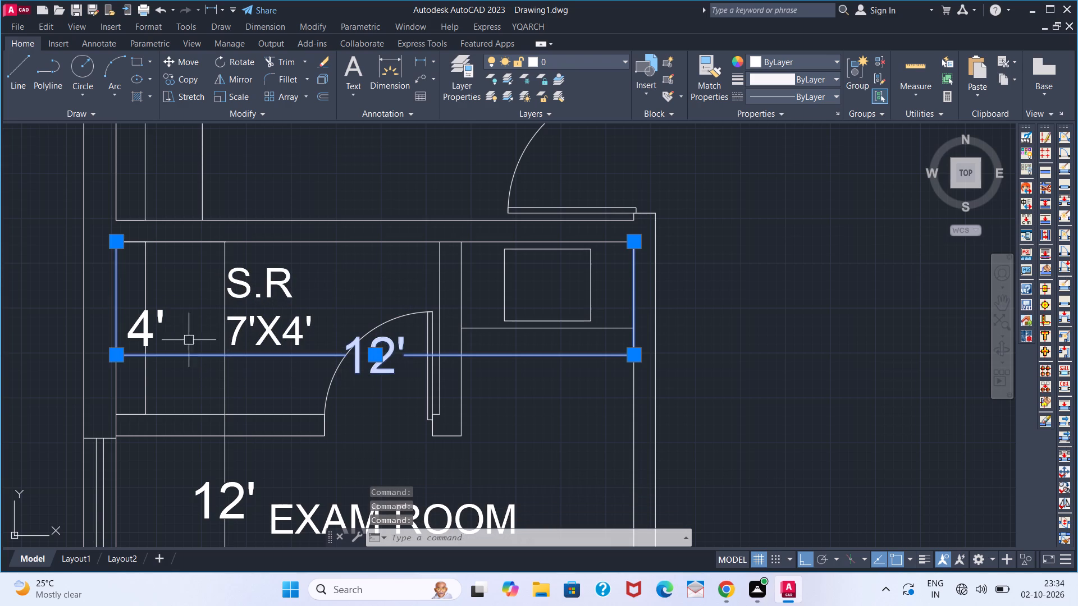
click(145, 332)
key(Delete)
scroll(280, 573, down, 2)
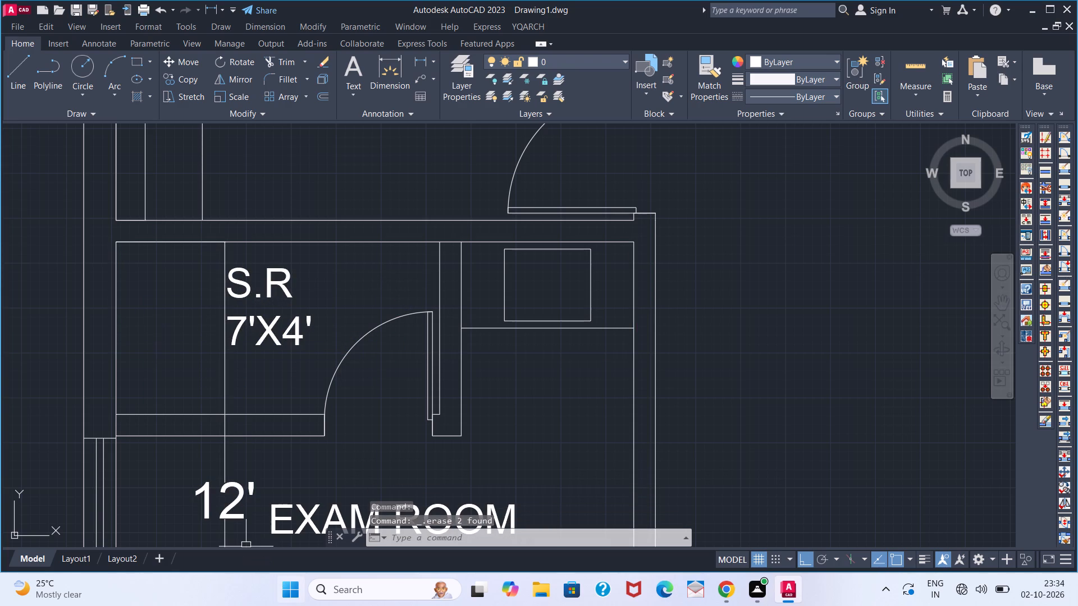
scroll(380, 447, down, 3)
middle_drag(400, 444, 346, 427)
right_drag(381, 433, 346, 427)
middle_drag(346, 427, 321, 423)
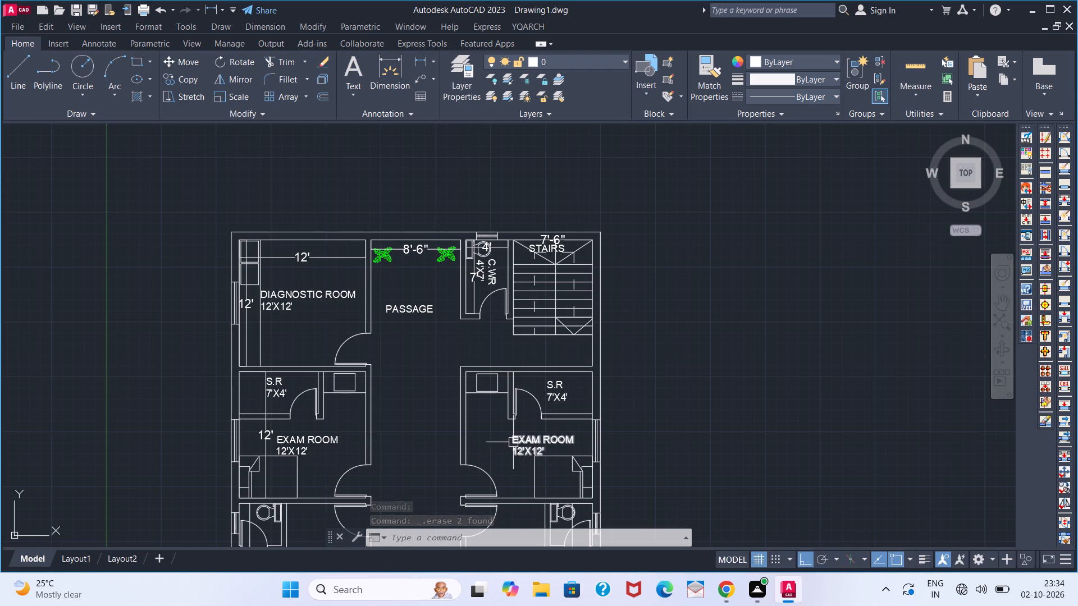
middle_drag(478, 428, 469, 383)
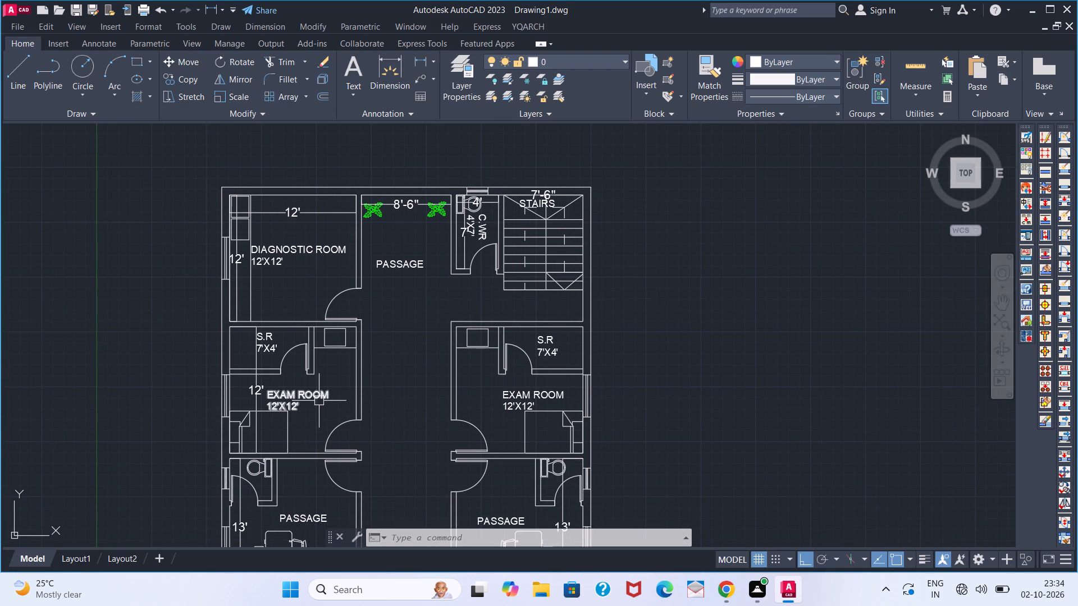
Replace the PASSAGE text in the desk room below the staircase-side exam room with DOC ROOM 12'X13'.
middle_drag(375, 428, 323, 383)
scroll(330, 387, up, 1)
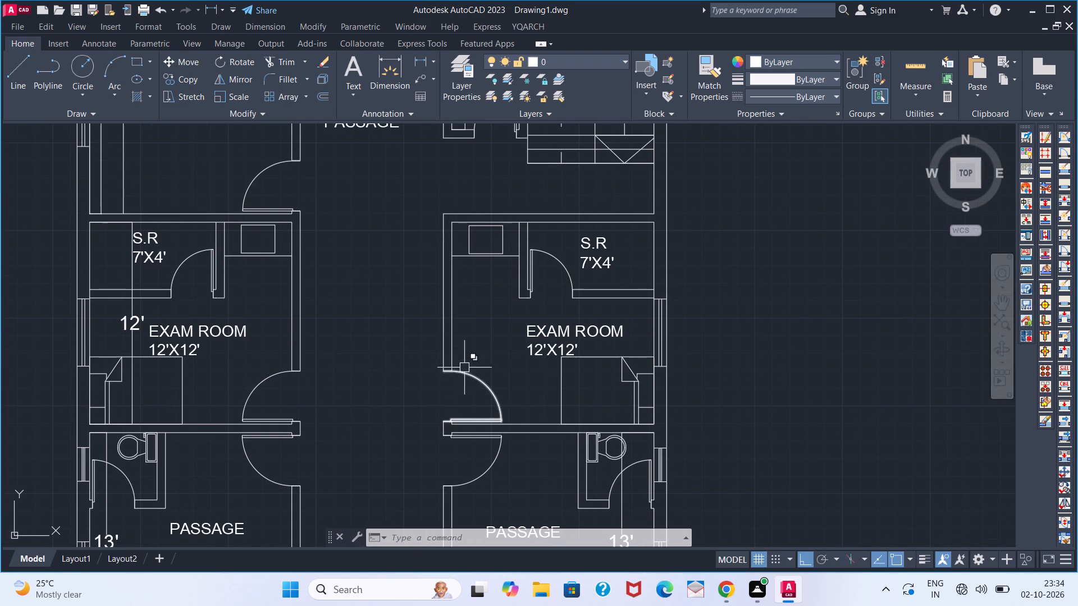
scroll(526, 352, down, 1)
middle_drag(540, 381, 397, 291)
triple_click(377, 378)
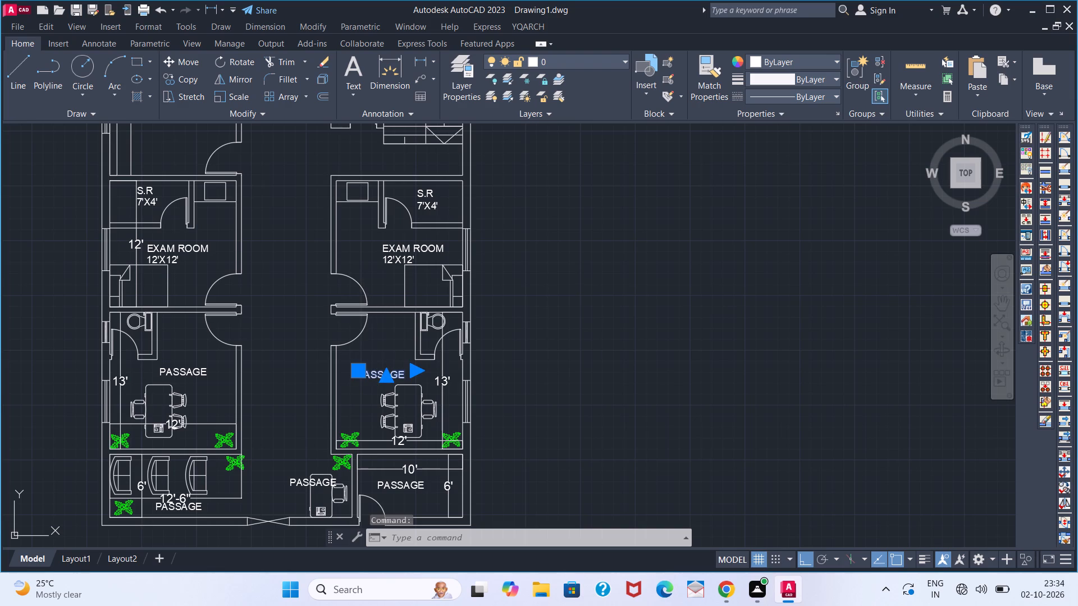
click(413, 377)
click(406, 375)
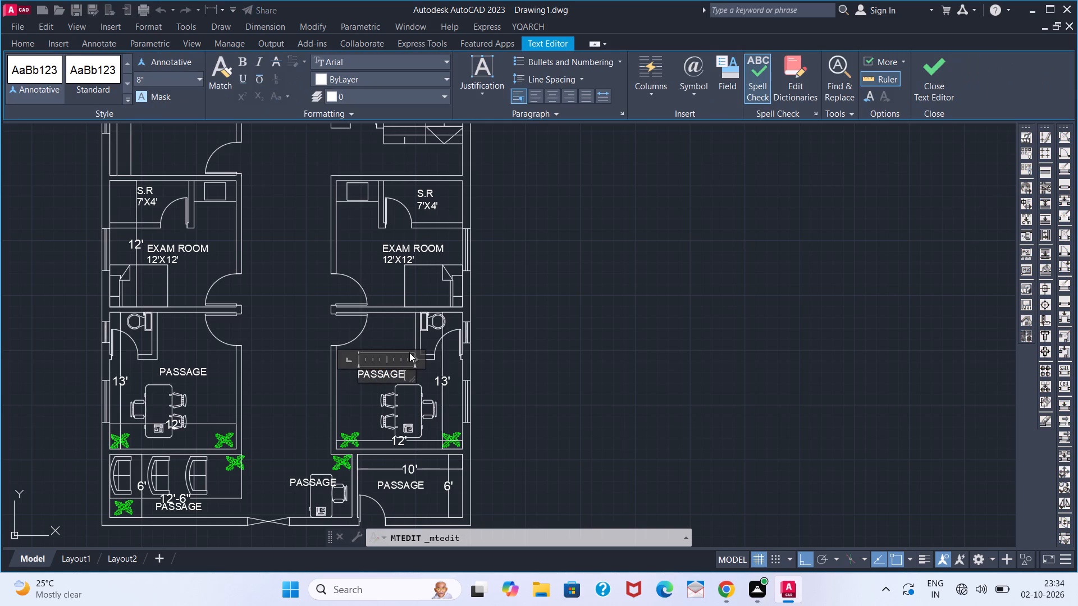
key(BackSpace)
key(BackSpace)
key(BackSpace)
key(BackSpace)
key(BackSpace)
key(BackSpace)
key(BackSpace)
key(BackSpace)
key(BackSpace)
key(d)
text(OC)
key(space)
text(ROOM)
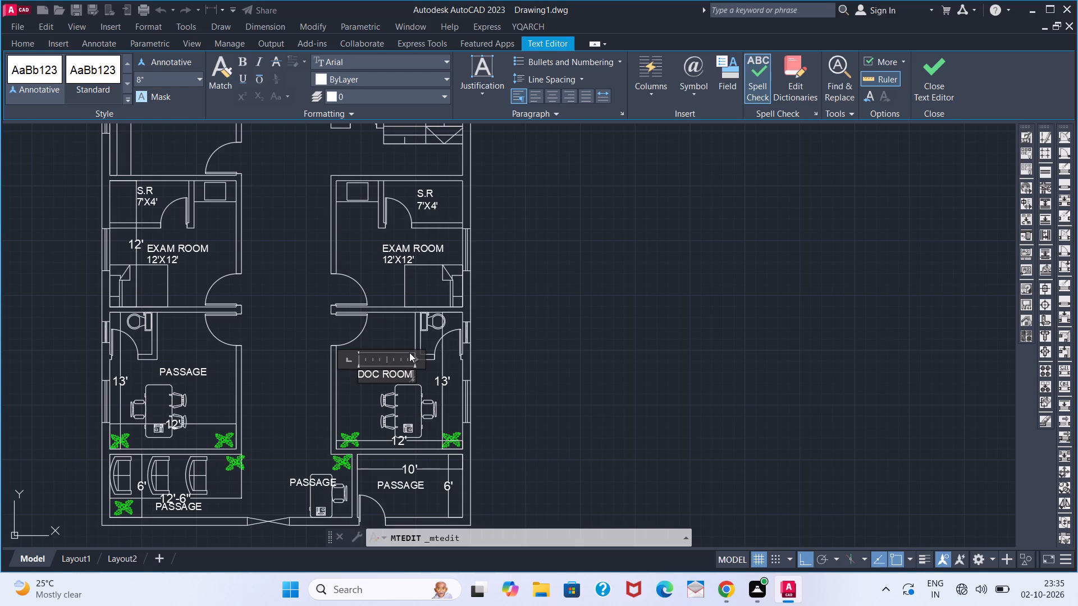
key(2)
key(Return)
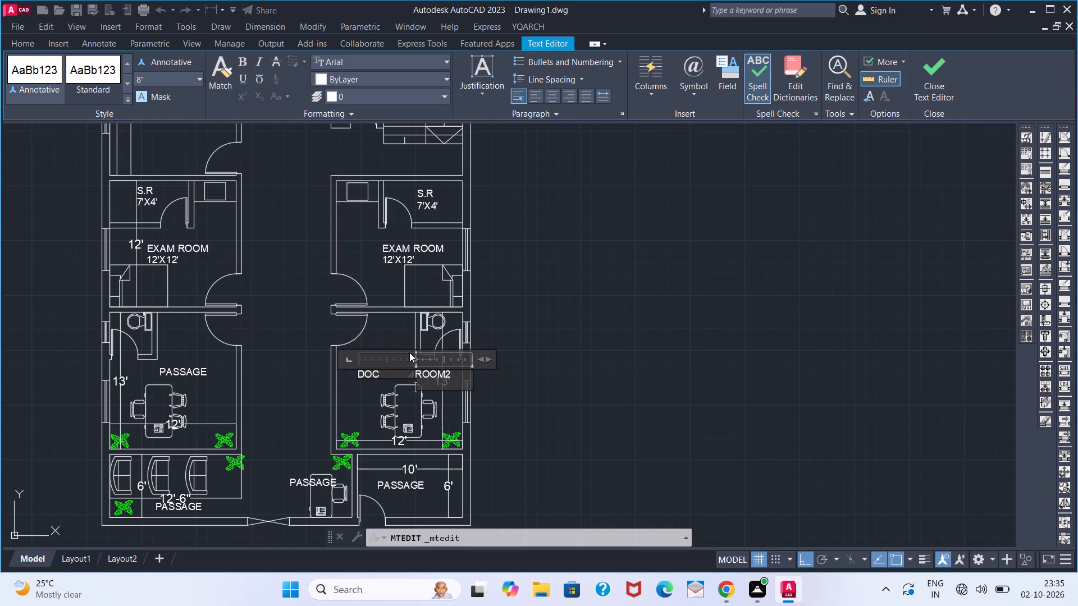
key(BackSpace)
key(BackSpace)
key(BackSpace)
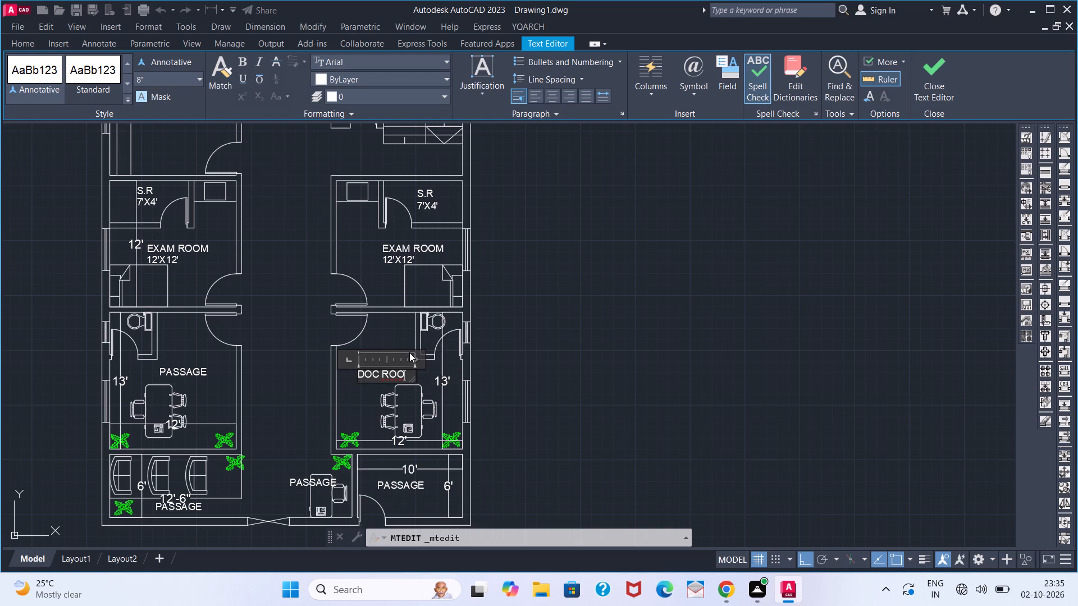
key(m)
key(Return)
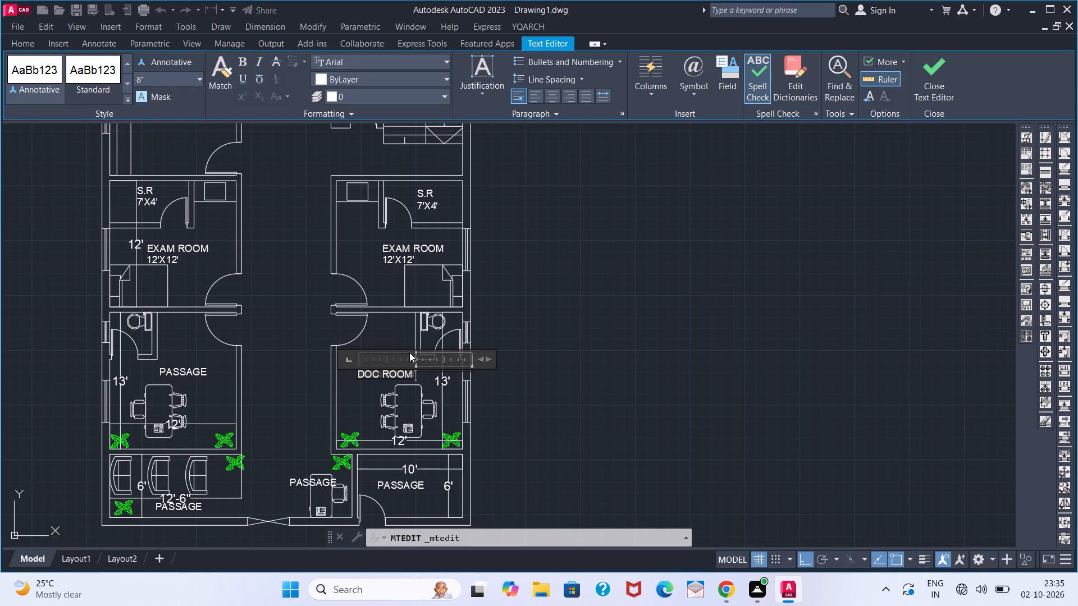
text(12'X13)
key(Return)
key(BackSpace)
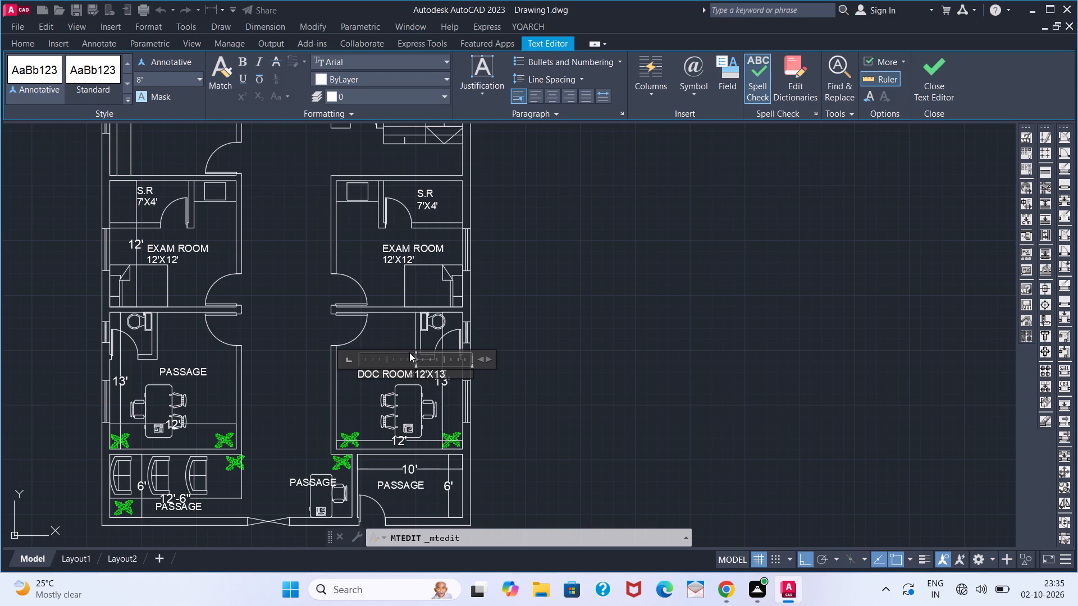
key(apostrophe)
click(399, 342)
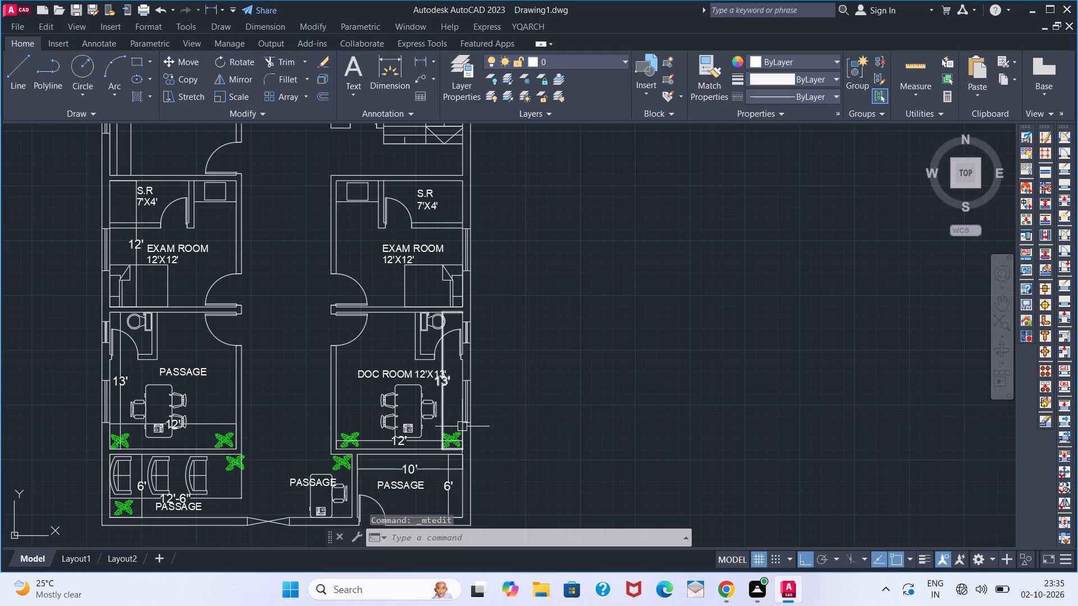
Erase the 13' depth dimension overlapping the DOC ROOM 12'X13' label.
scroll(445, 394, up, 3)
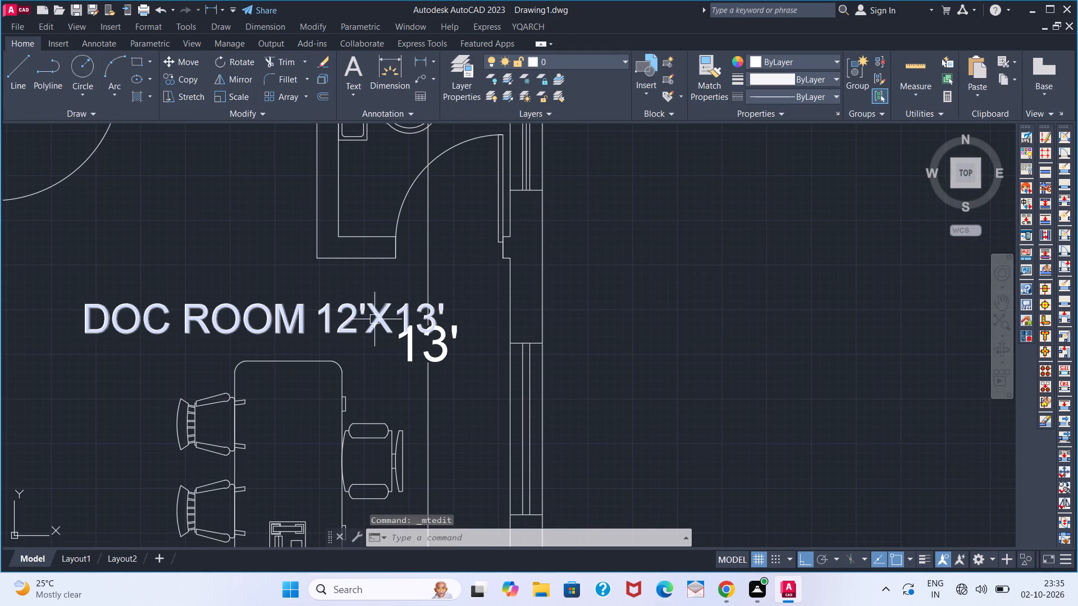
click(415, 347)
key(Delete)
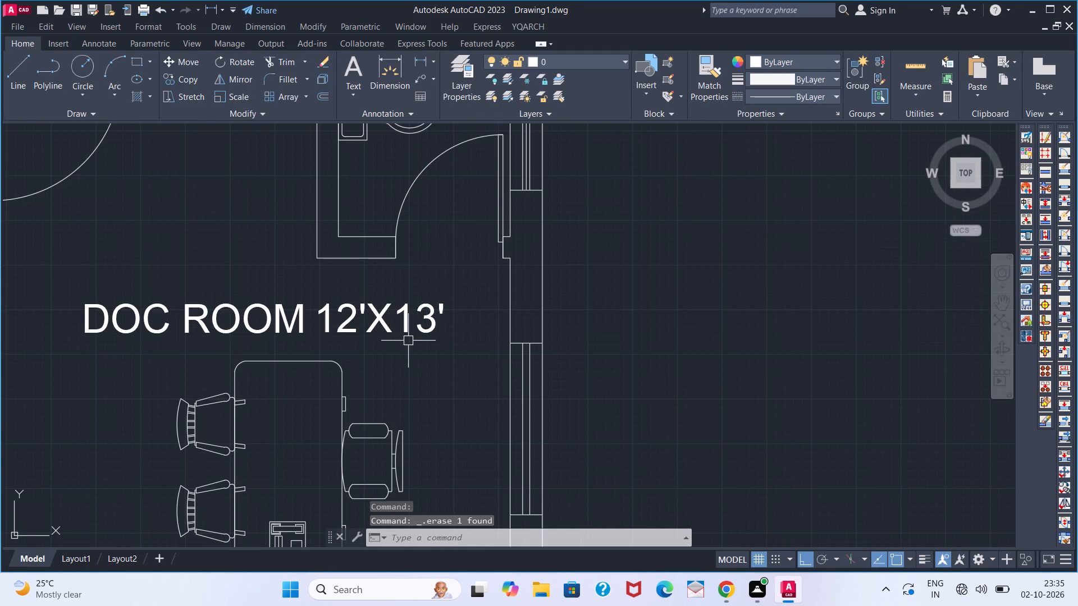
Copy the DOC ROOM 12'X13' label across the corridor onto the PASSAGE text in the opposite desk room.
scroll(371, 299, down, 3)
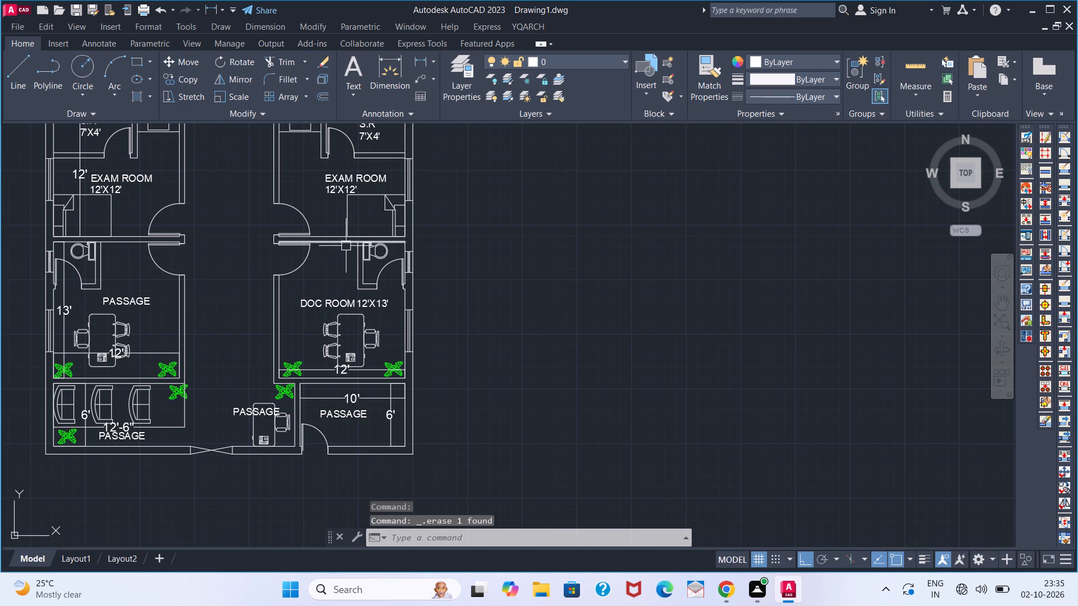
middle_drag(308, 283, 345, 283)
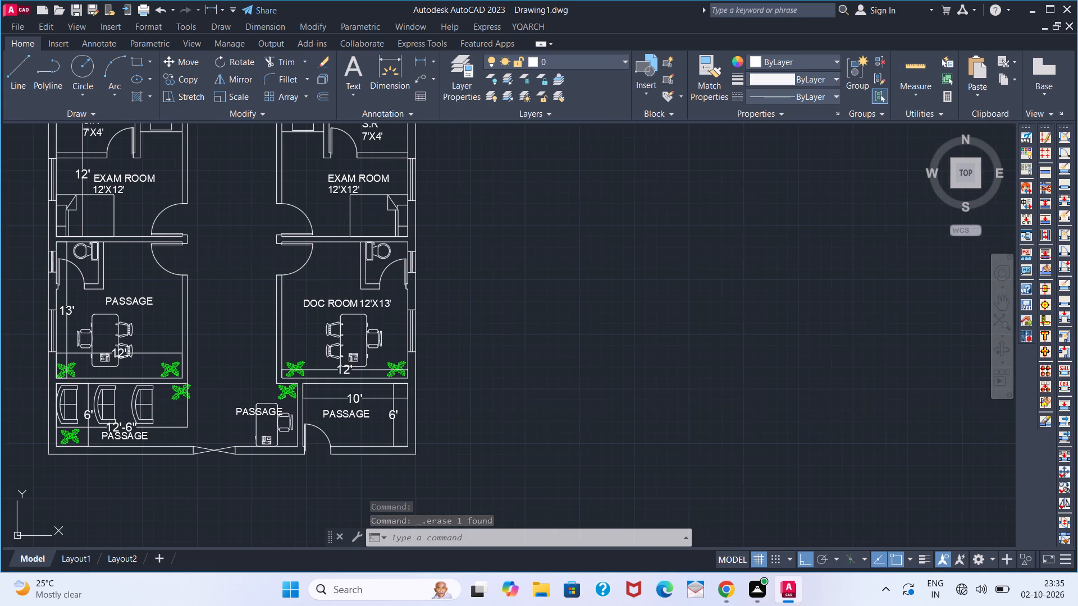
middle_drag(345, 283, 360, 283)
click(372, 303)
text(CO)
key(Return)
click(394, 305)
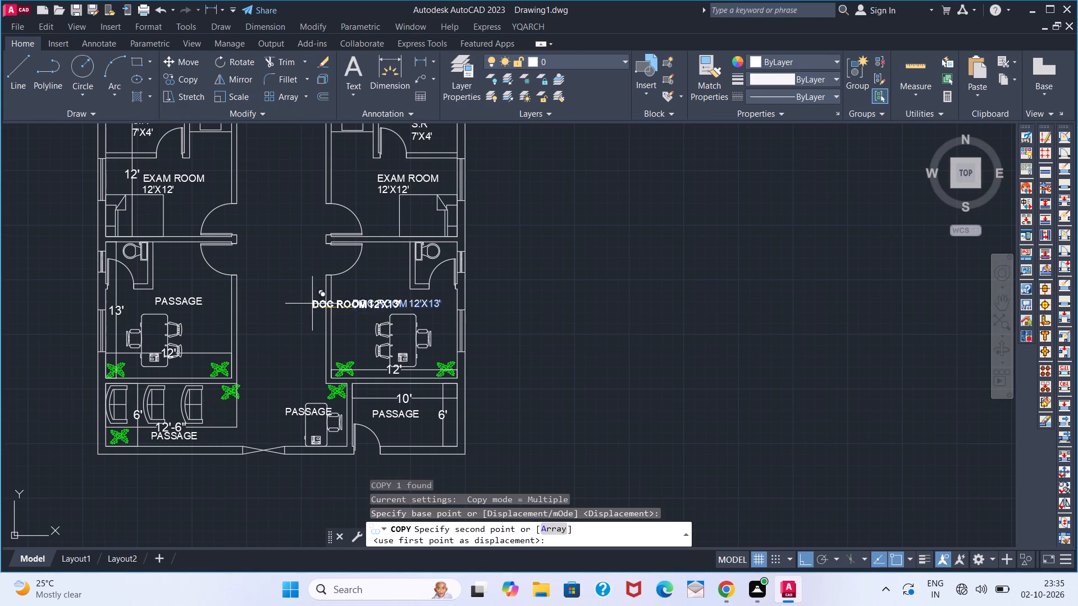
click(153, 302)
text(V)
key(space)
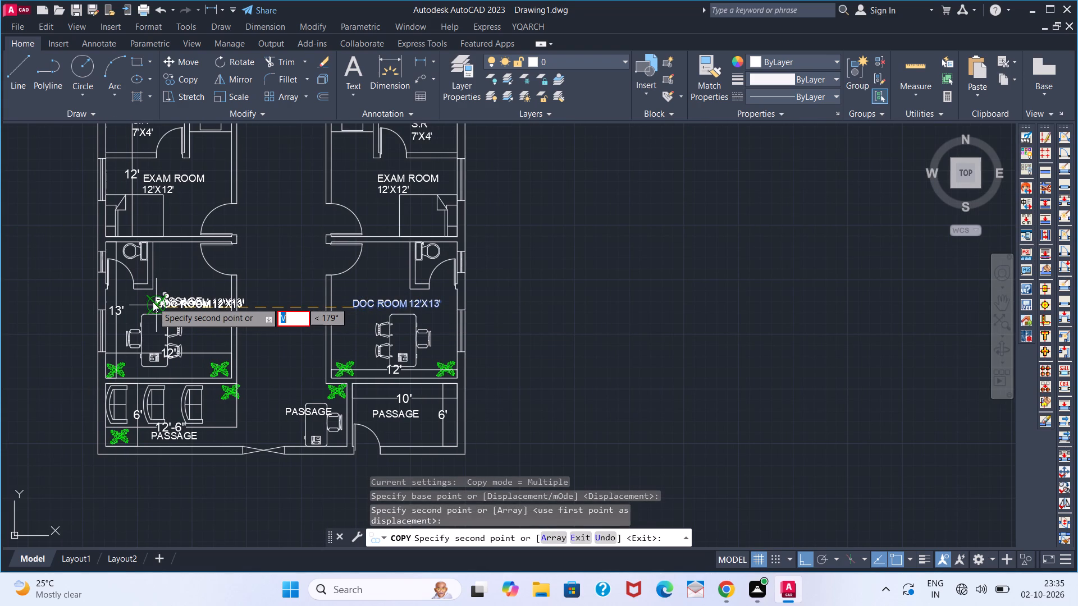
key(Escape)
Delete the PASSAGE text overlapping the copied DOC ROOM 12'X13' label.
scroll(197, 302, up, 3)
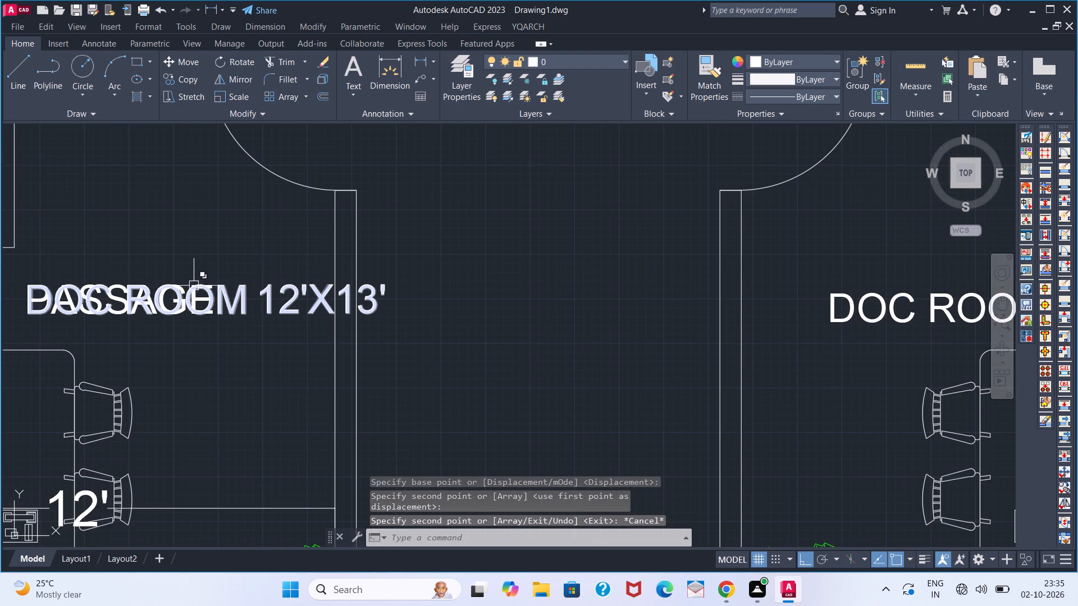
click(200, 285)
key(grave)
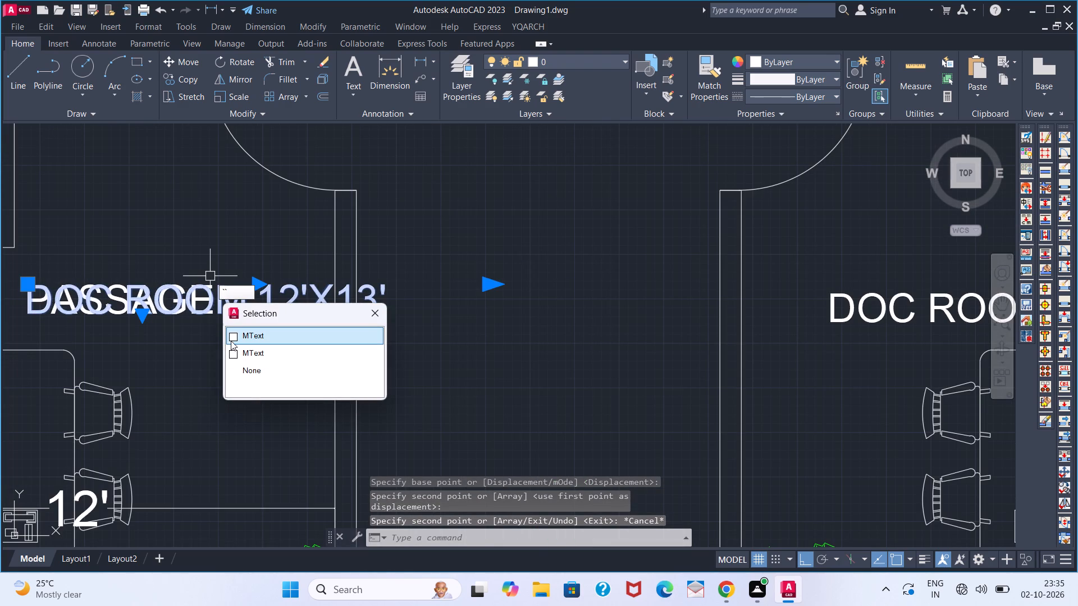
click(245, 356)
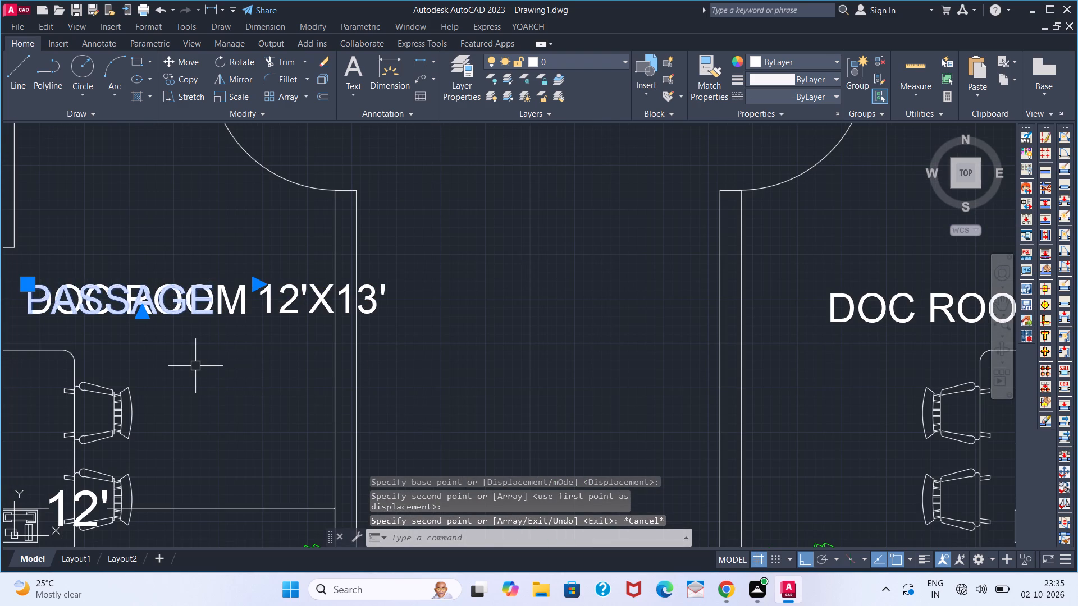
key(Delete)
Move the copied DOC ROOM 12'X13' label away from the corridor wall so it fits inside its room.
click(204, 307)
drag(266, 293, 115, 295)
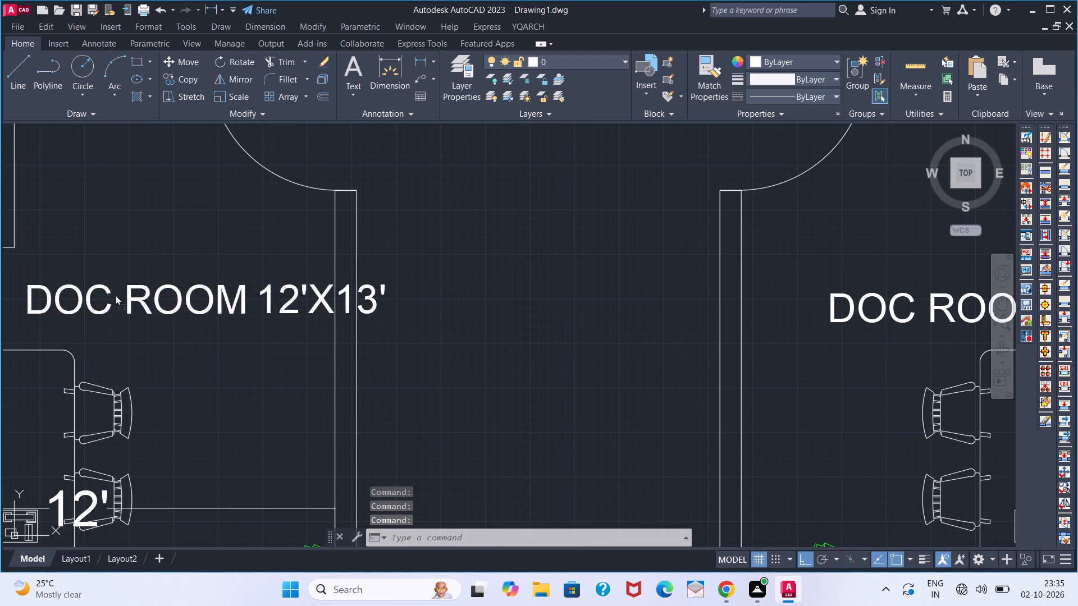
drag(115, 295, 84, 293)
Rotate the PASSAGE text at the desk near the main entrance to 270°, reading vertically.
scroll(130, 276, down, 1)
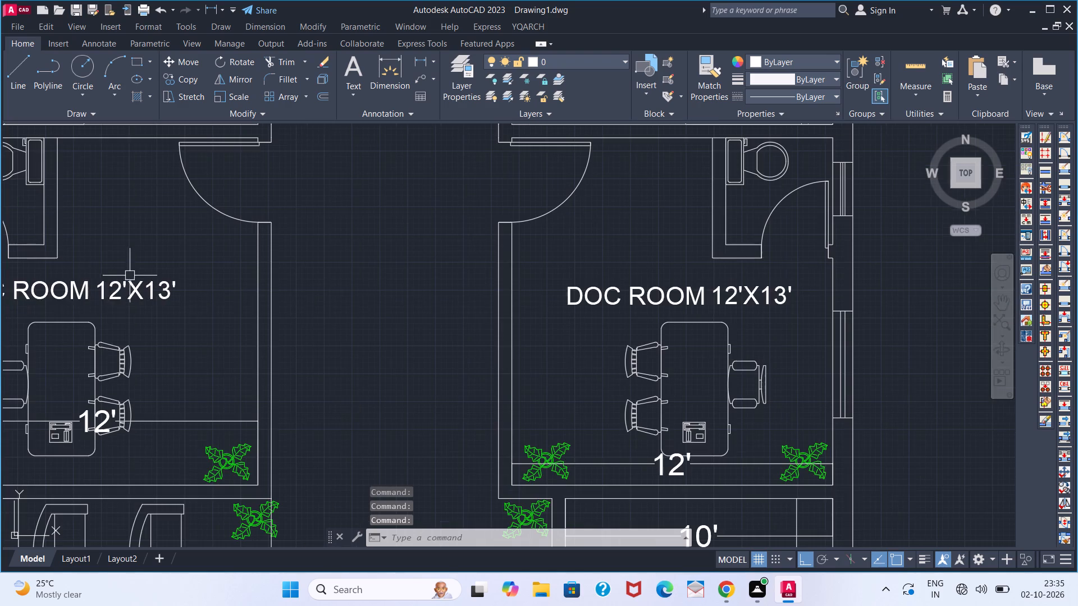
scroll(122, 307, down, 1)
middle_drag(124, 307, 191, 305)
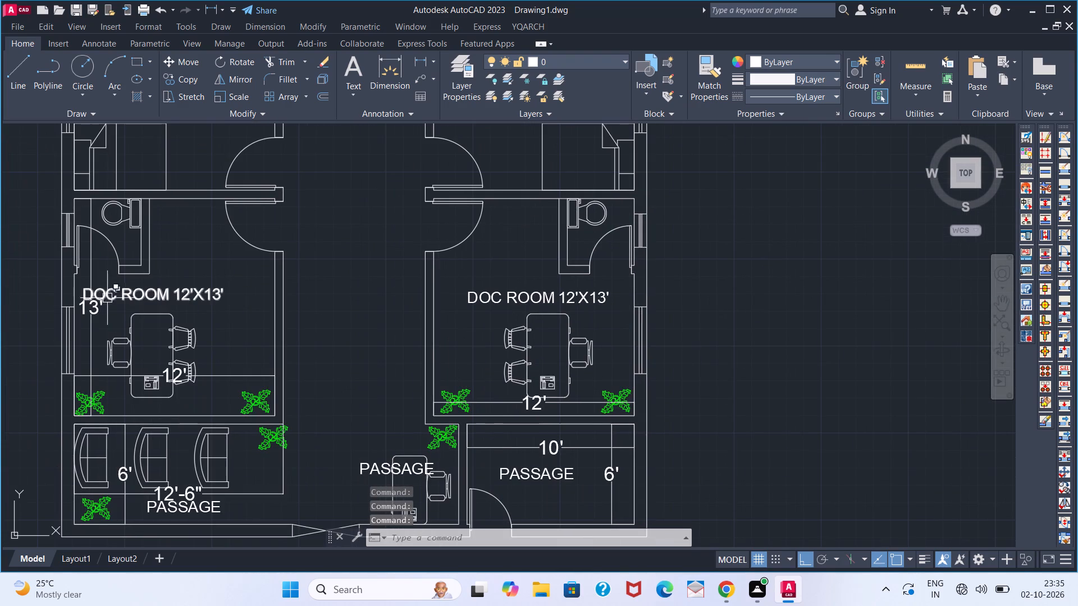
middle_drag(374, 463, 71, 241)
click(69, 245)
text(RO)
key(Return)
click(76, 245)
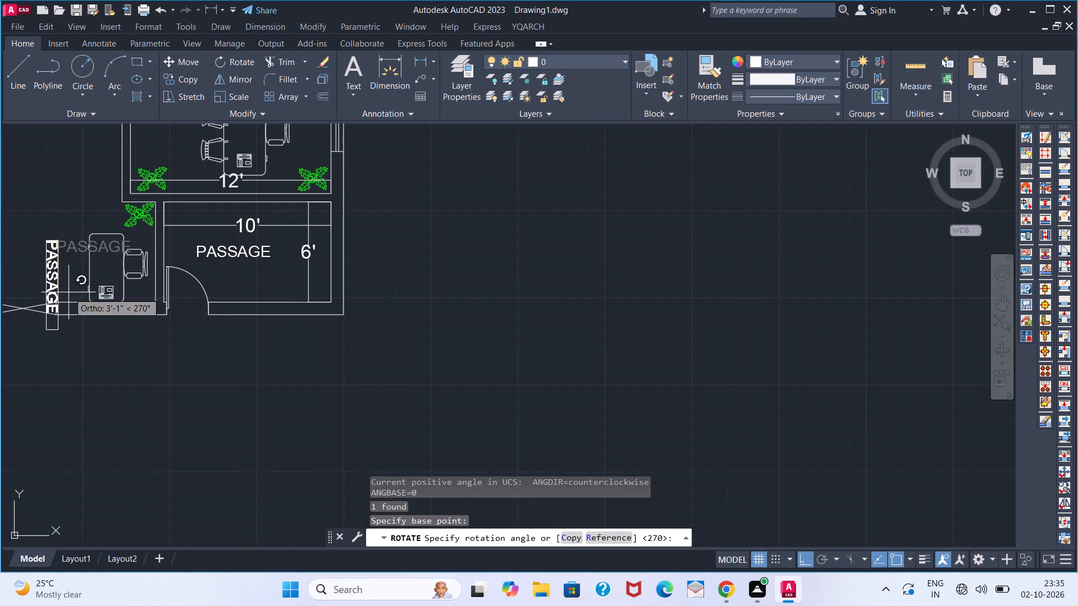
click(68, 292)
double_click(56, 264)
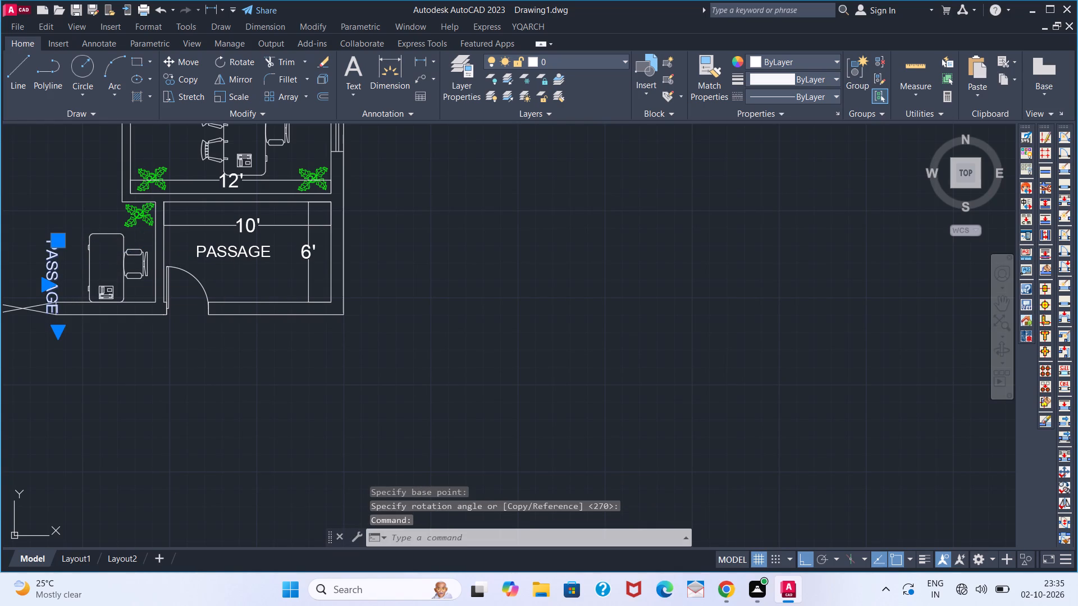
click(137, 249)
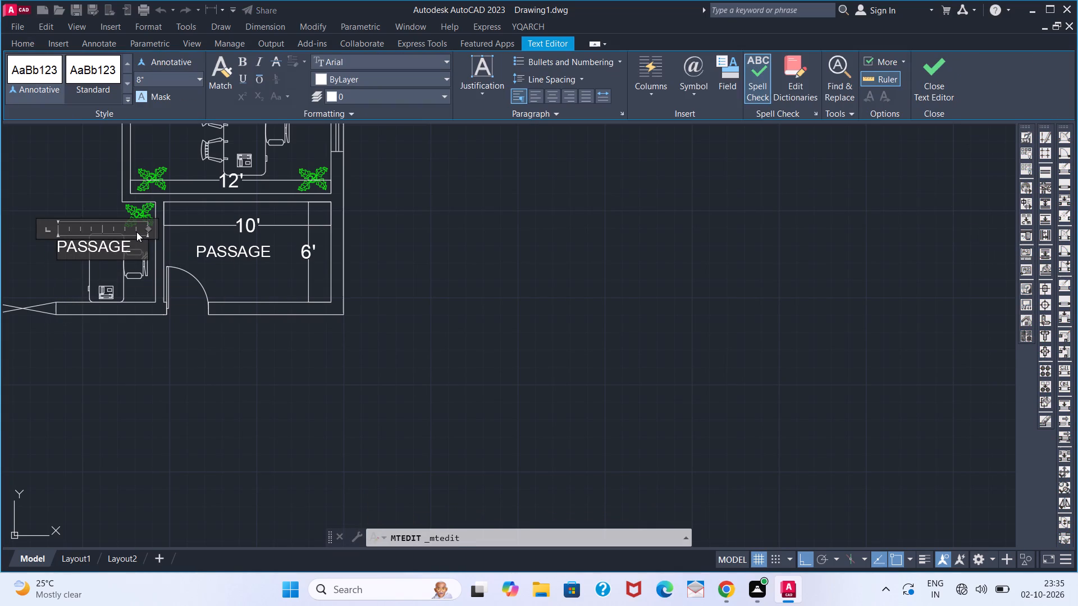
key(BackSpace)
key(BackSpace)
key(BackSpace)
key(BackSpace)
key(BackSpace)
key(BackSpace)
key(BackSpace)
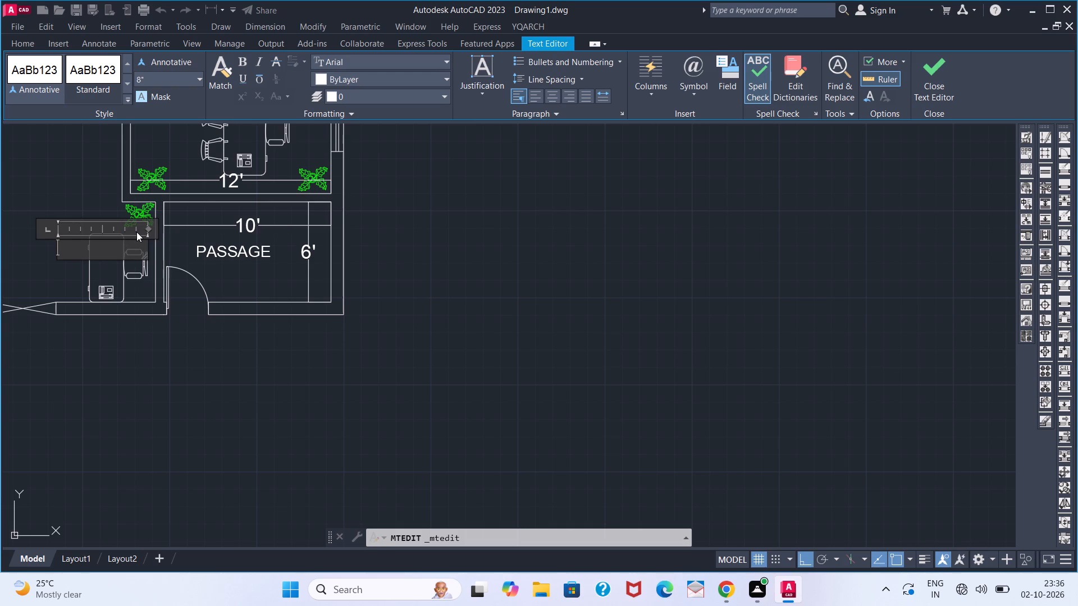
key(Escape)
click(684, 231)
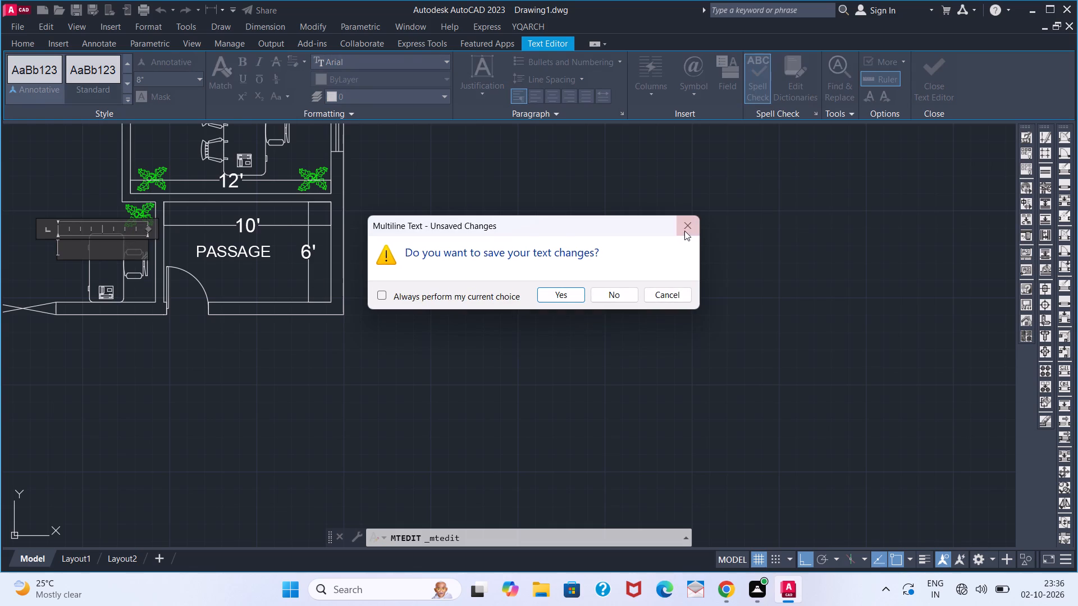
Replace the PASSAGE text in the 10' by 6' front corner room with PHARMACY, and add 10'X6' on a new line.
double_click(260, 261)
click(260, 256)
double_click(260, 256)
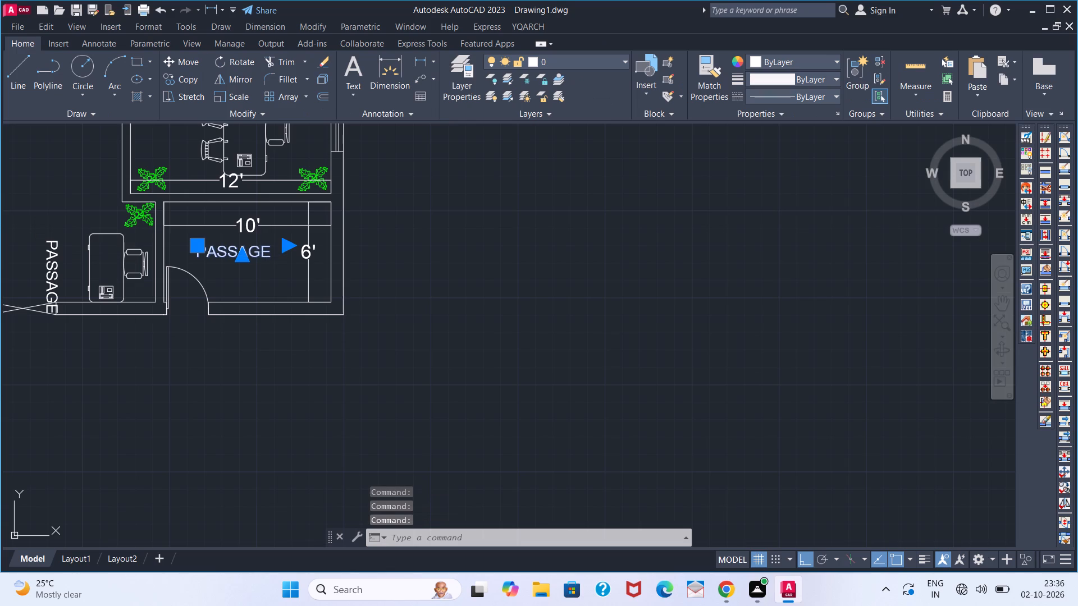
click(279, 255)
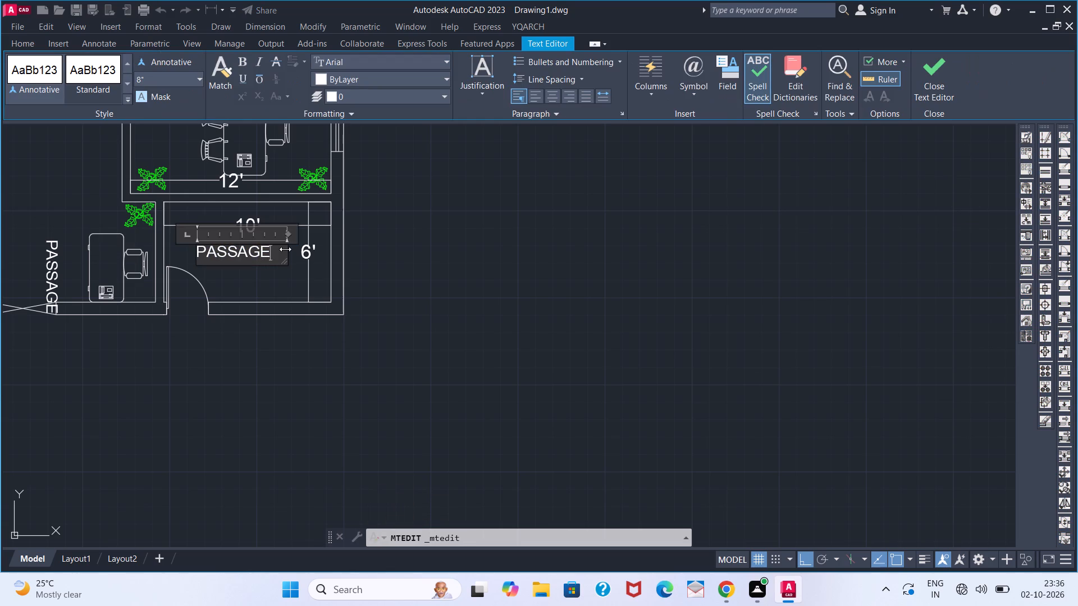
key(BackSpace)
key(BackSpace)
key(BackSpace)
key(BackSpace)
key(BackSpace)
key(BackSpace)
key(BackSpace)
key(BackSpace)
key(BackSpace)
key(BackSpace)
key(BackSpace)
text(PHARMACY)
key(Return)
text(10')
text(X6')
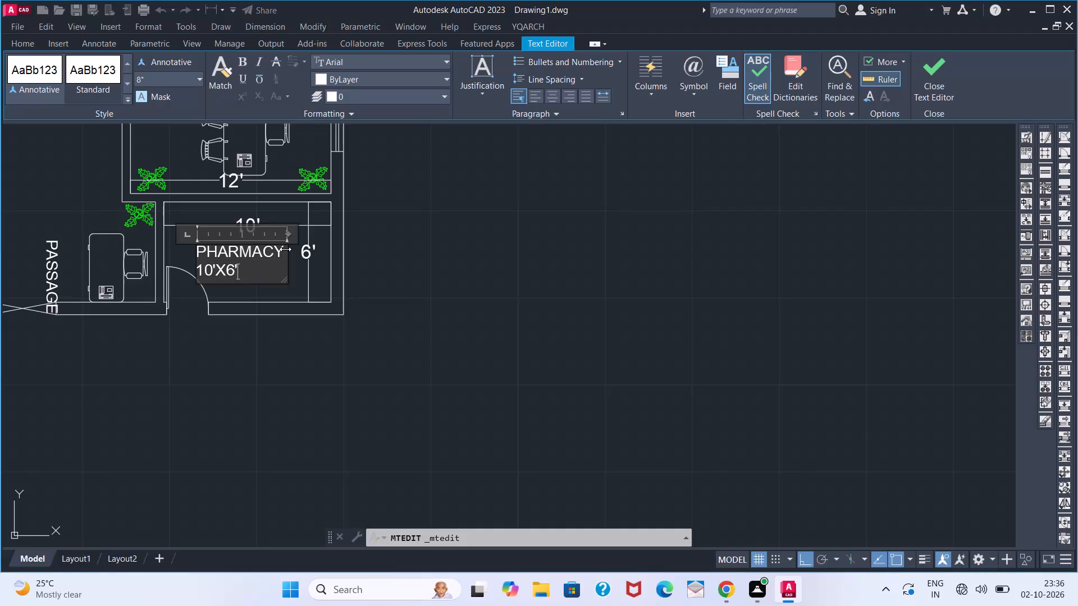
click(266, 377)
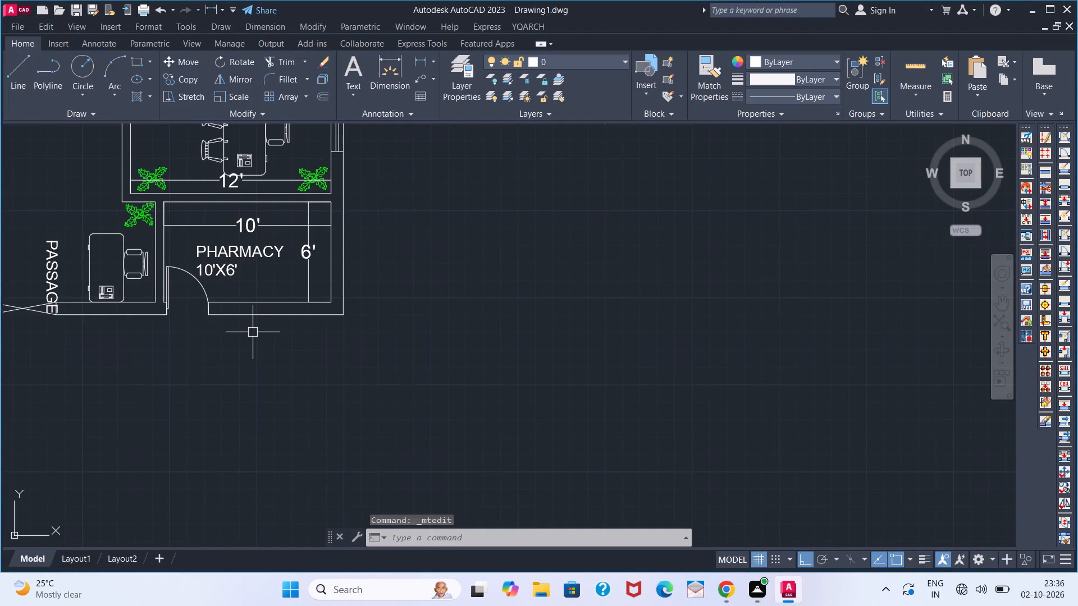
Replace the PASSAGE text below the three waiting chairs near the main entrance with WAITING AREA.
scroll(253, 332, down, 1)
middle_drag(212, 368, 486, 319)
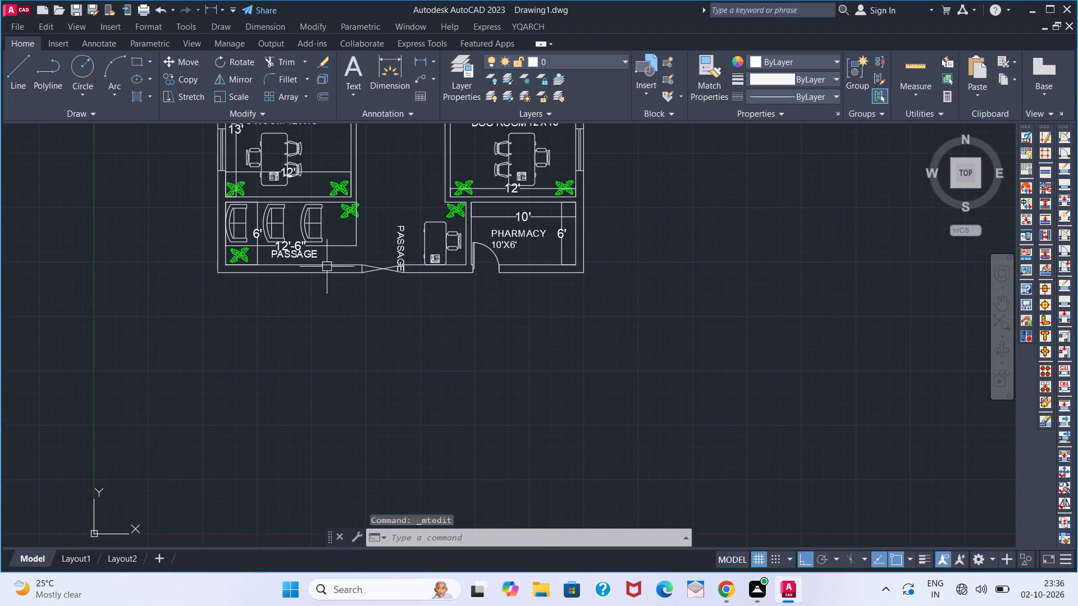
scroll(255, 240, up, 2)
double_click(335, 284)
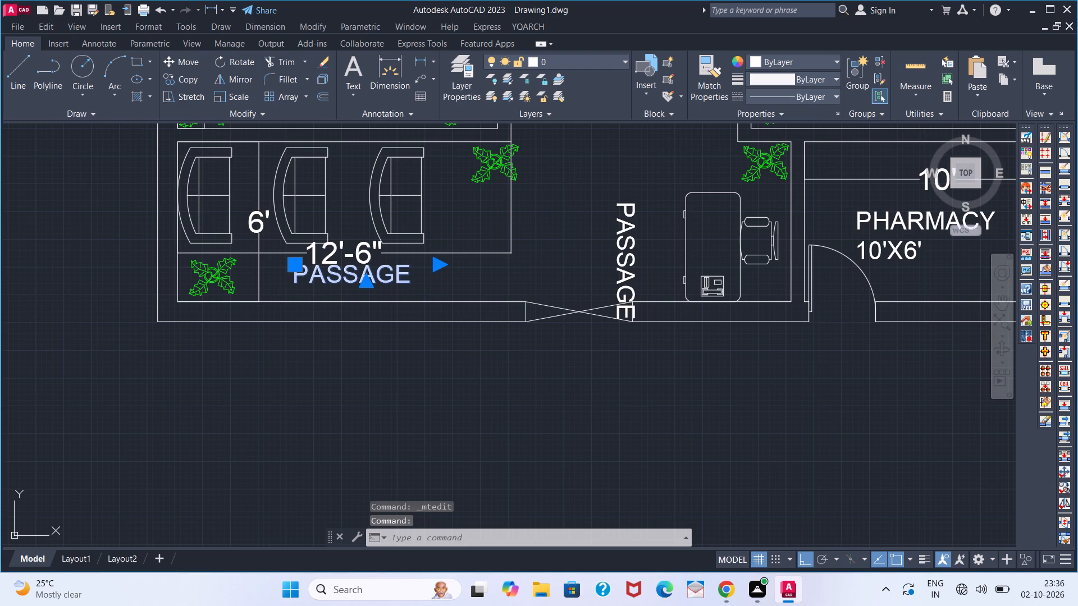
key(Right)
key(Right)
key(Right)
key(Right)
key(Right)
key(Right)
key(Right)
key(Right)
key(Right)
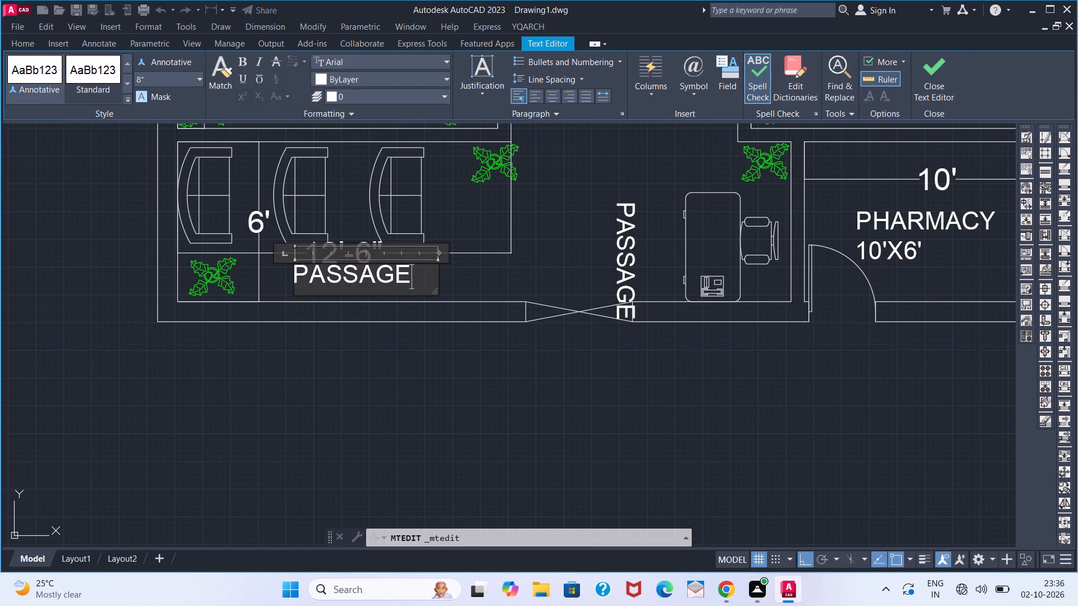
key(BackSpace)
key(BackSpace)
key(BackSpace)
key(BackSpace)
key(BackSpace)
key(BackSpace)
key(BackSpace)
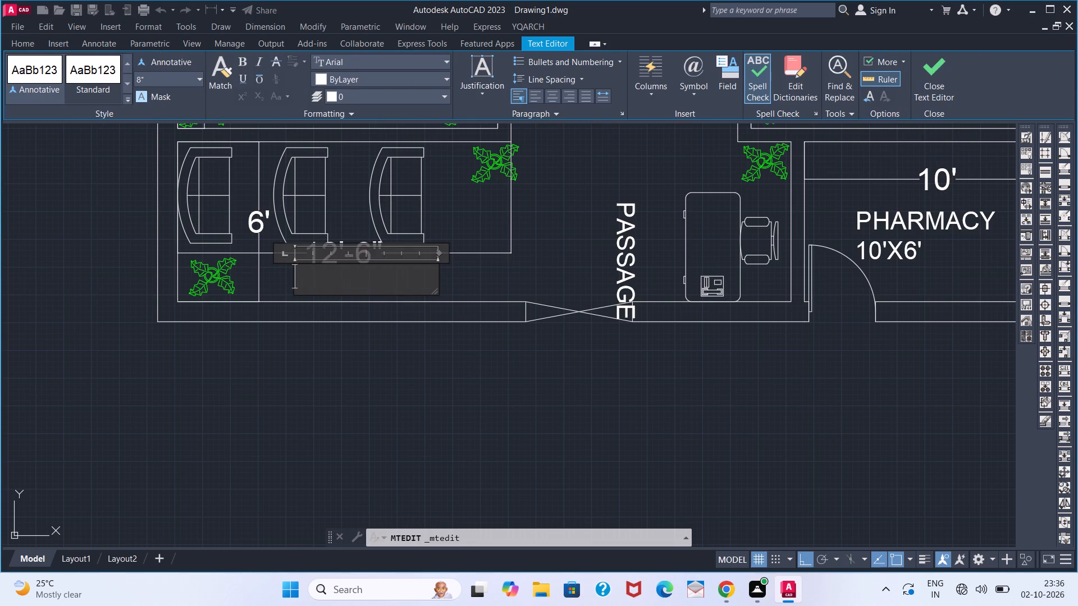
text(WAITING AREA)
drag(431, 324, 487, 337)
click(445, 369)
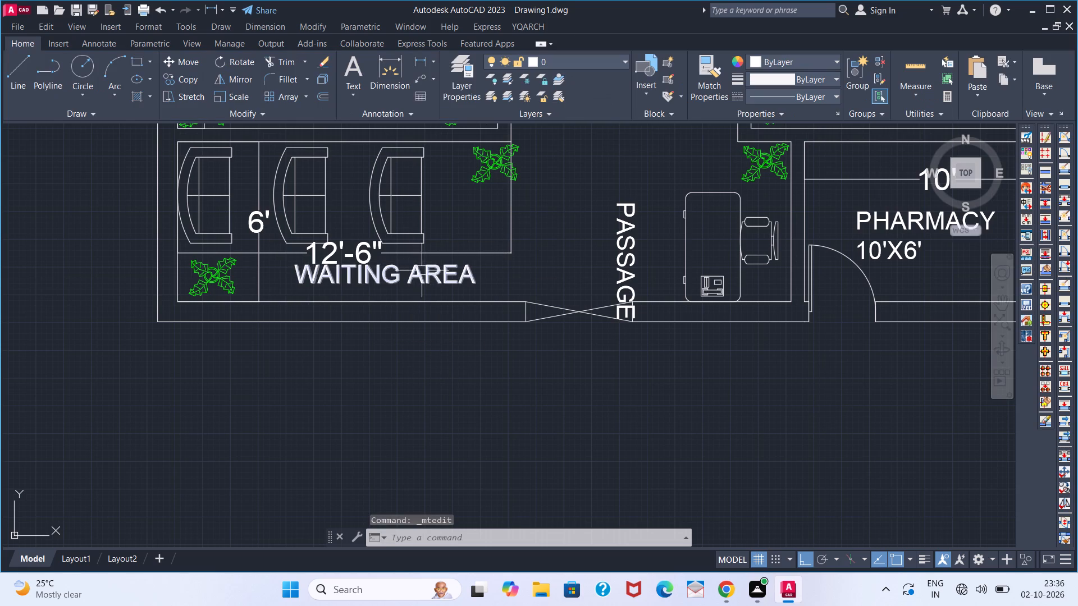
Add 8'-6" on a new line below the PASSAGE text at the corridor's rear end, beside the diagnostic room.
scroll(444, 259, down, 1)
middle_drag(511, 241, 202, 406)
scroll(222, 309, down, 1)
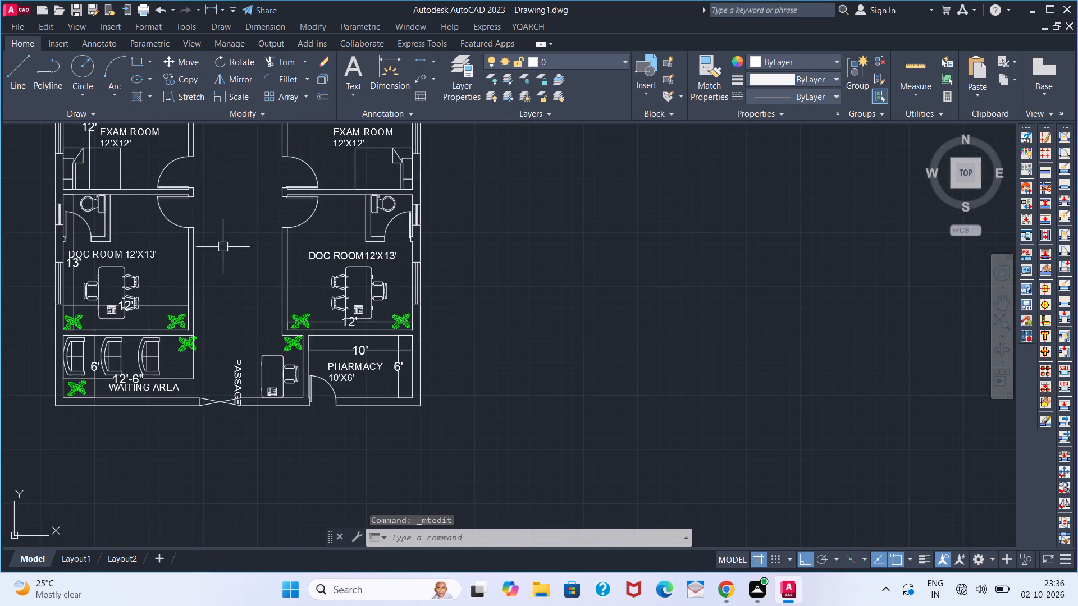
scroll(231, 213, down, 1)
middle_drag(231, 210, 218, 333)
double_click(220, 199)
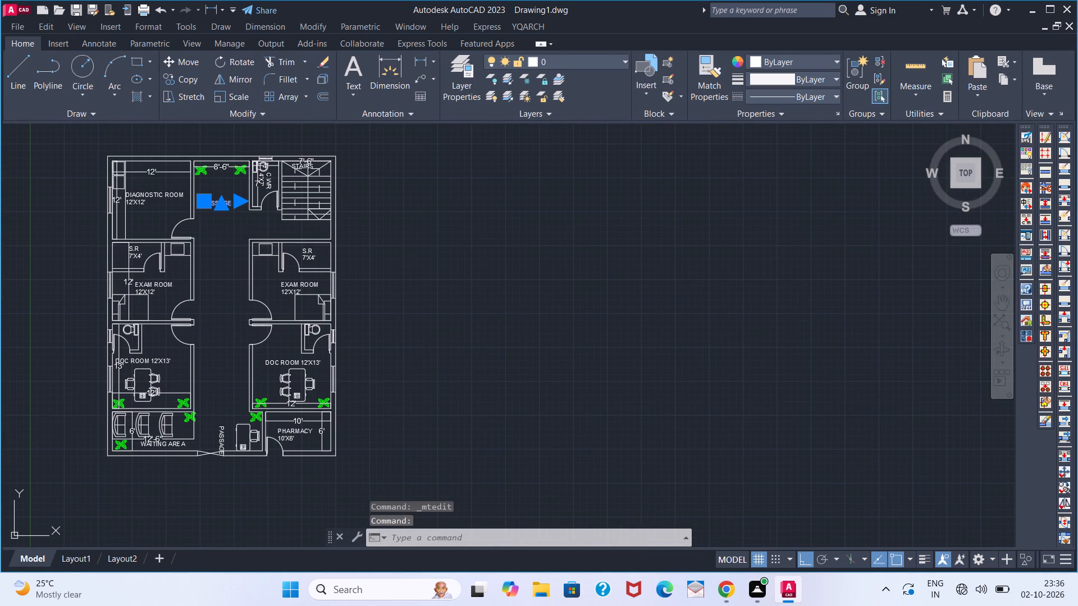
scroll(232, 205, up, 2)
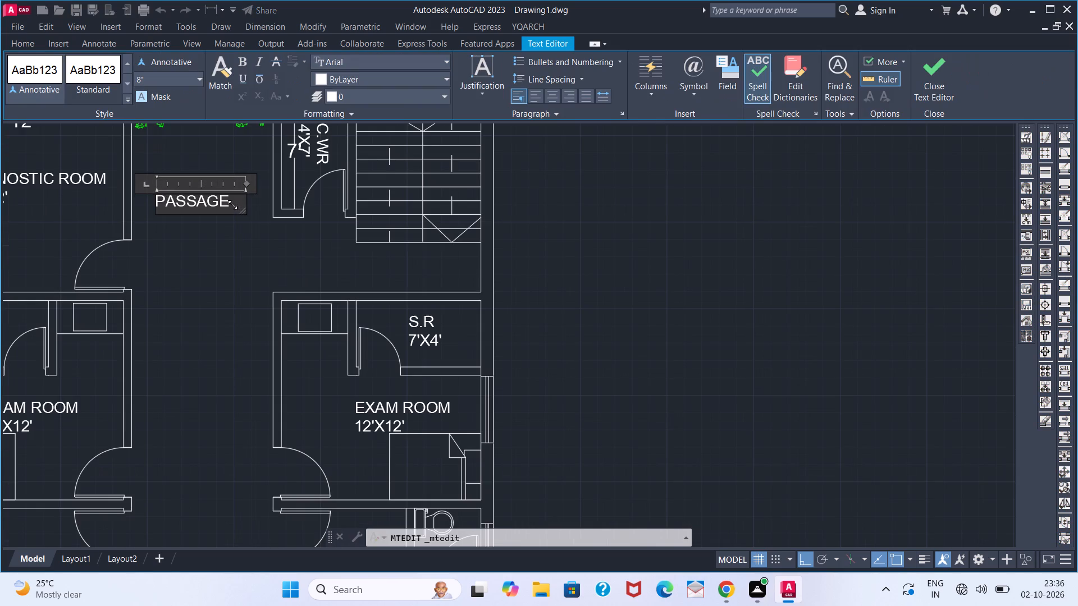
click(232, 205)
key(Return)
scroll(232, 207, up, 1)
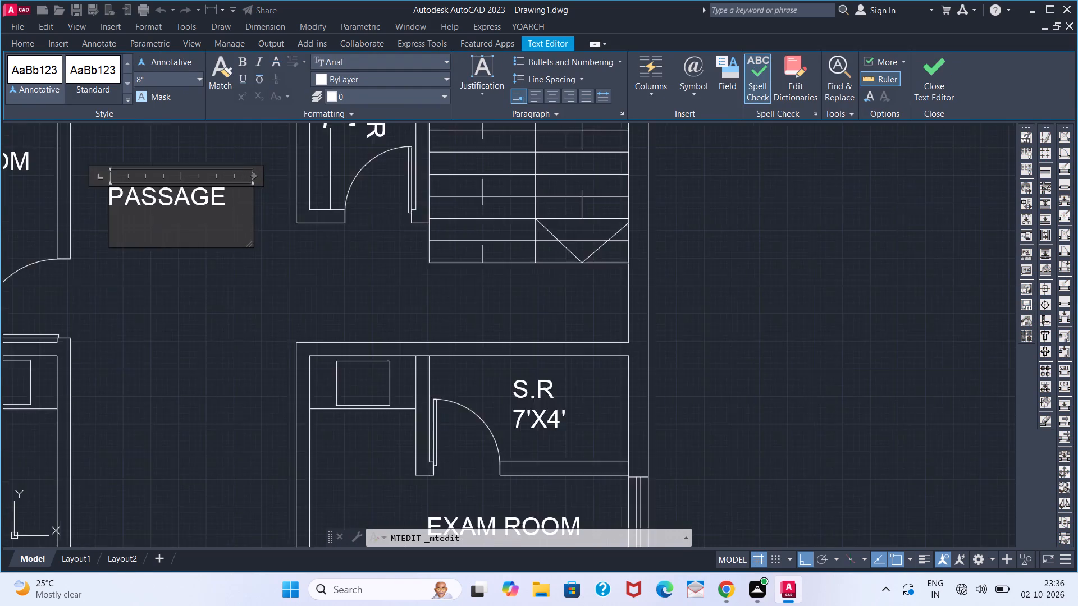
scroll(232, 207, up, 1)
scroll(232, 207, down, 3)
middle_drag(232, 208, 238, 262)
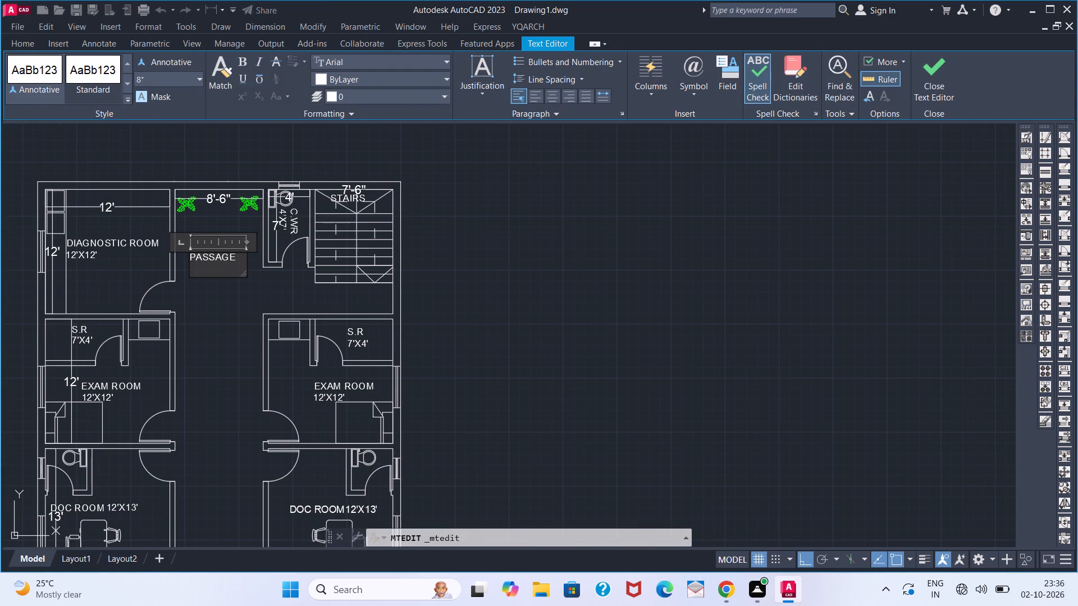
text(8'-6)
key(shift+quotedbl)
click(230, 280)
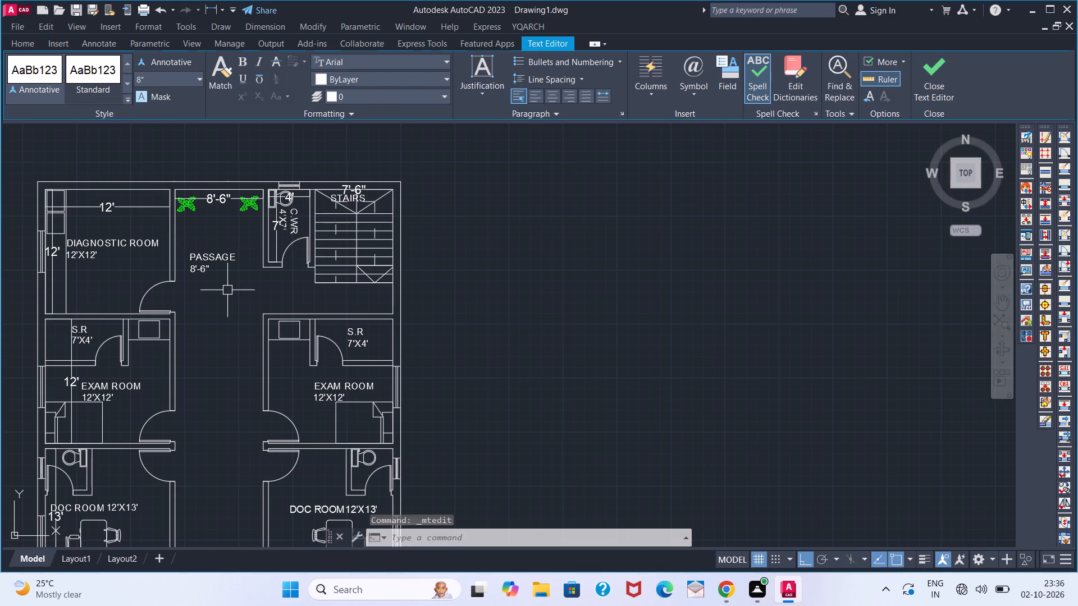
Append WIDE after 8'-6" in the rear corridor's PASSAGE label.
double_click(226, 266)
triple_click(213, 263)
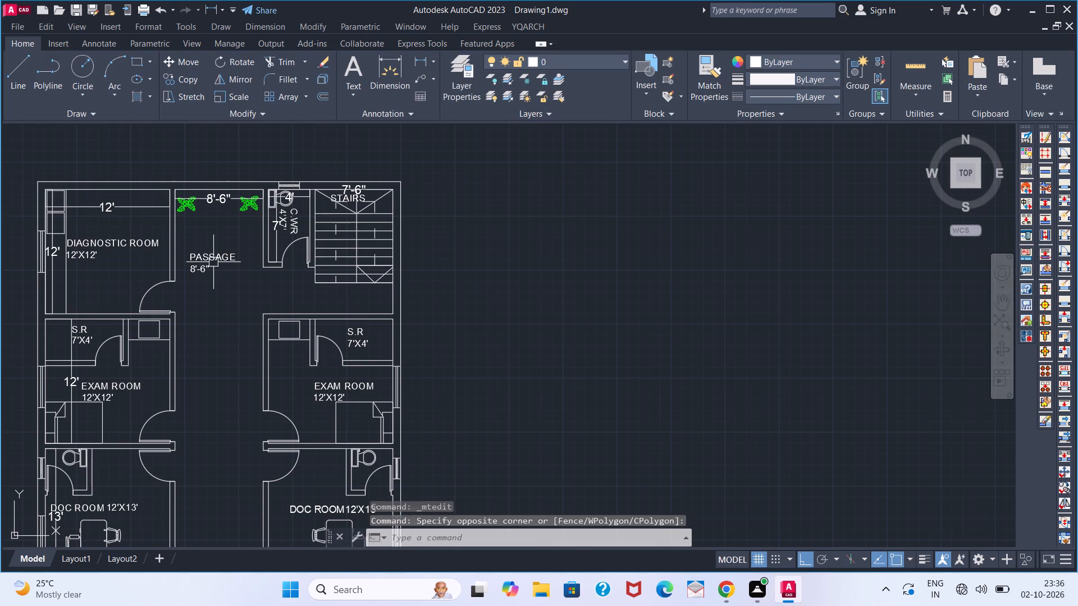
click(213, 262)
click(219, 270)
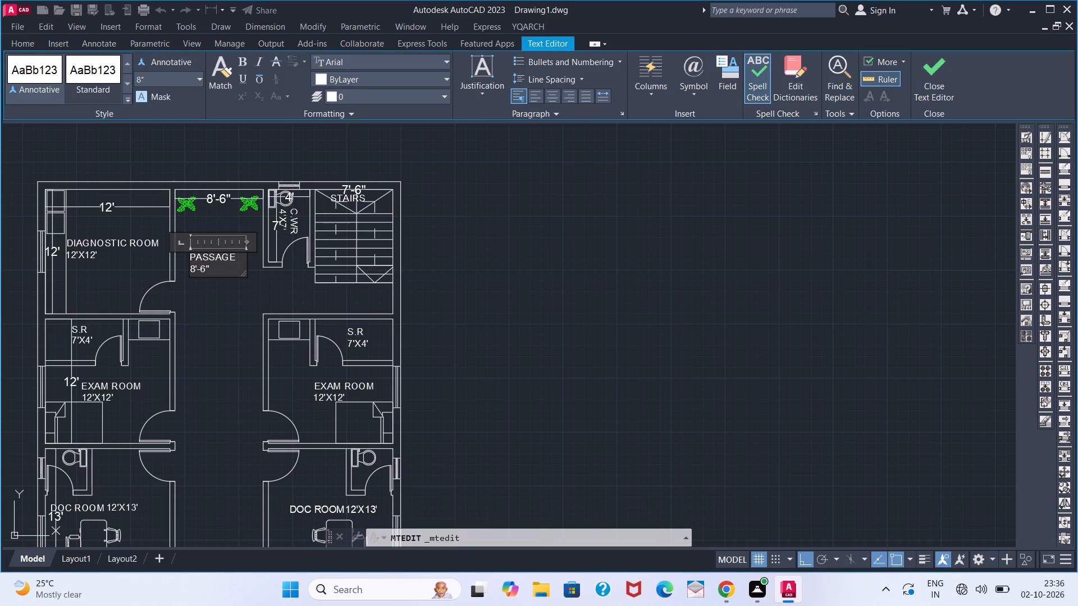
key(space)
text(WIDE)
click(213, 321)
Move the PASSAGE 8'-6" WIDE label along the corridor to sit between the two exam rooms.
drag(214, 273, 214, 273)
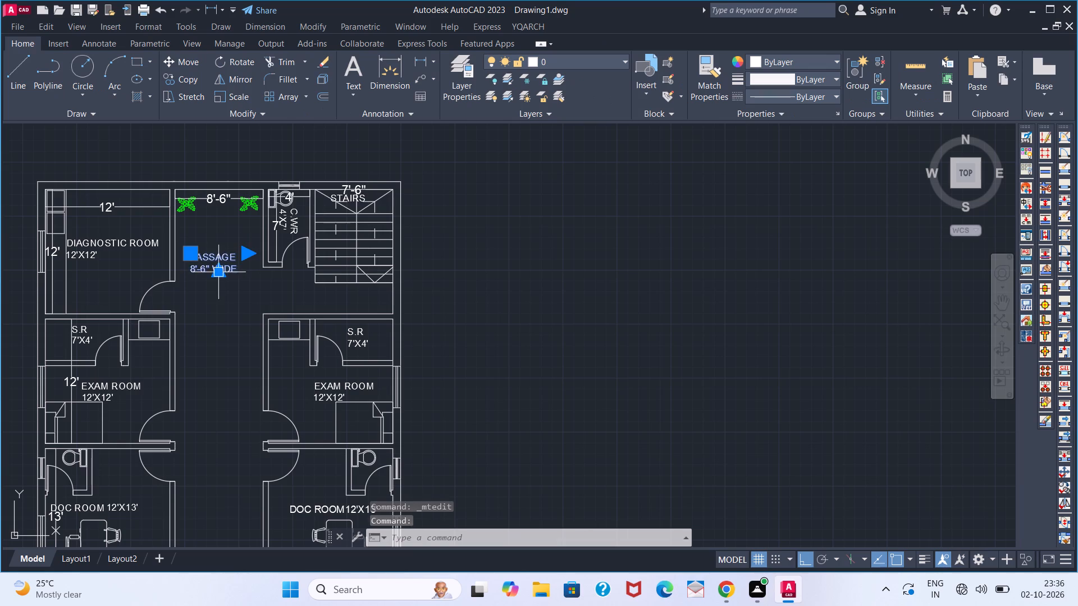
drag(214, 273, 222, 377)
drag(204, 258, 208, 398)
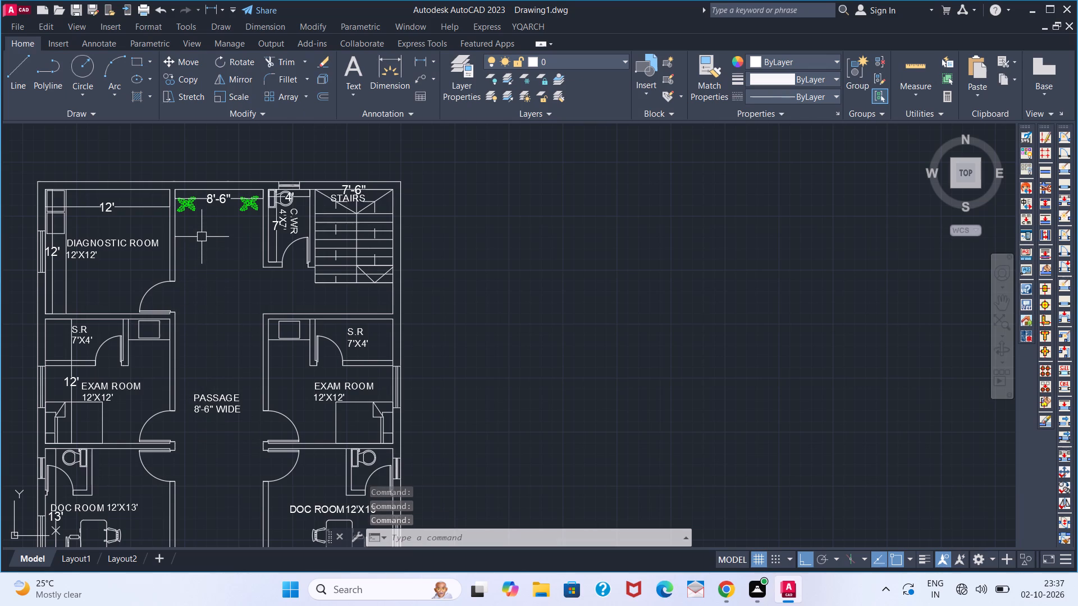
Delete the 8'-6" dimension across the corridor's rear end.
click(213, 205)
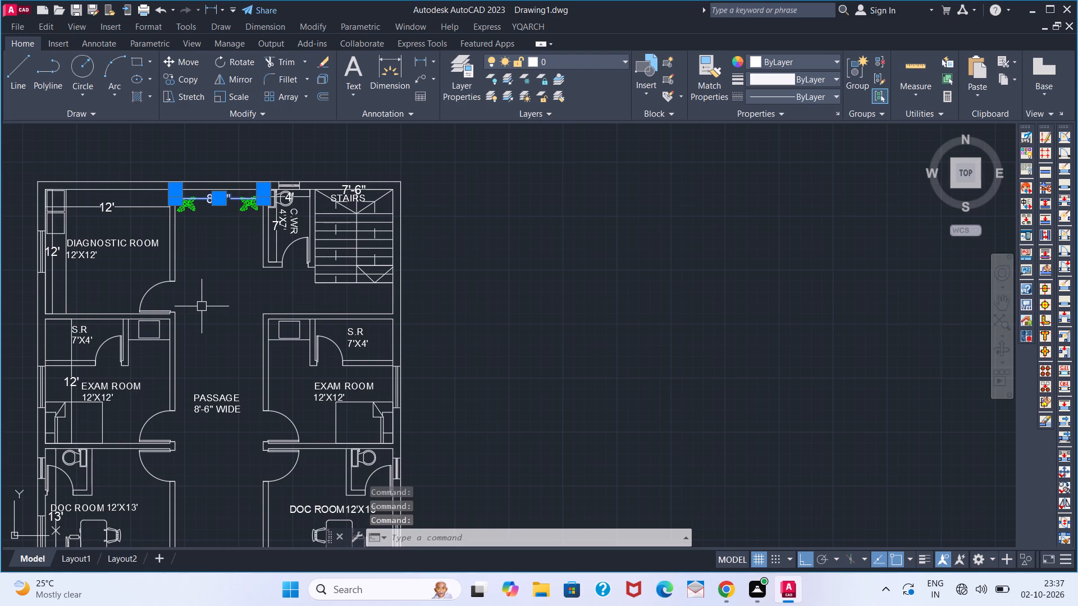
key(Delete)
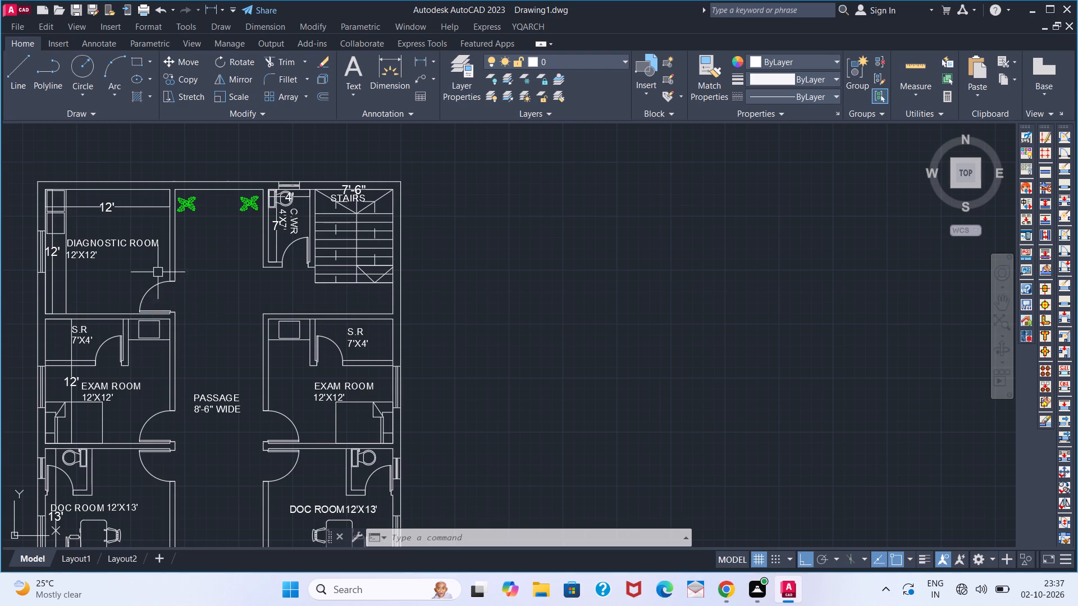
Delete the horizontal and vertical 12' dimensions in the diagnostic room.
click(126, 214)
click(89, 215)
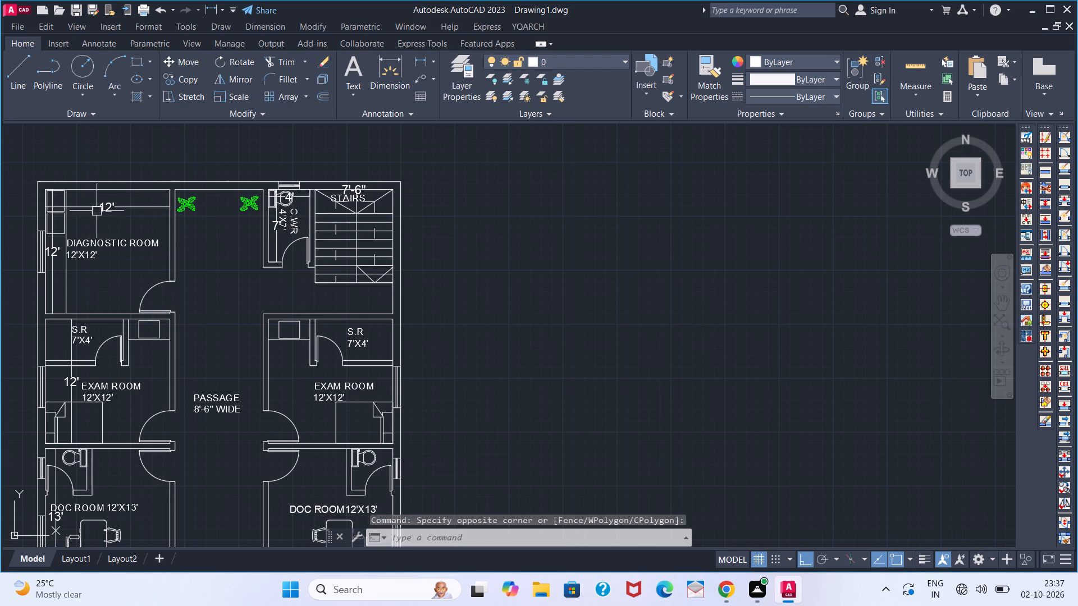
click(103, 208)
click(48, 244)
key(Delete)
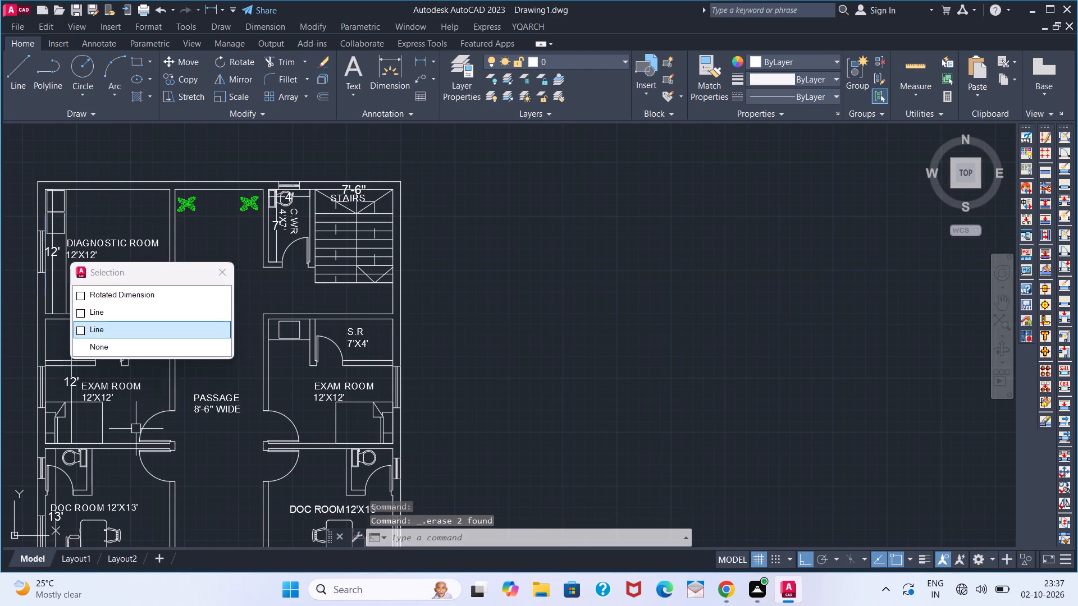
click(51, 259)
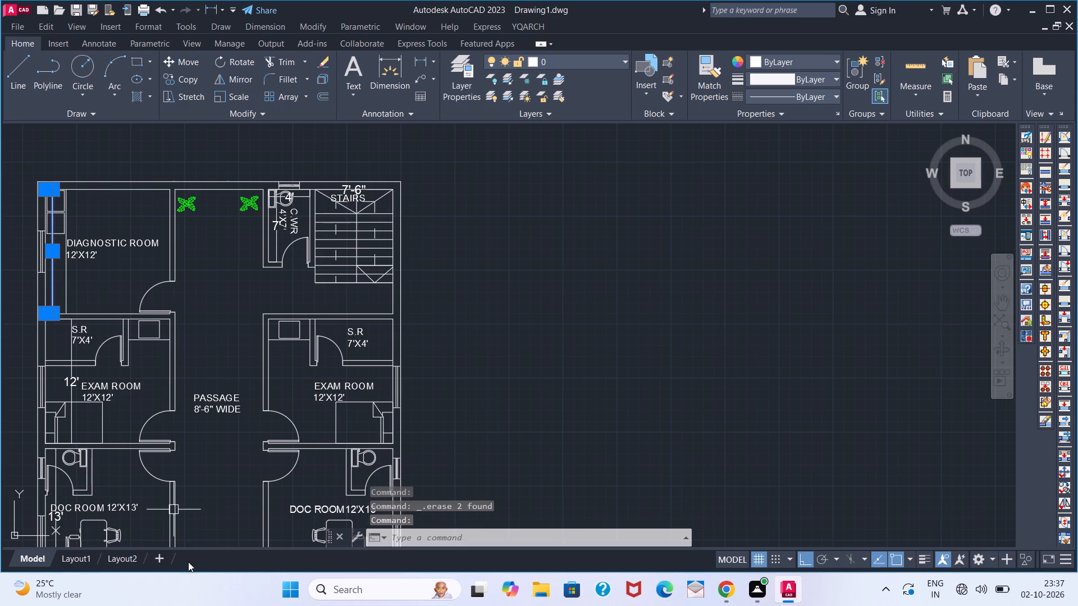
key(Delete)
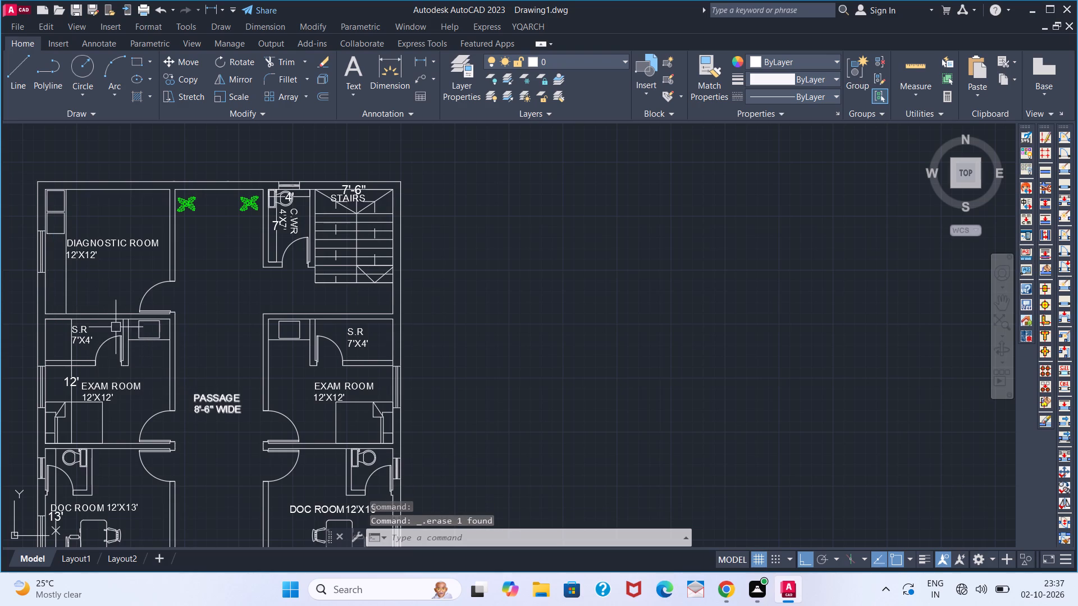
Delete the vertical 12' dimension running through the S.R and exam room in front of the diagnostic room.
middle_drag(103, 354, 101, 293)
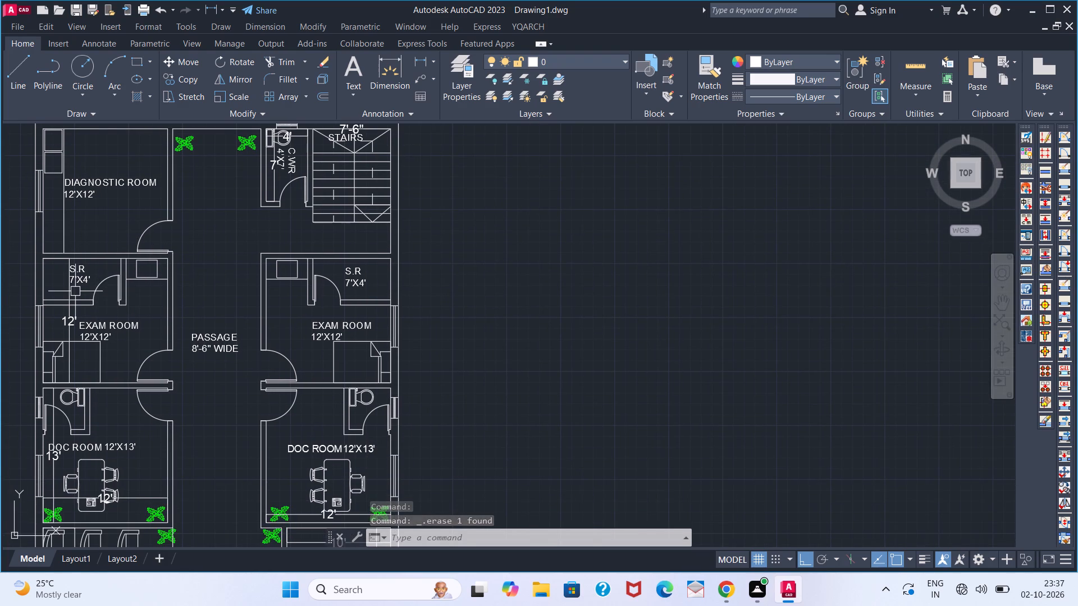
scroll(74, 287, up, 1)
click(66, 337)
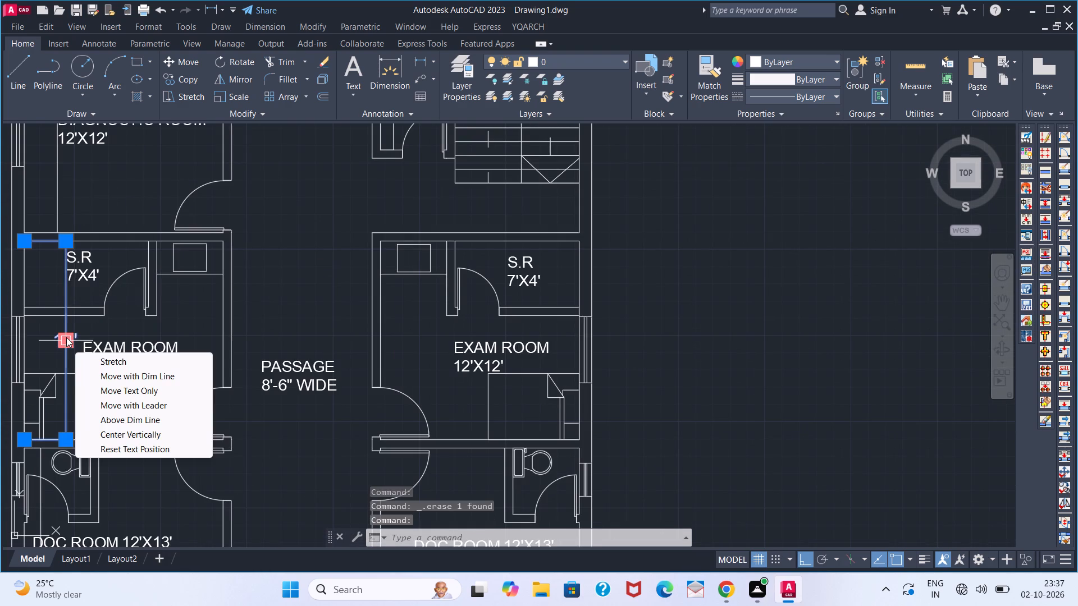
key(Delete)
key(Delete)
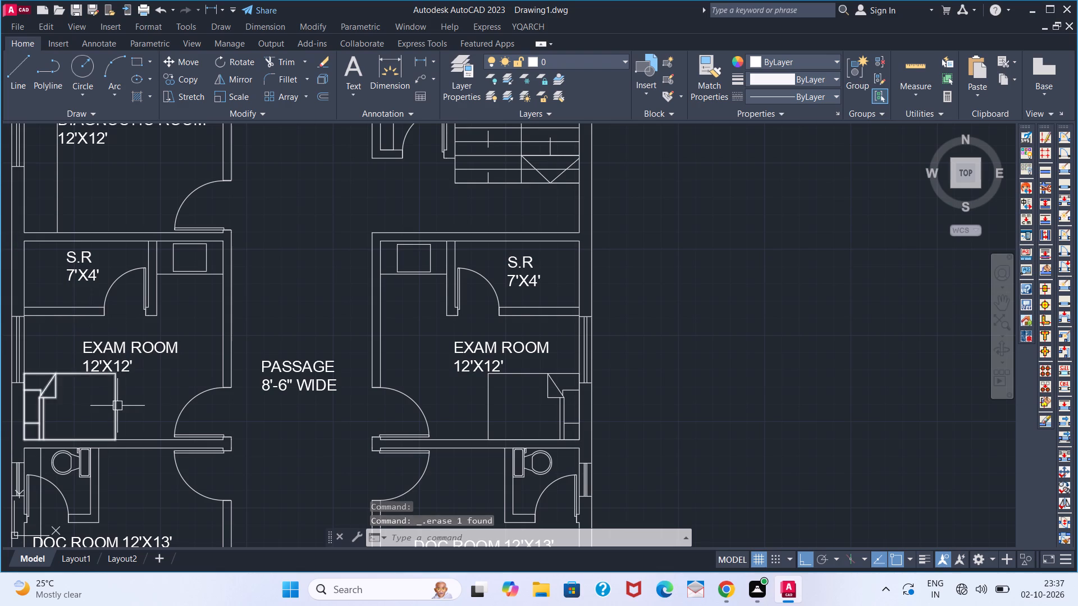
Shift the EXAM ROOM 12'X12' label in the east exam room slightly toward the passage.
middle_drag(426, 398, 365, 354)
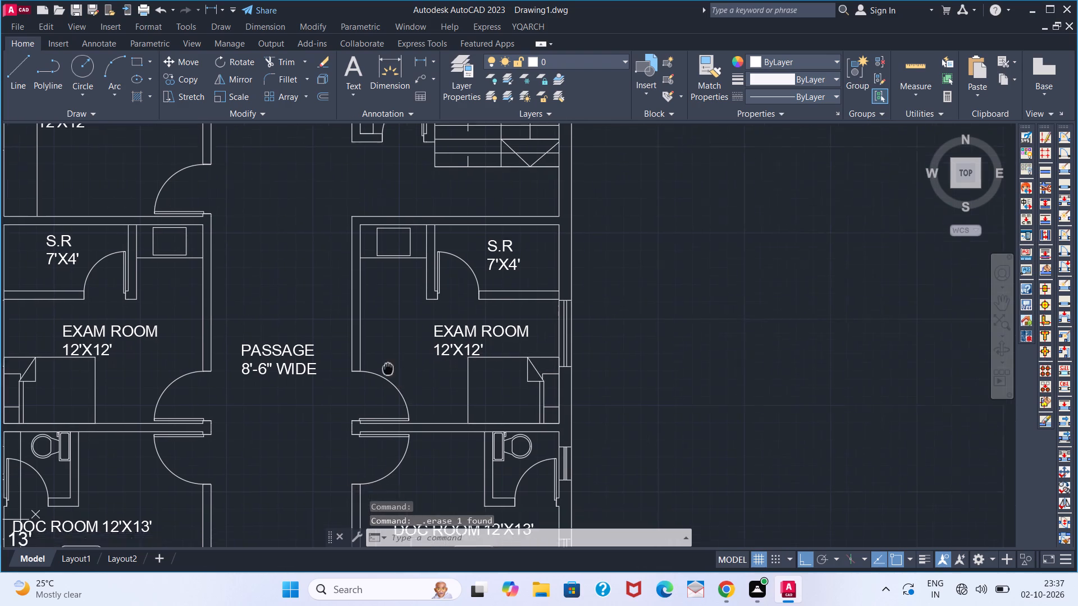
middle_drag(365, 354, 312, 334)
click(351, 293)
drag(381, 290, 361, 287)
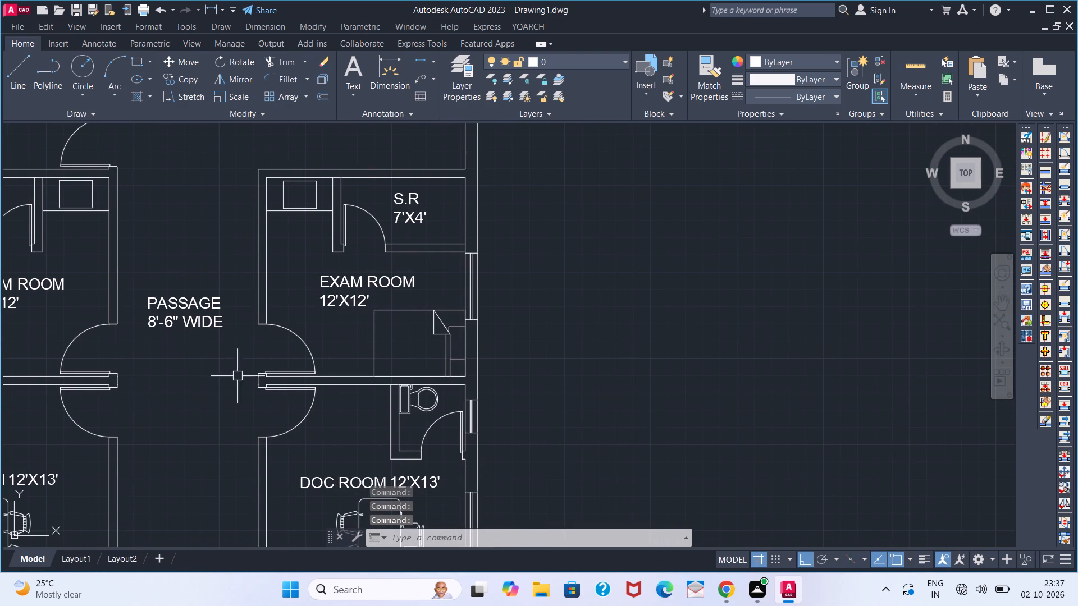
Break the west DOC ROOM label so 12'X13' sits on a second line, and add the number 1 after the name.
scroll(254, 426, down, 1)
middle_drag(252, 461, 281, 333)
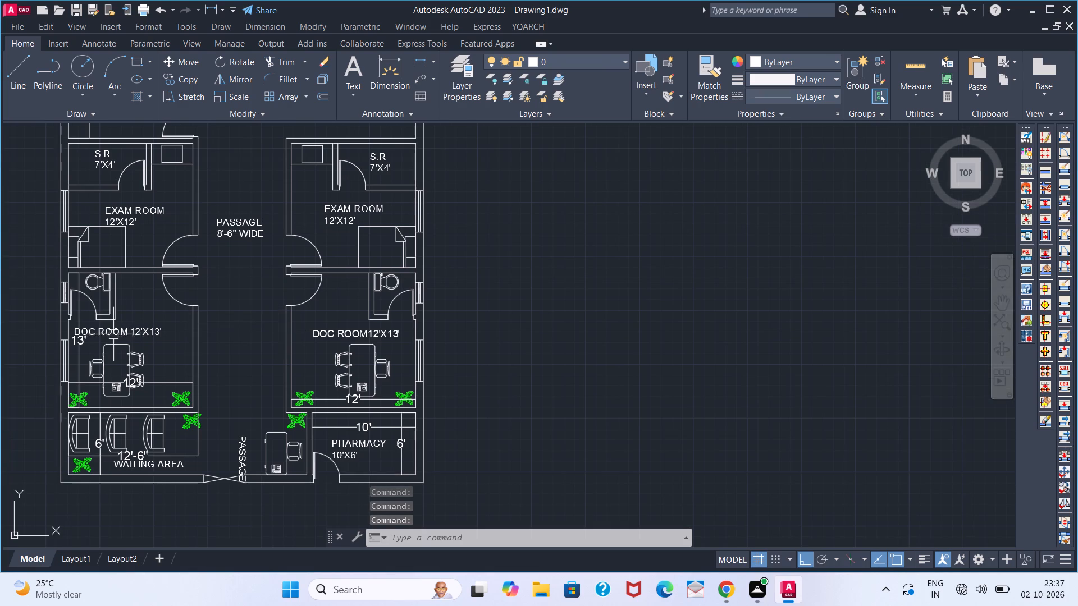
scroll(112, 345, up, 3)
scroll(124, 310, down, 1)
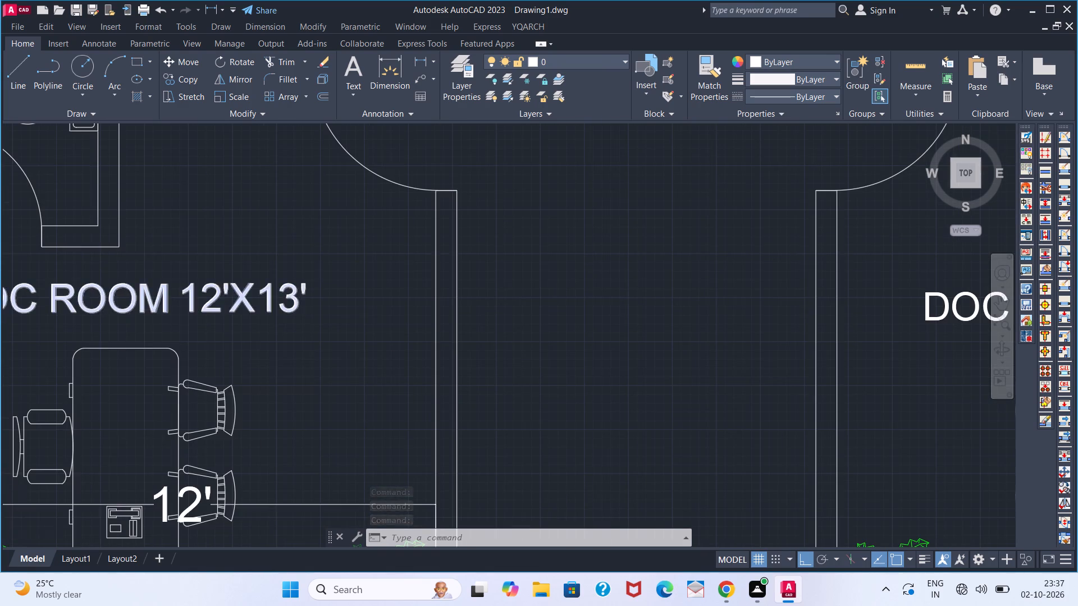
scroll(124, 310, down, 1)
double_click(124, 310)
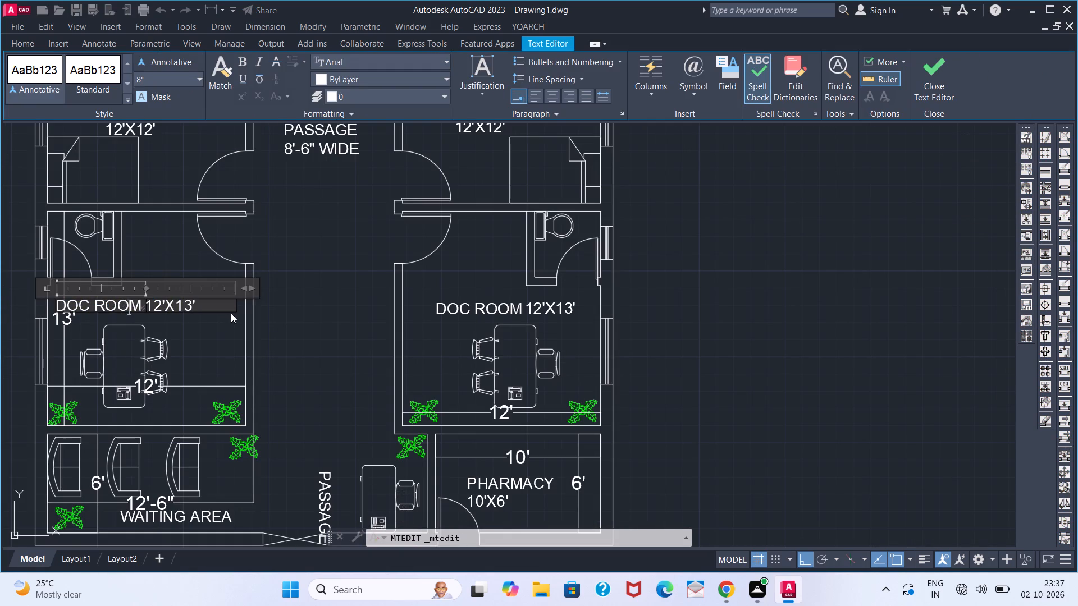
click(143, 303)
key(Right)
key(Return)
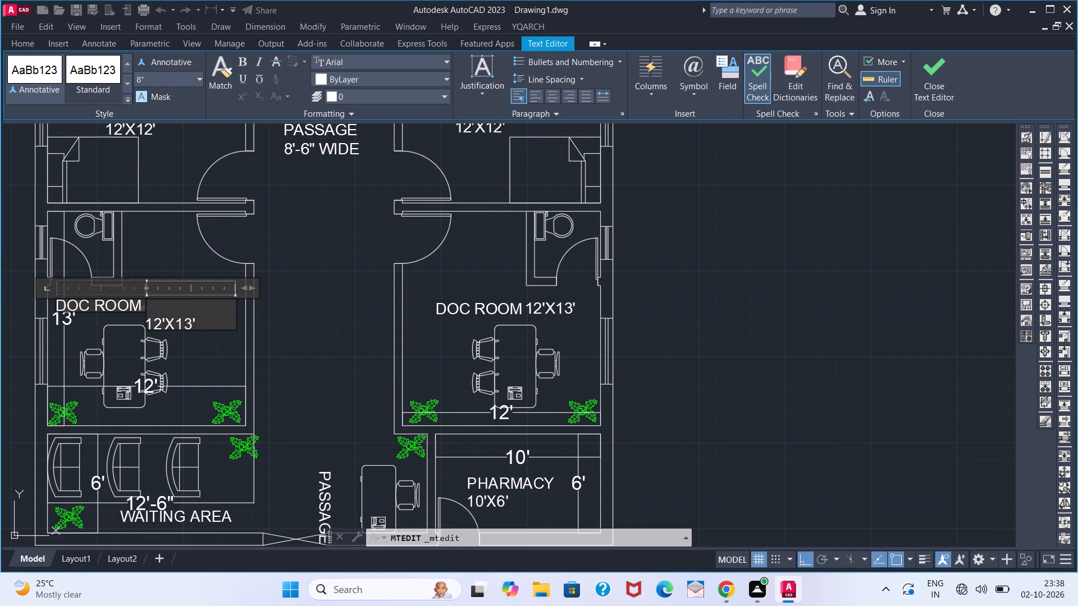
key(1)
click(294, 332)
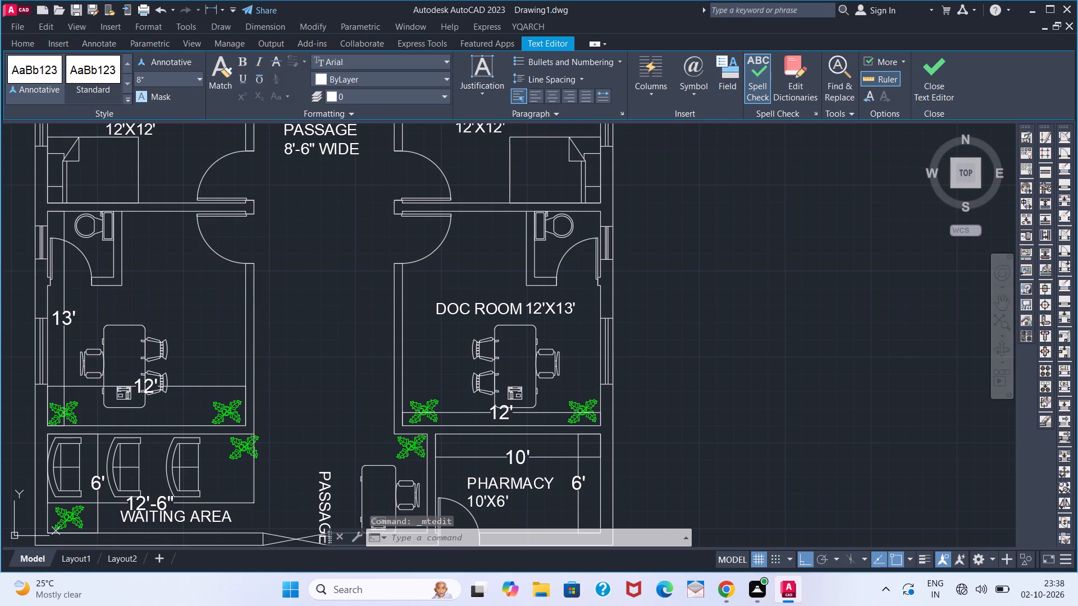
Narrow the west doctor's room label's text box and join the number to the name, giving DOC ROOM1 above 12'X13'.
double_click(136, 313)
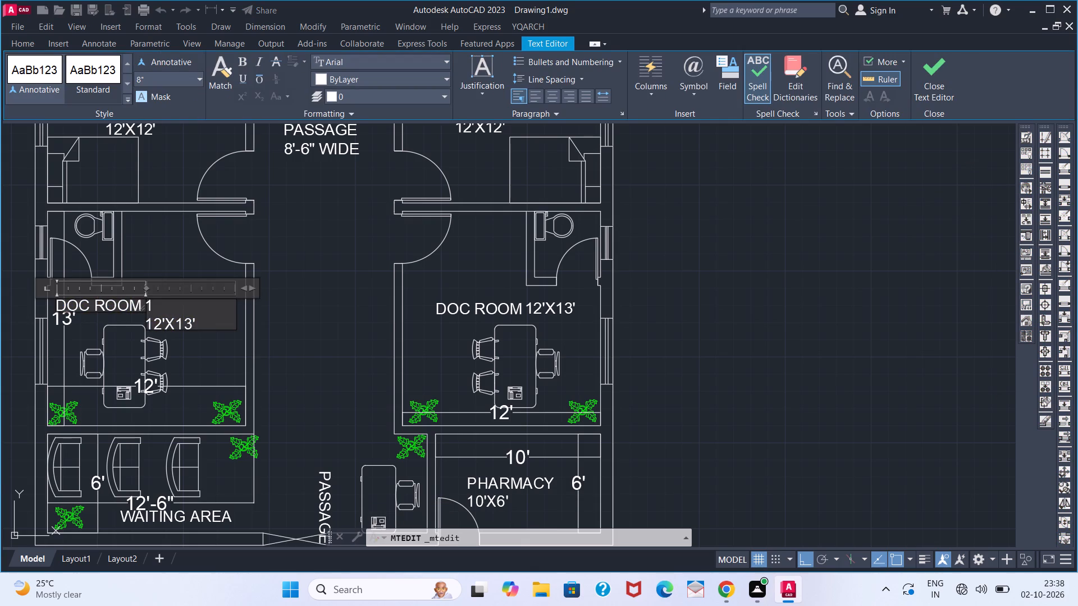
scroll(156, 327, up, 2)
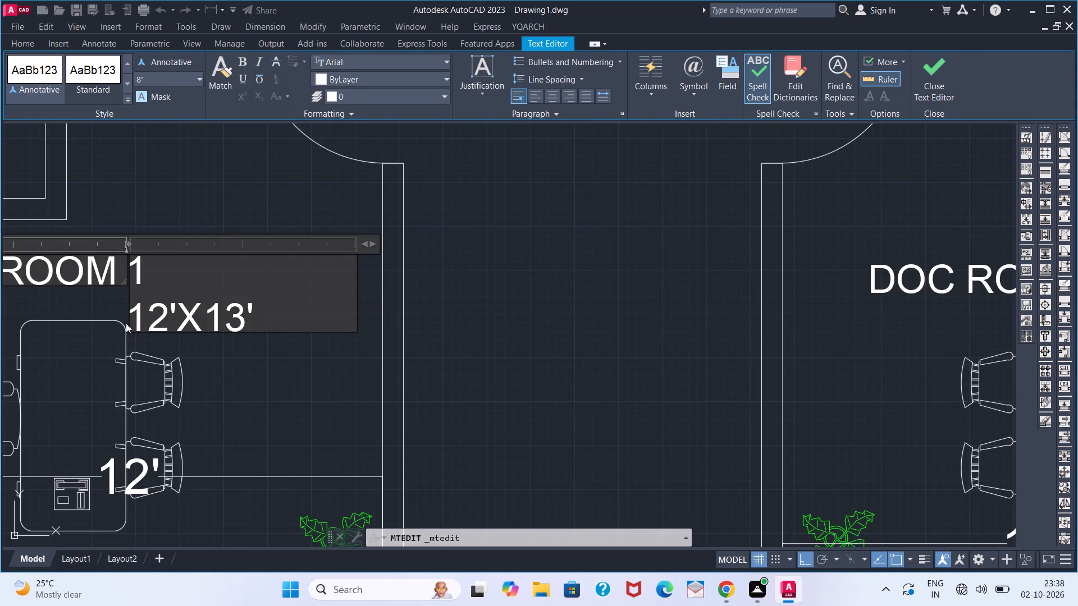
drag(125, 282, 164, 389)
scroll(223, 316, down, 1)
middle_drag(222, 314, 267, 304)
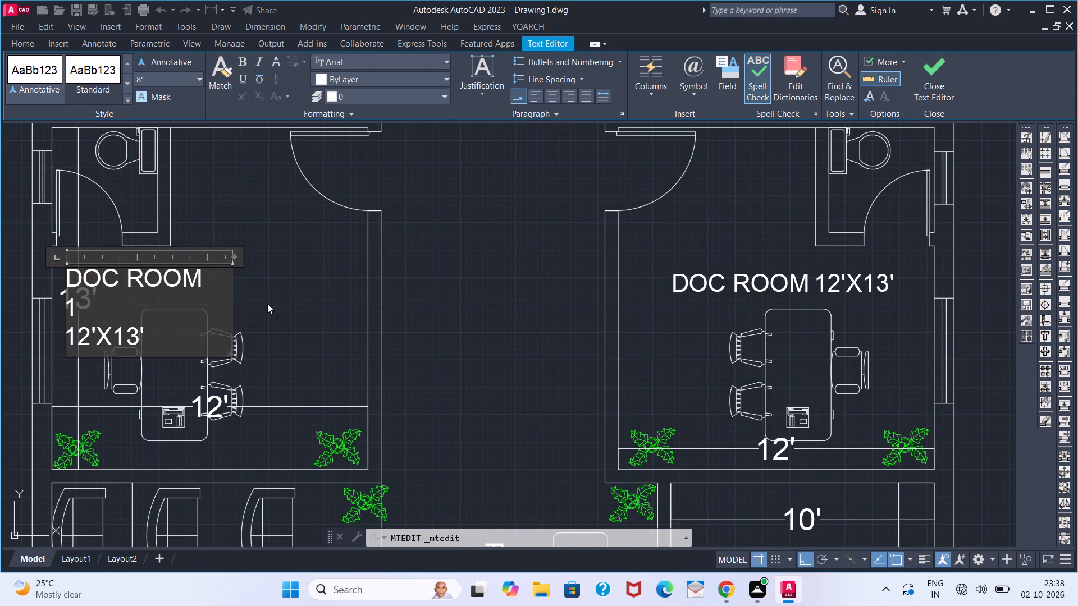
drag(232, 351, 222, 338)
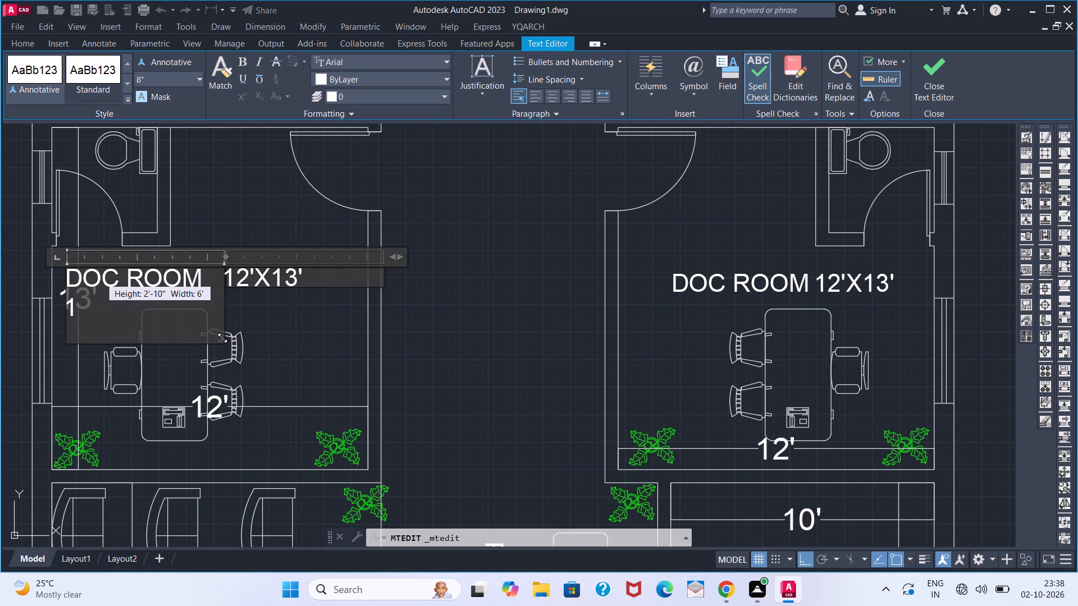
drag(222, 338, 235, 363)
click(88, 315)
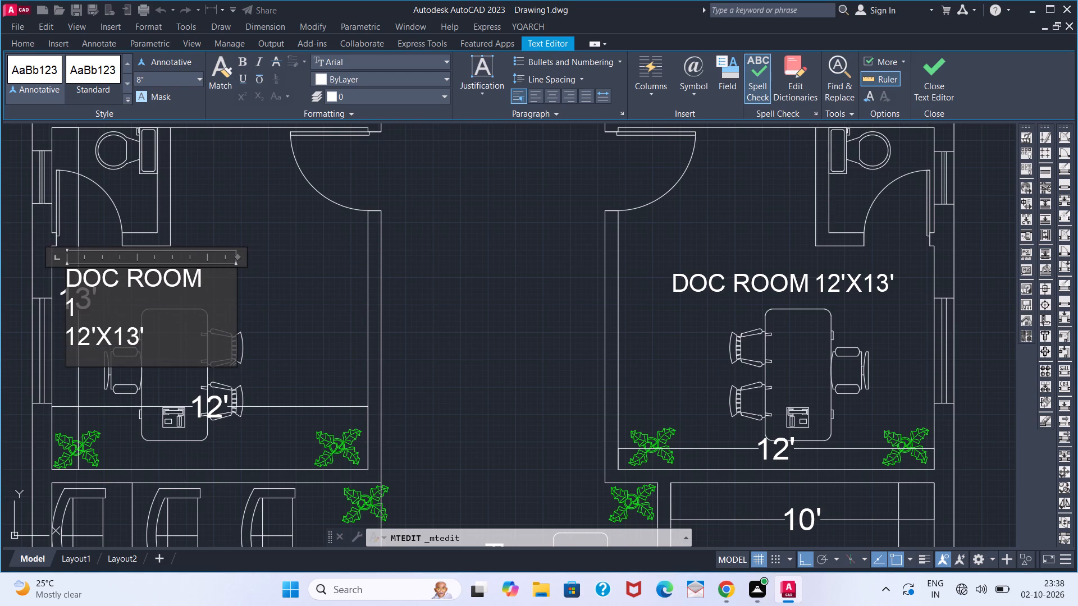
key(BackSpace)
key(BackSpace)
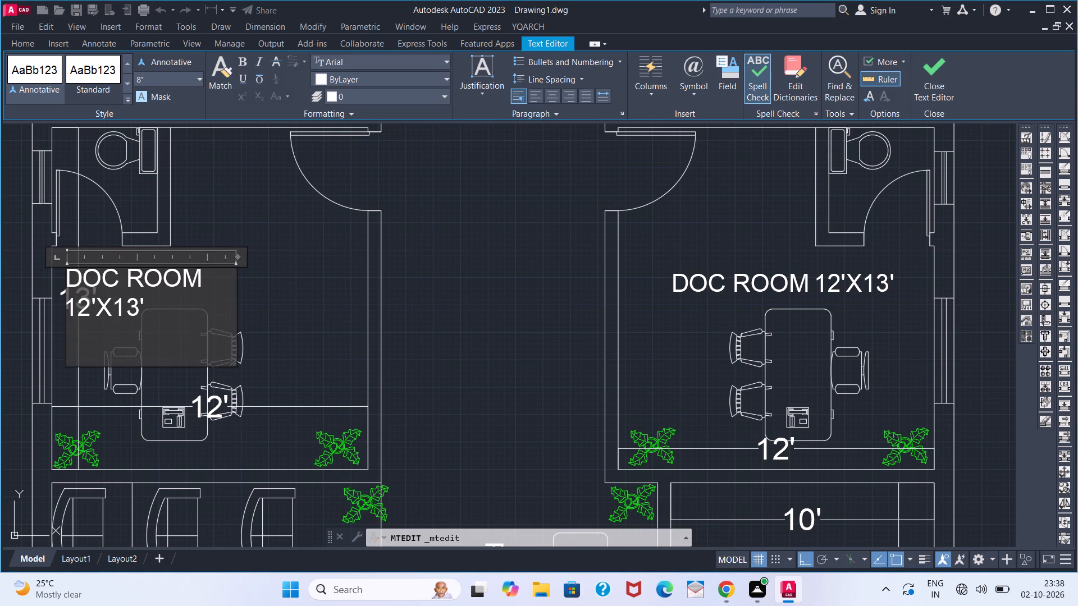
key(1)
click(295, 293)
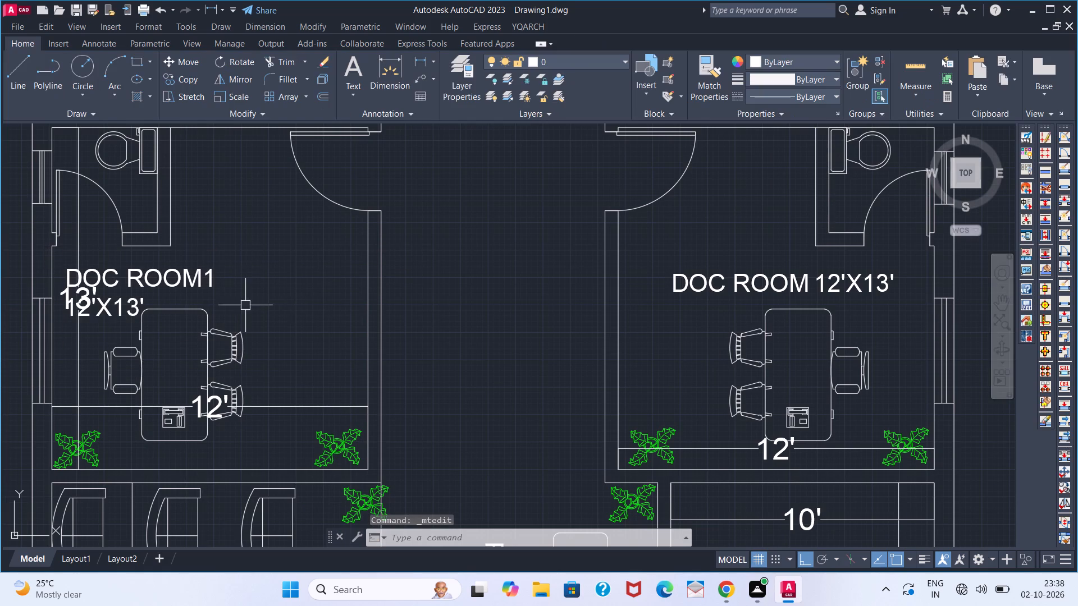
Delete the single-line DOC ROOM 12'X13' label in the east doctor's room.
click(749, 287)
key(Delete)
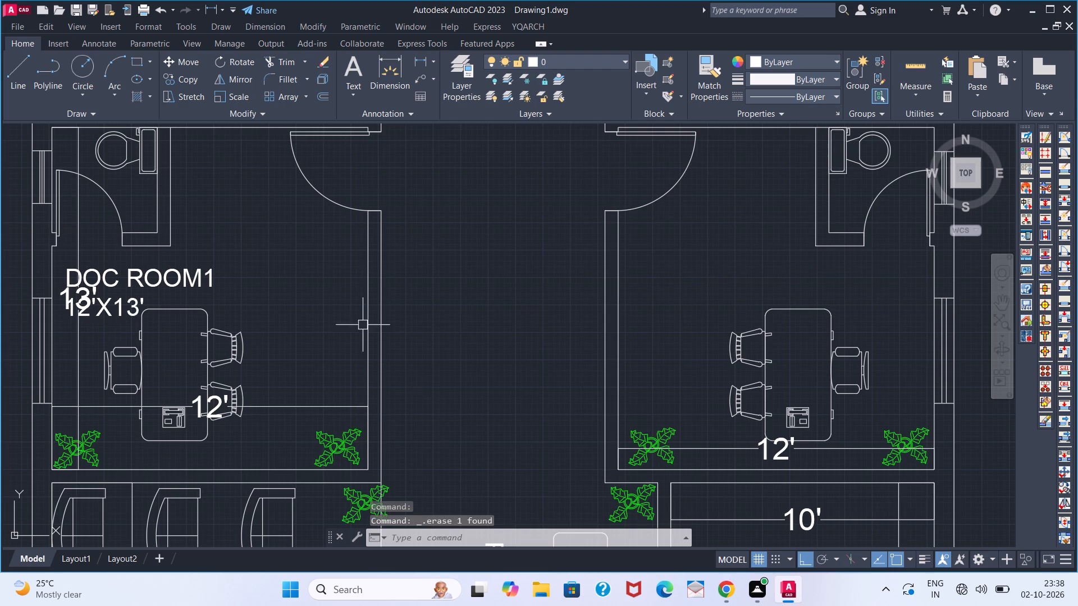
Copy the DOC ROOM1 12'X13' label straight across into the east doctor's room.
click(199, 278)
key(x)
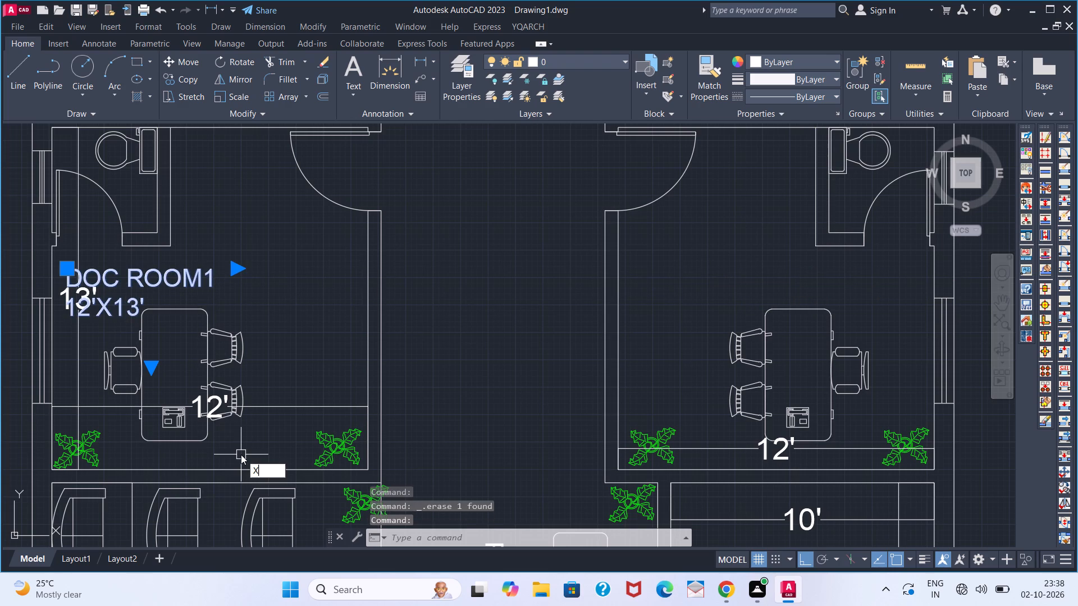
key(BackSpace)
text(CO)
key(Return)
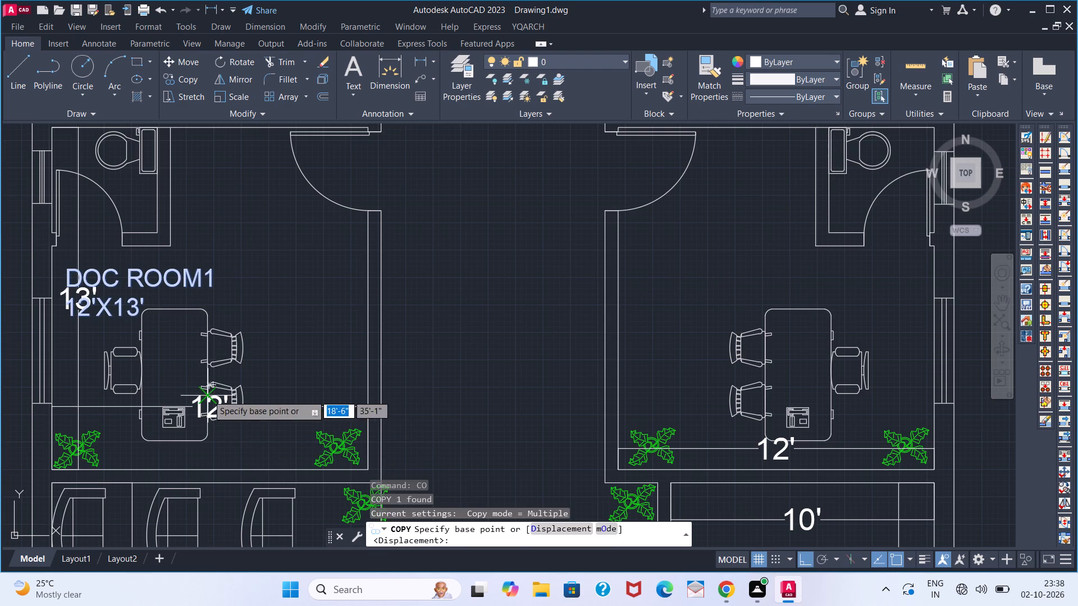
drag(154, 289, 167, 290)
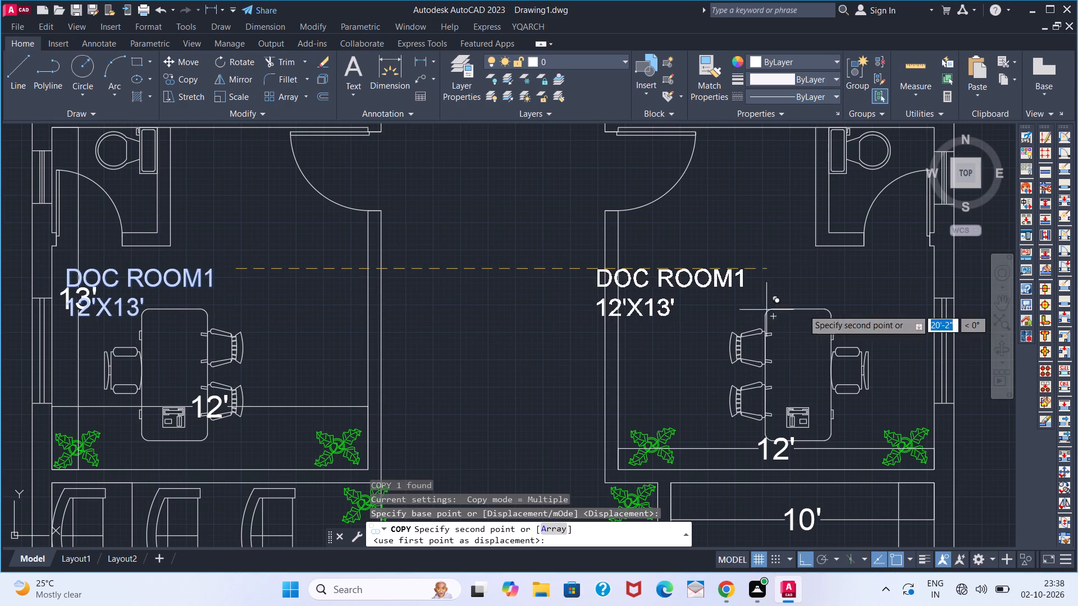
click(890, 295)
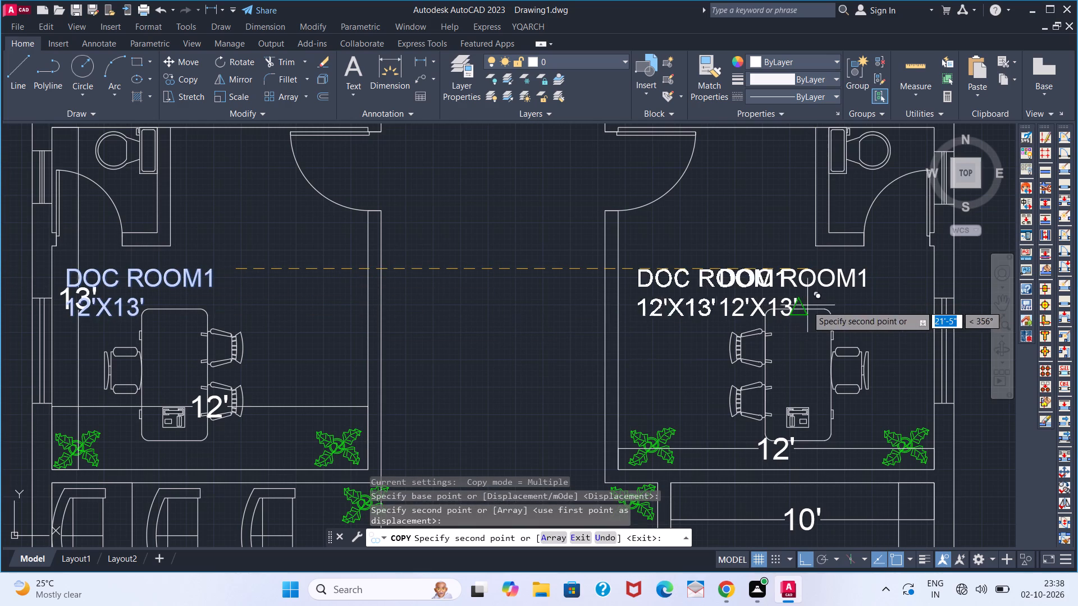
key(Escape)
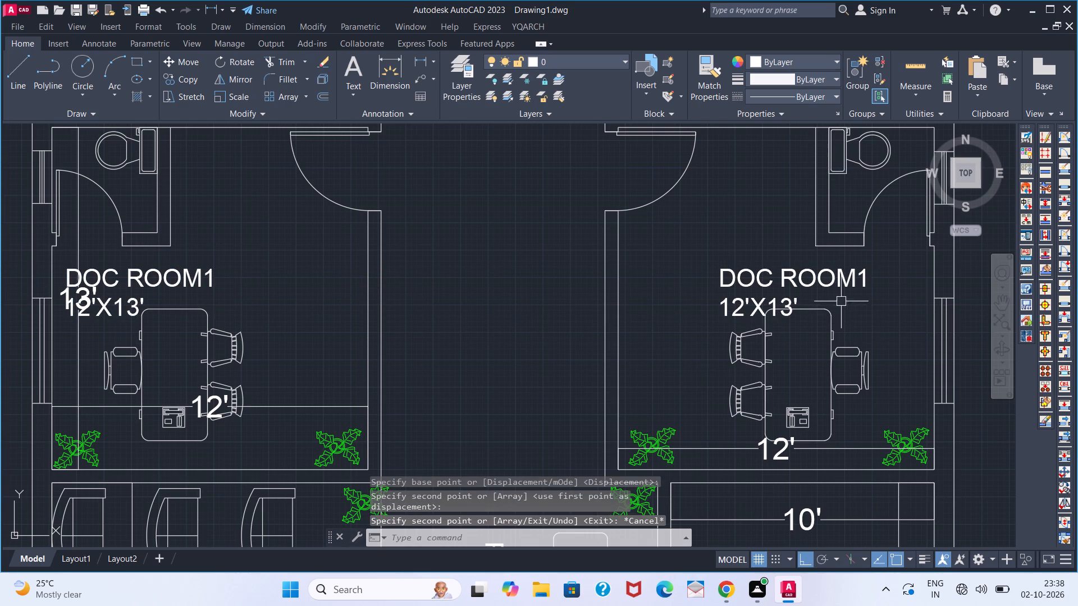
Shift the copied label in the east doctor's room toward the passage and clear of the desk.
click(784, 292)
click(708, 282)
drag(774, 287, 774, 284)
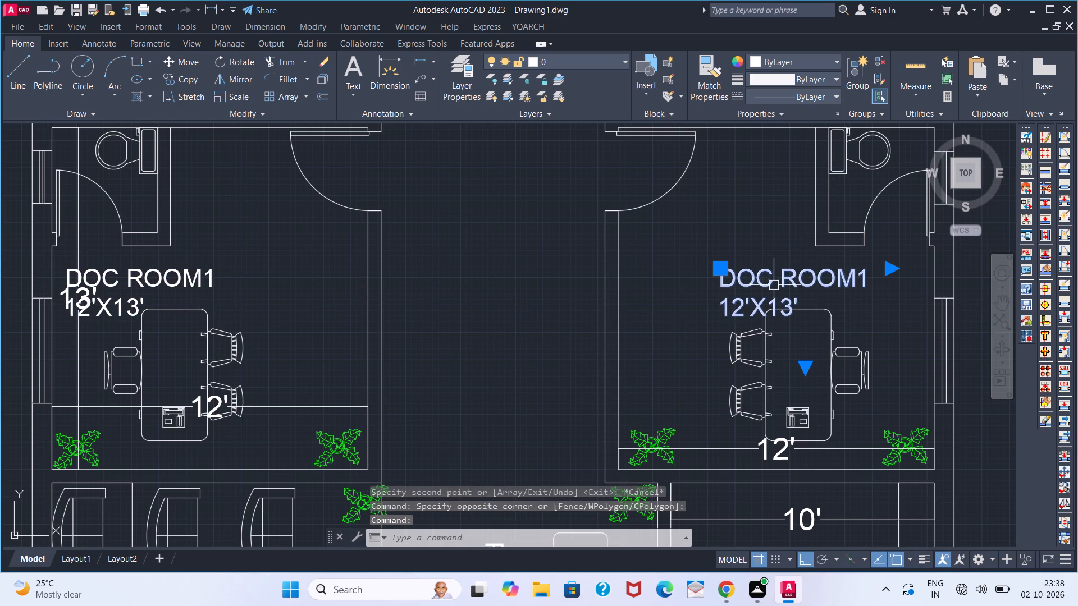
drag(774, 284, 738, 268)
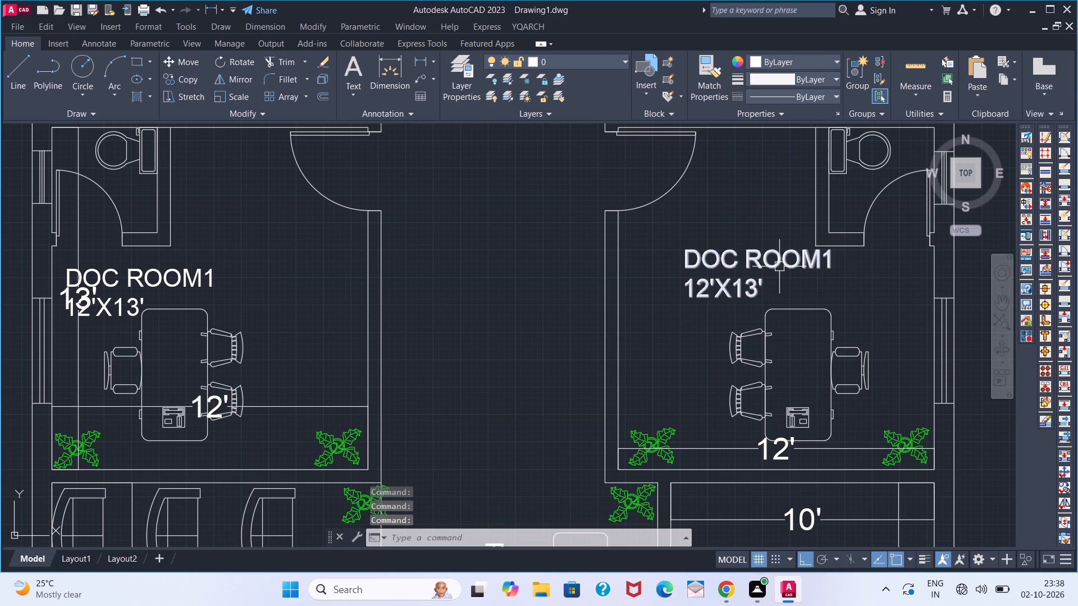
Renumber the east doctor's room label as DOC ROOM2.
triple_click(808, 267)
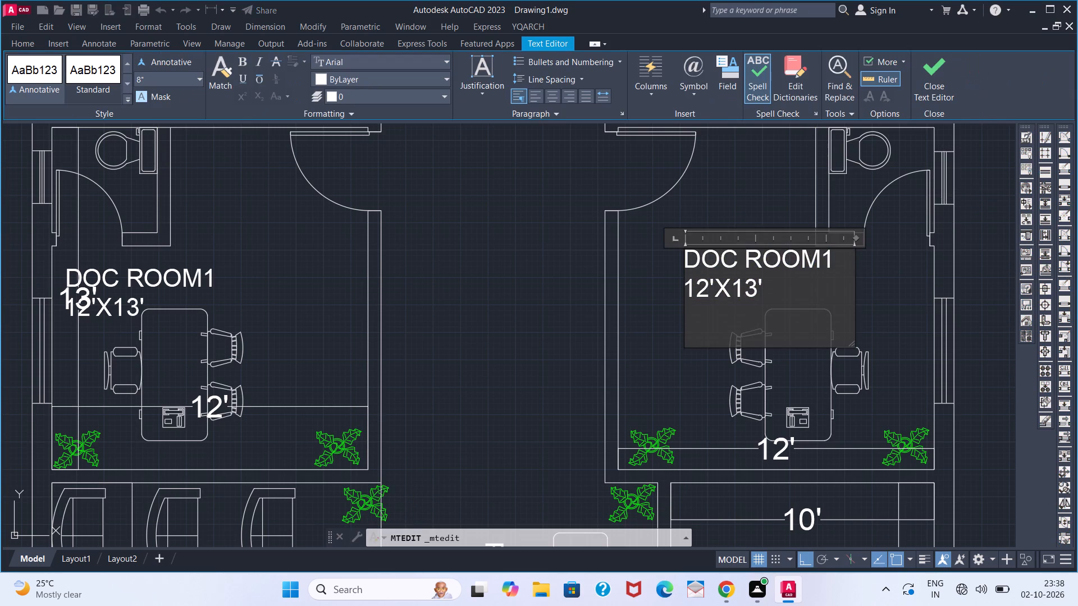
click(831, 263)
key(BackSpace)
key(2)
click(651, 315)
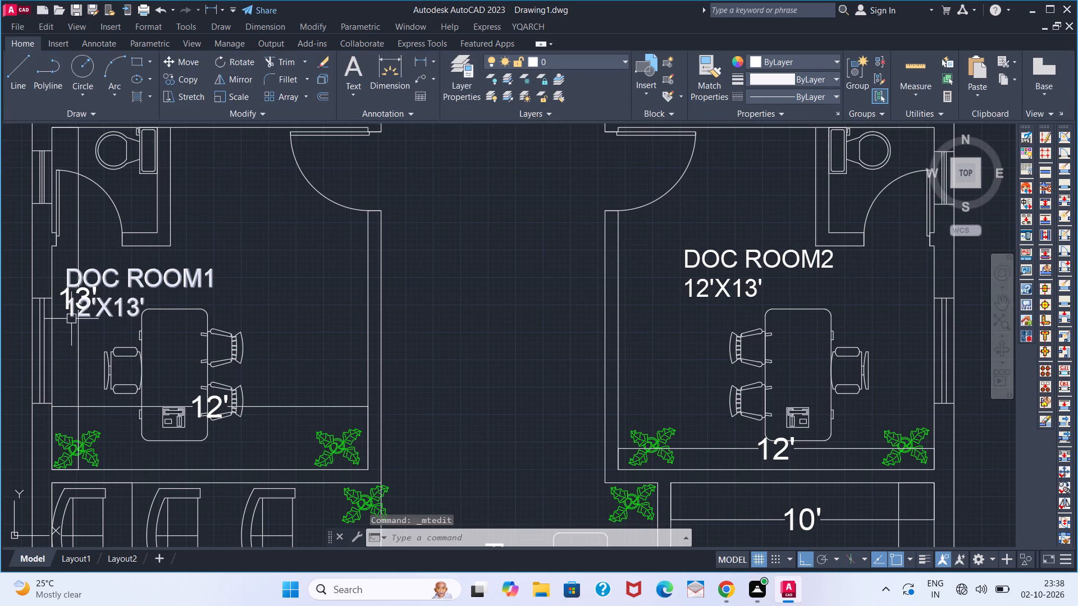
Delete the vertical 13' dimension running through the DOC ROOM1 label.
click(71, 369)
click(78, 369)
click(78, 369)
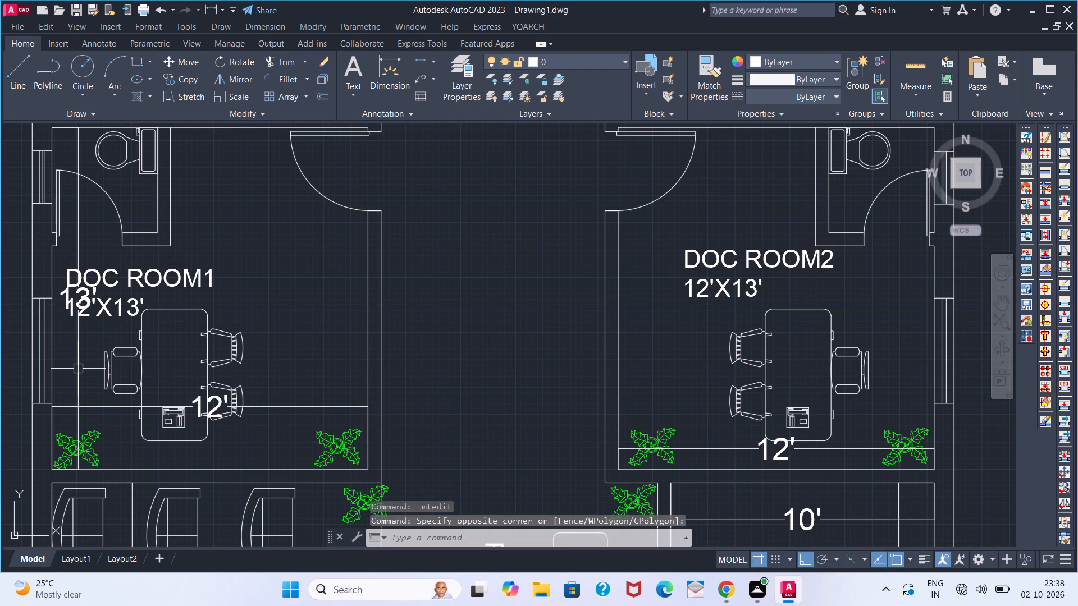
click(79, 368)
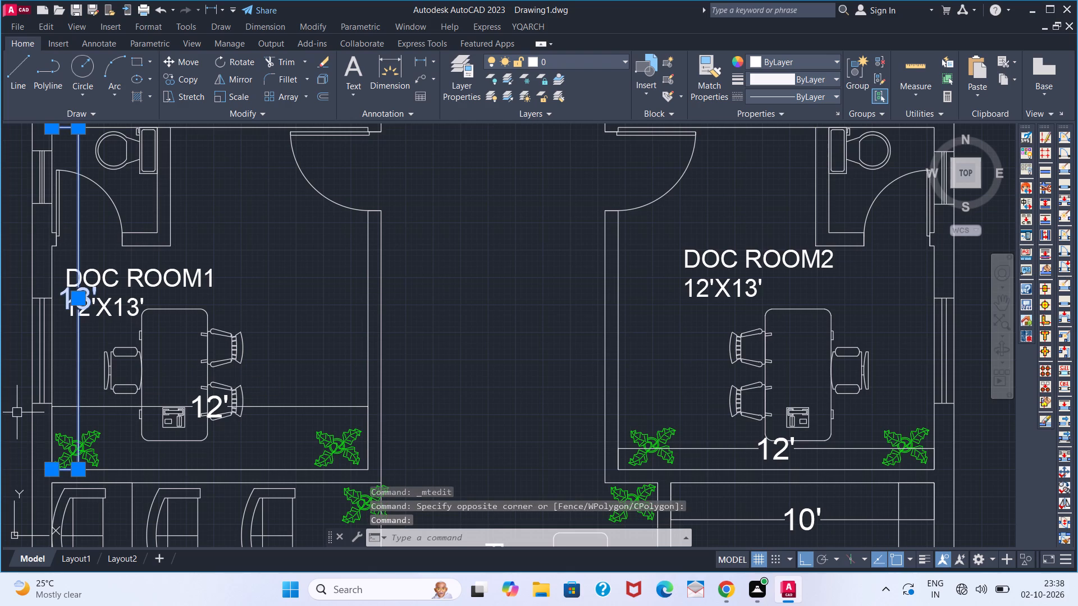
key(Delete)
Move the DOC ROOM1 12'X13' label toward the passage, just above the room's desk.
click(103, 275)
drag(93, 304, 177, 286)
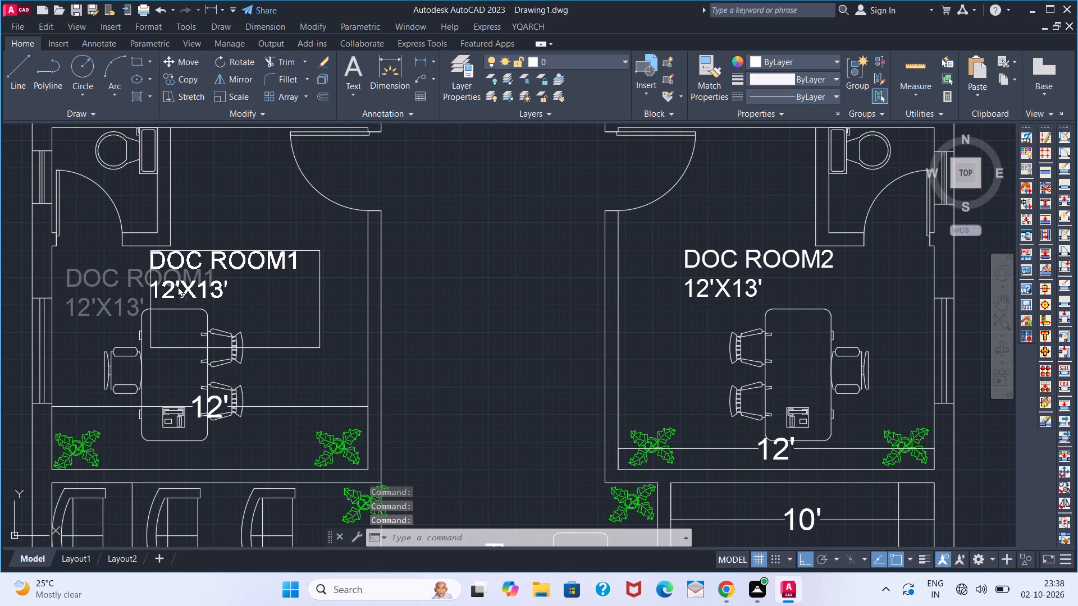
drag(177, 286, 178, 287)
Delete the horizontal 12' dimension crossing the desk in DOC ROOM1.
scroll(97, 304, down, 1)
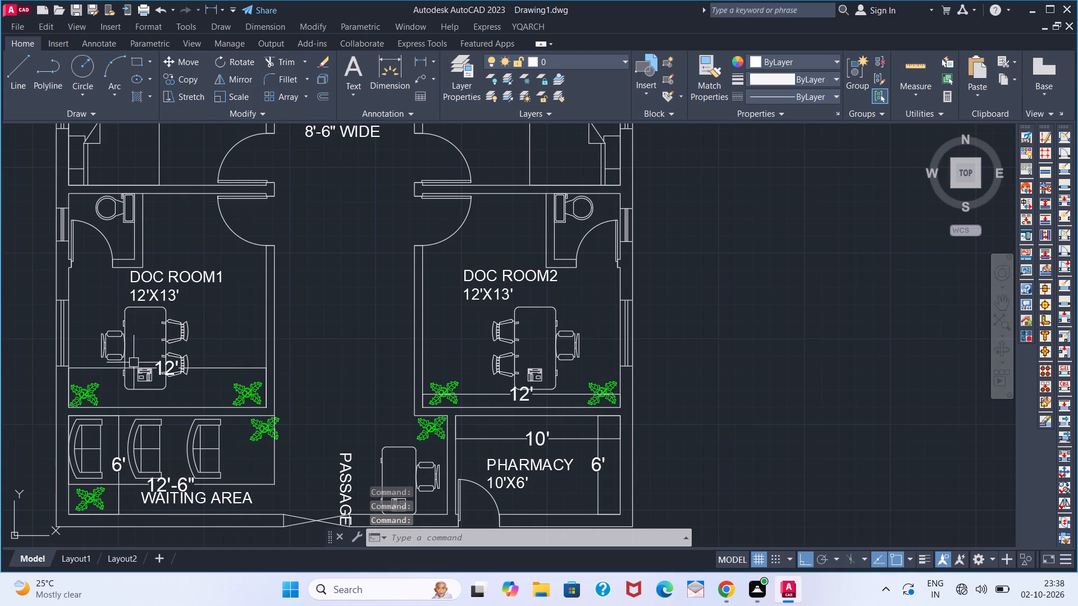
click(222, 361)
click(210, 385)
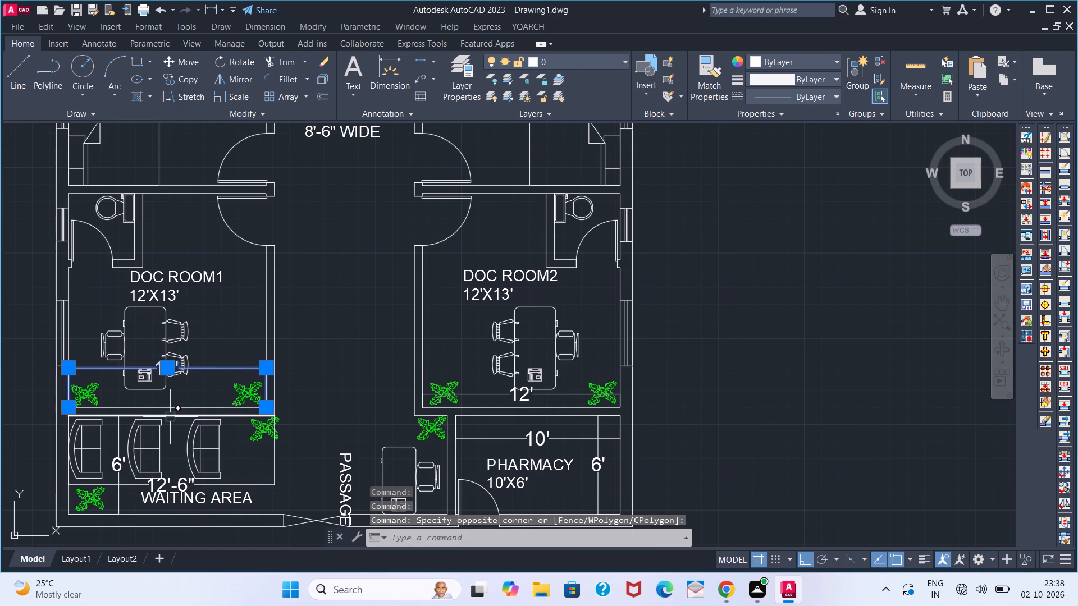
key(Delete)
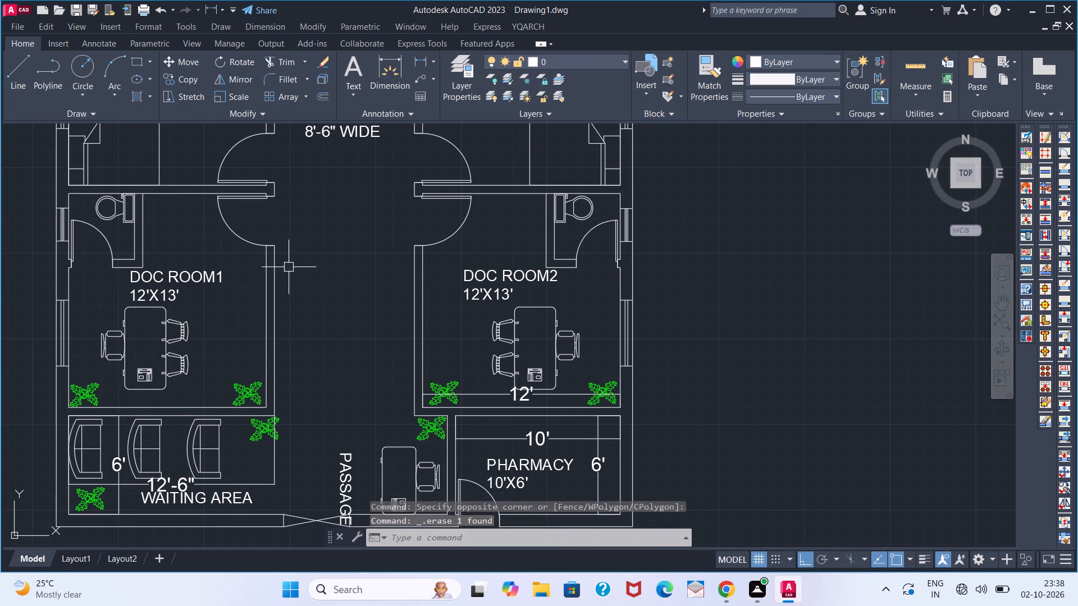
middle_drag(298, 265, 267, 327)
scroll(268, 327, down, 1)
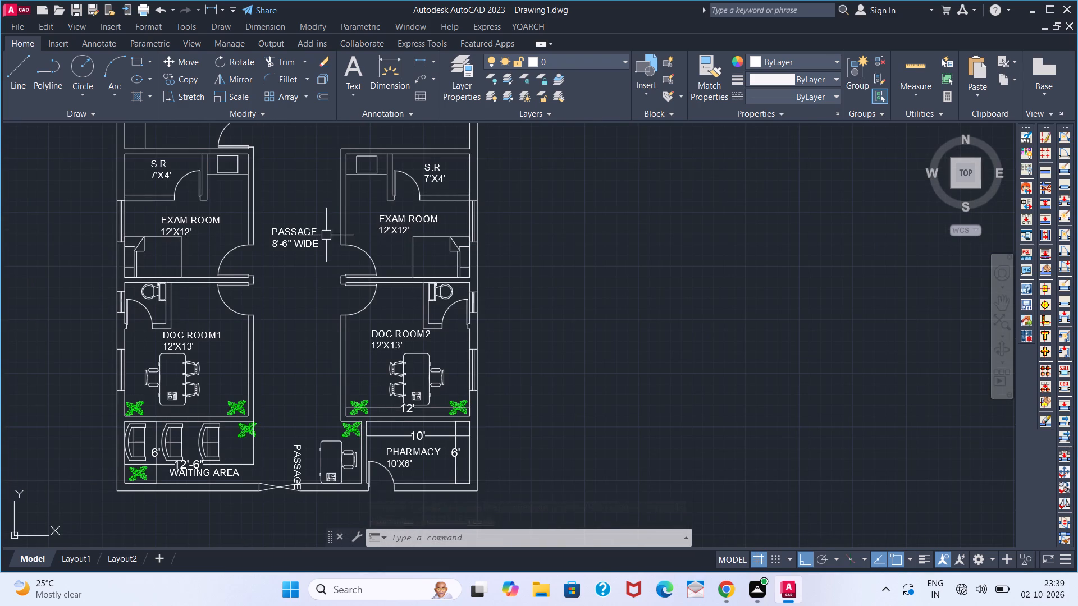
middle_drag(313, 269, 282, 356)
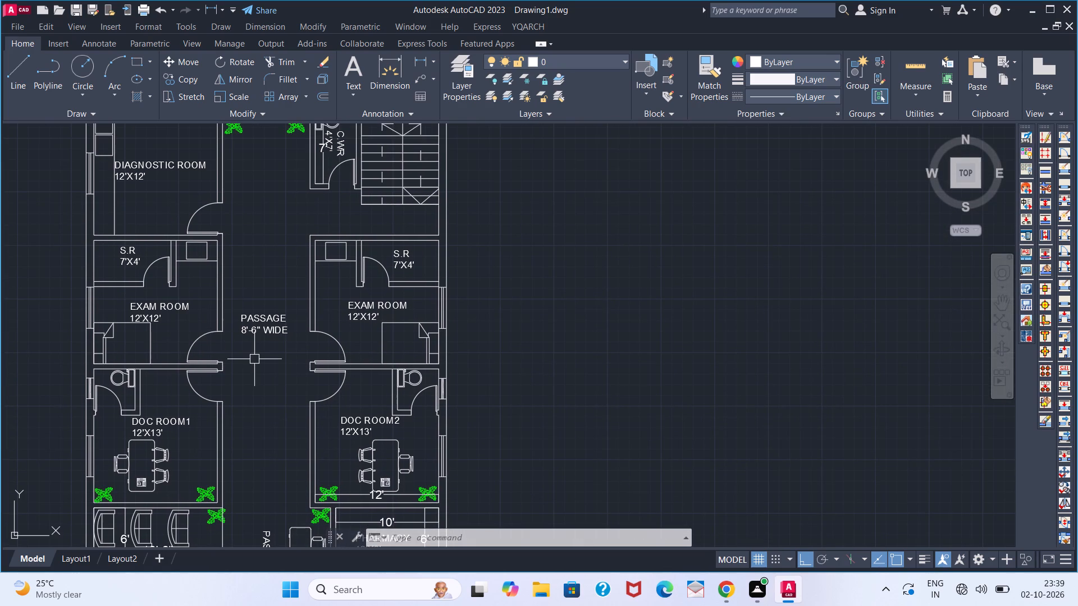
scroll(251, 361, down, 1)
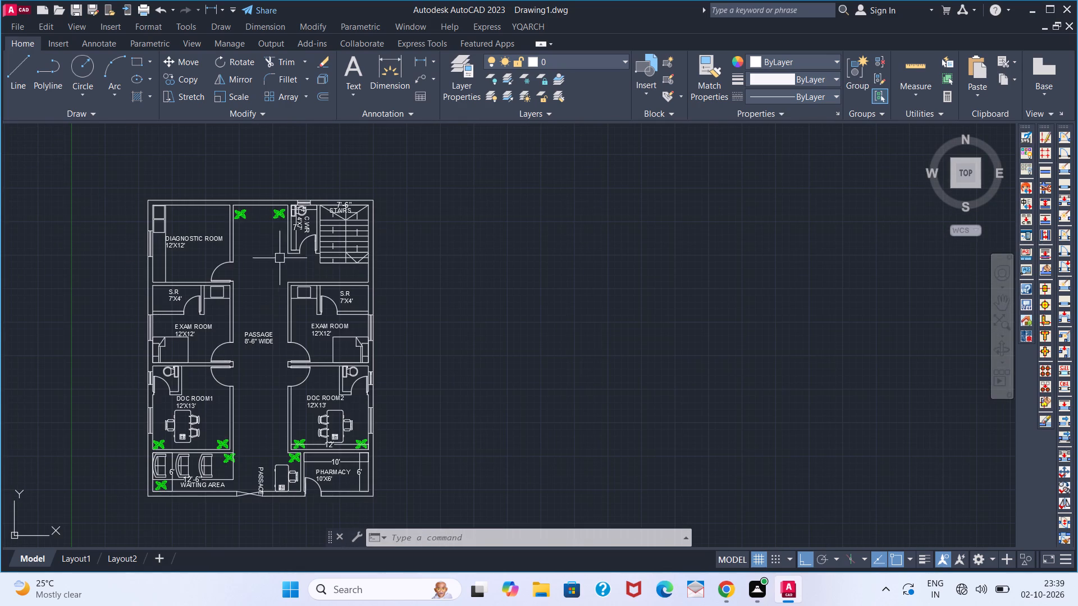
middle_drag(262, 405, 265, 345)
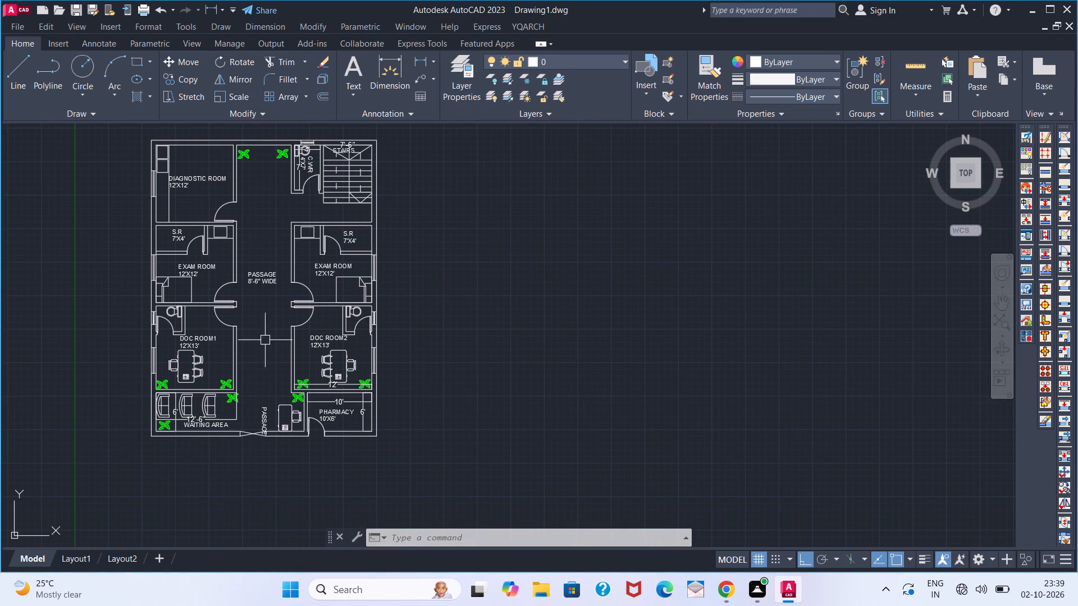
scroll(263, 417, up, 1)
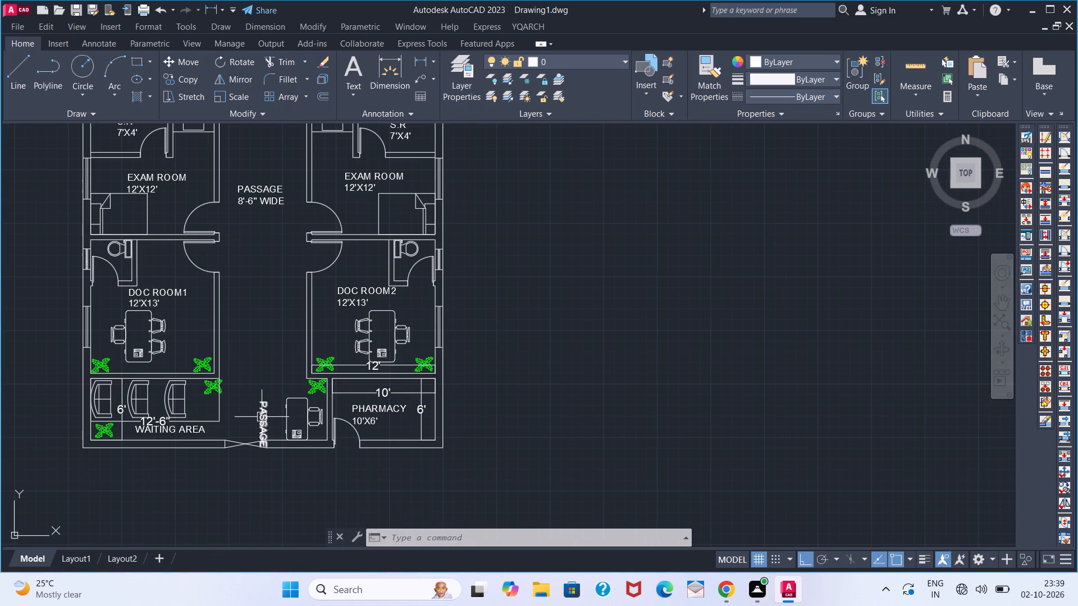
Add the size 12'-6"X6' as a second line to the WAITING AREA label.
scroll(166, 433, up, 1)
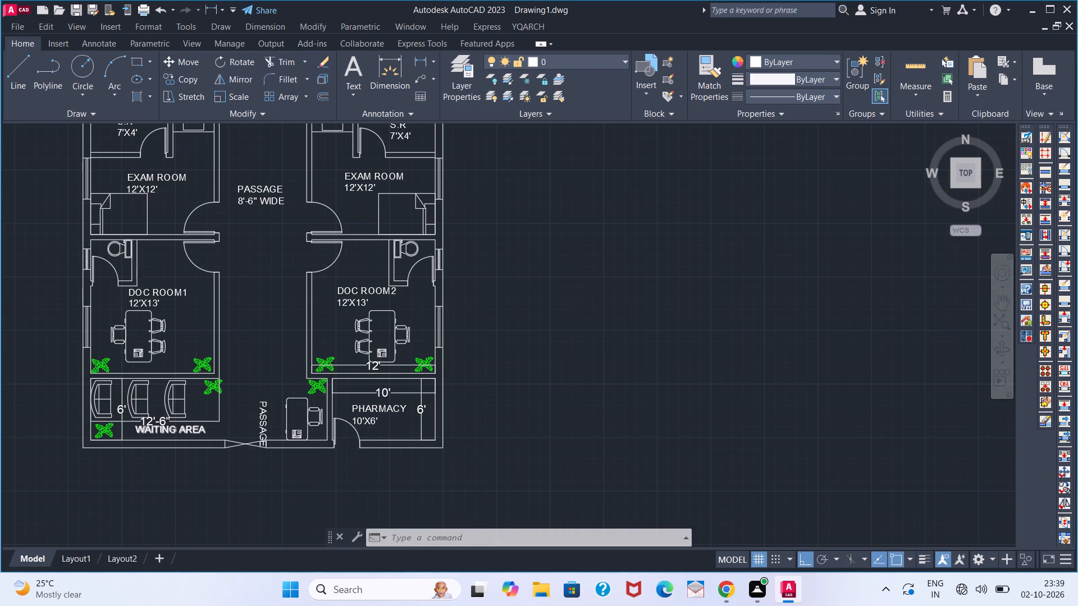
double_click(166, 433)
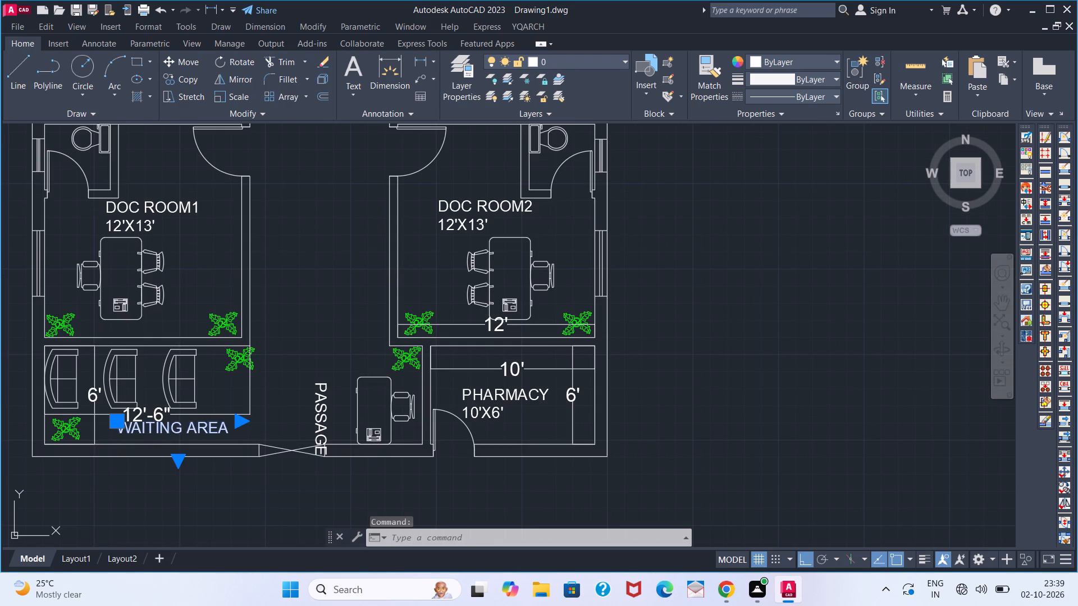
click(231, 428)
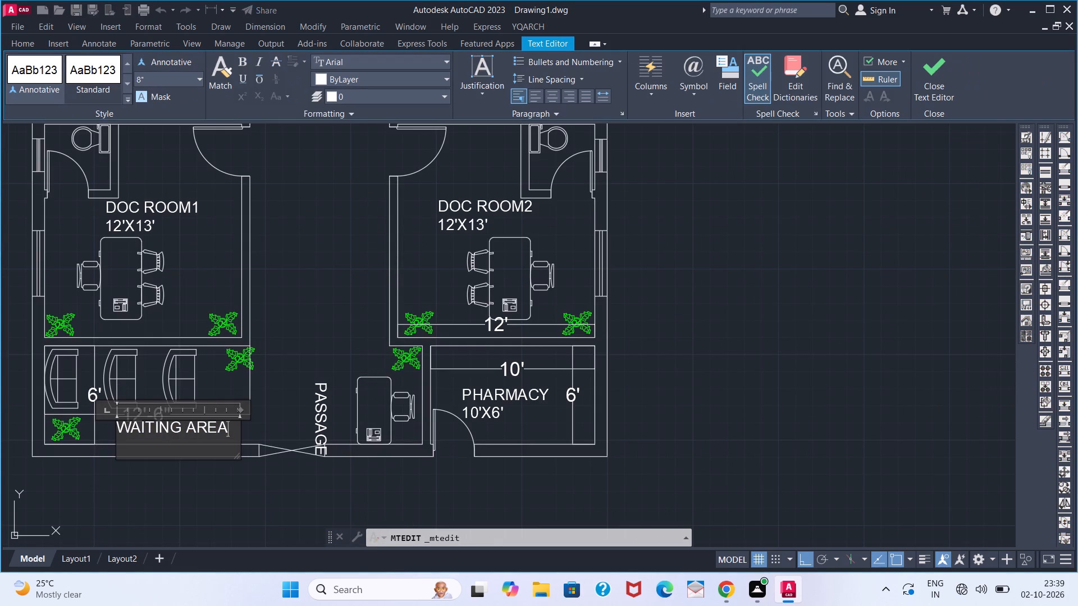
key(Return)
click(265, 415)
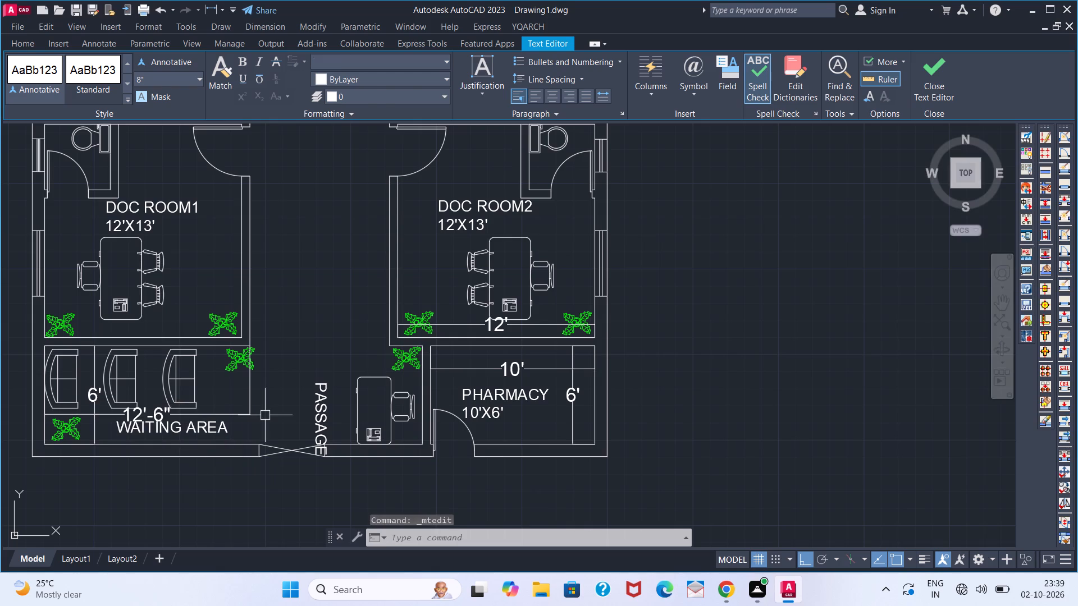
double_click(171, 429)
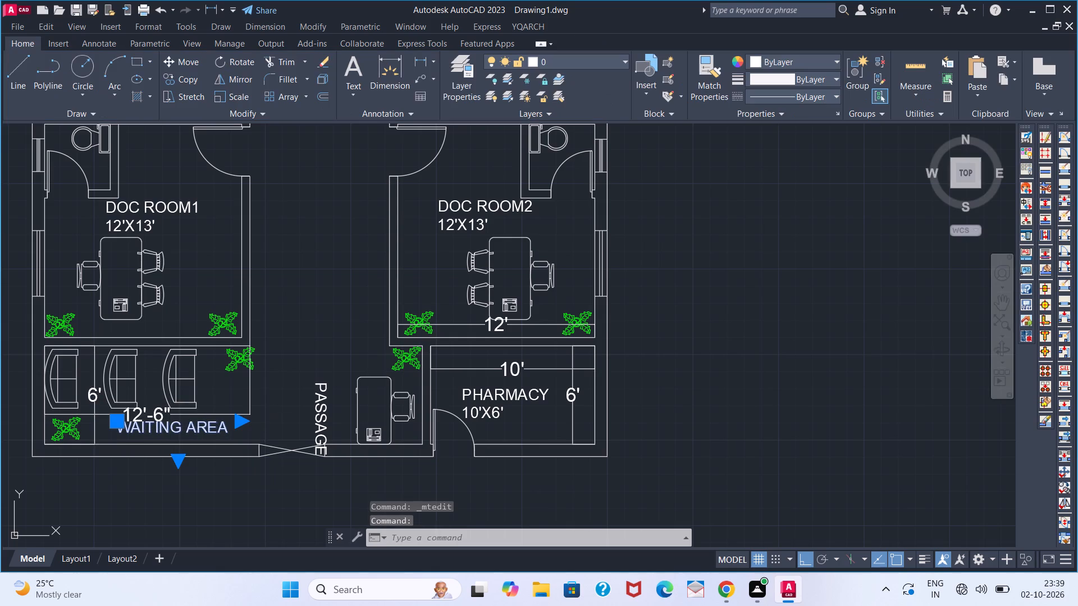
click(225, 429)
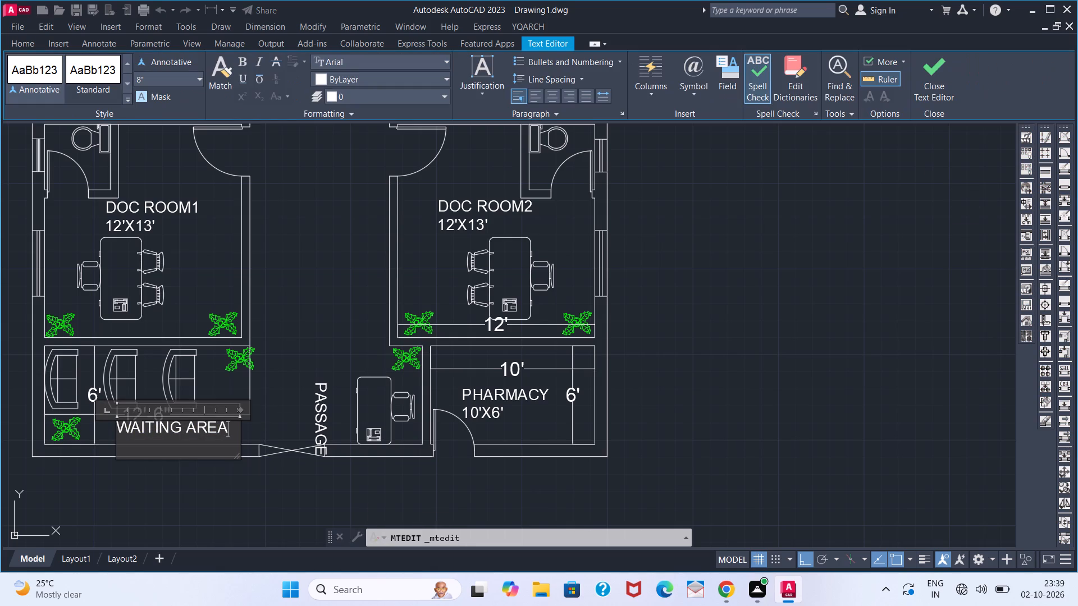
key(Return)
text(12'6)
key(BackSpace)
text(-6"X)
text(6')
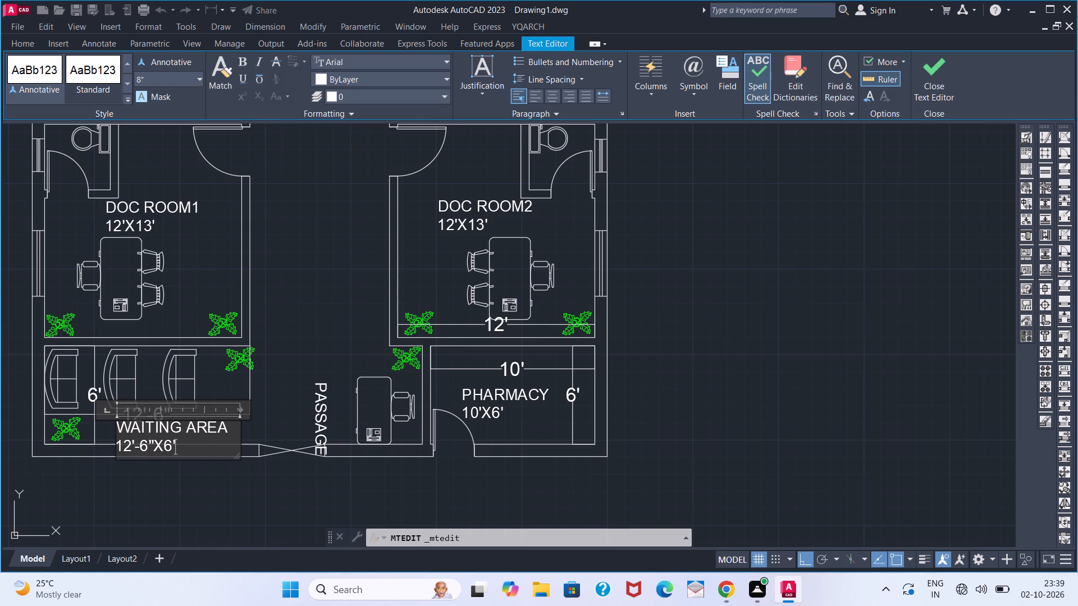
click(129, 502)
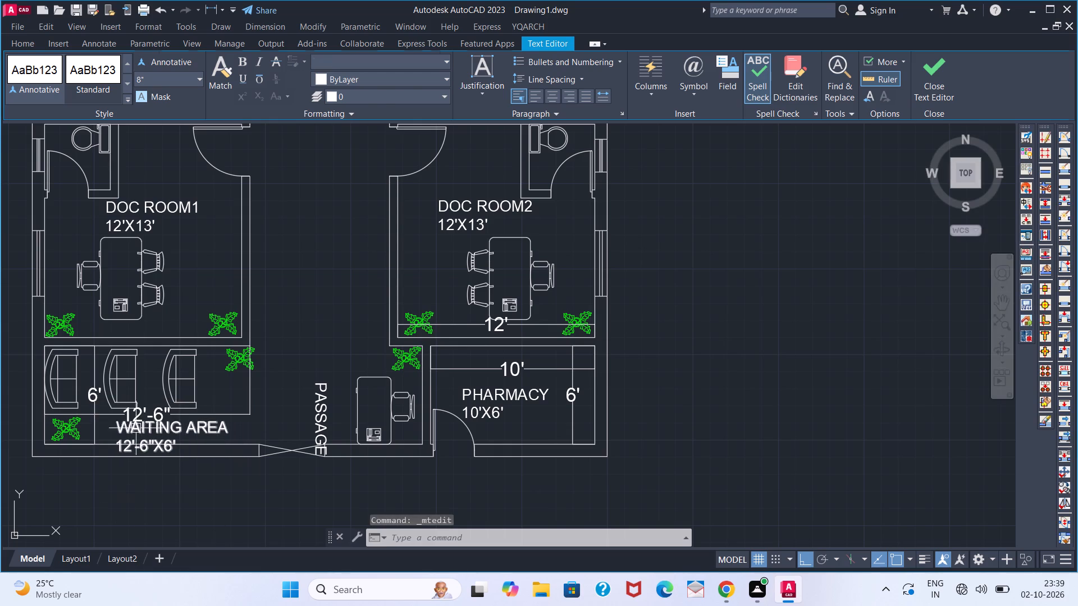
Delete the horizontal 12'-6" dimension crossing the waiting area above its label.
click(245, 419)
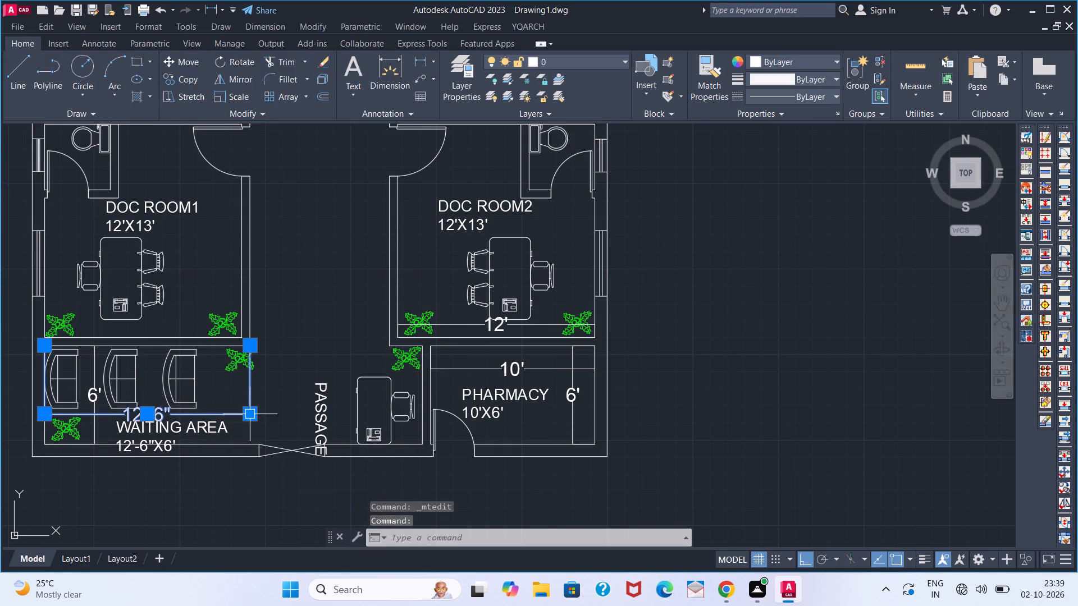
key(Delete)
Move the WAITING AREA 12'-6"X6' label slightly up toward the chairs, clear of the bottom wall.
click(172, 430)
drag(161, 431, 160, 420)
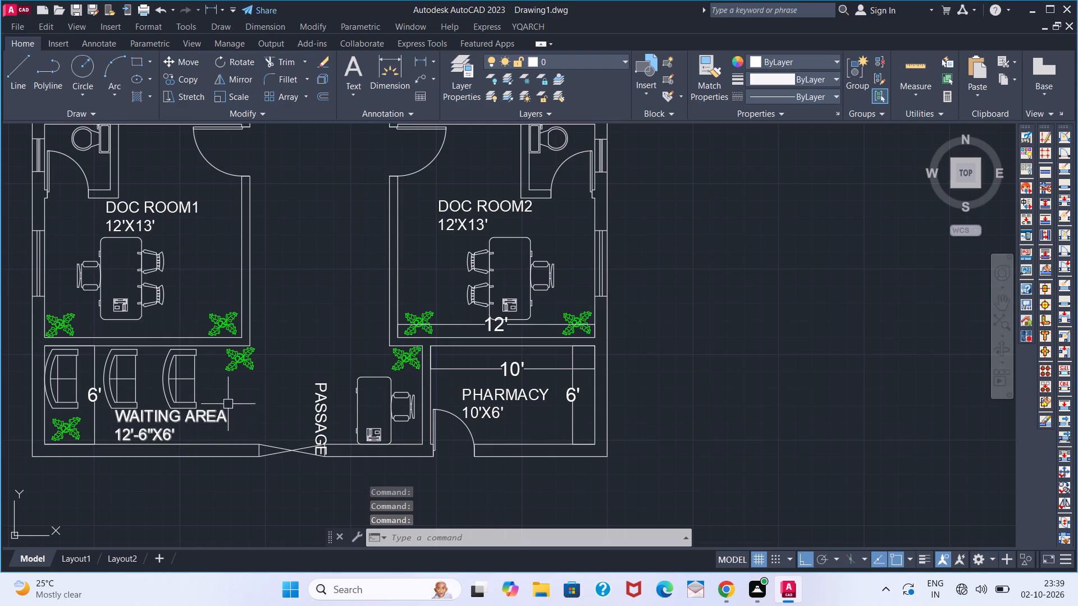
Delete the vertical 6' dimension between the chairs in the waiting area.
click(103, 385)
key(Delete)
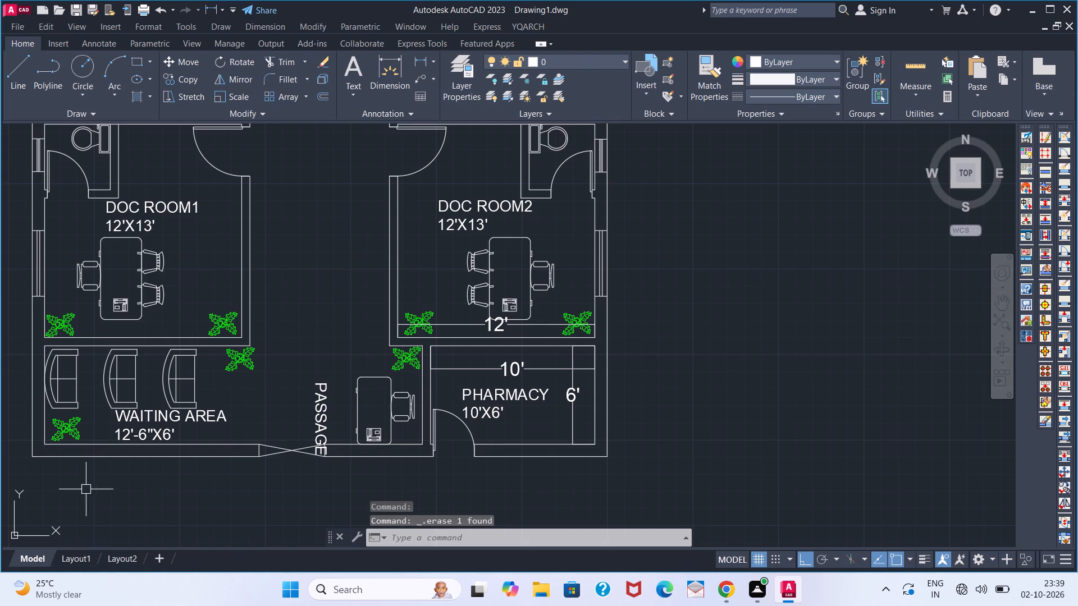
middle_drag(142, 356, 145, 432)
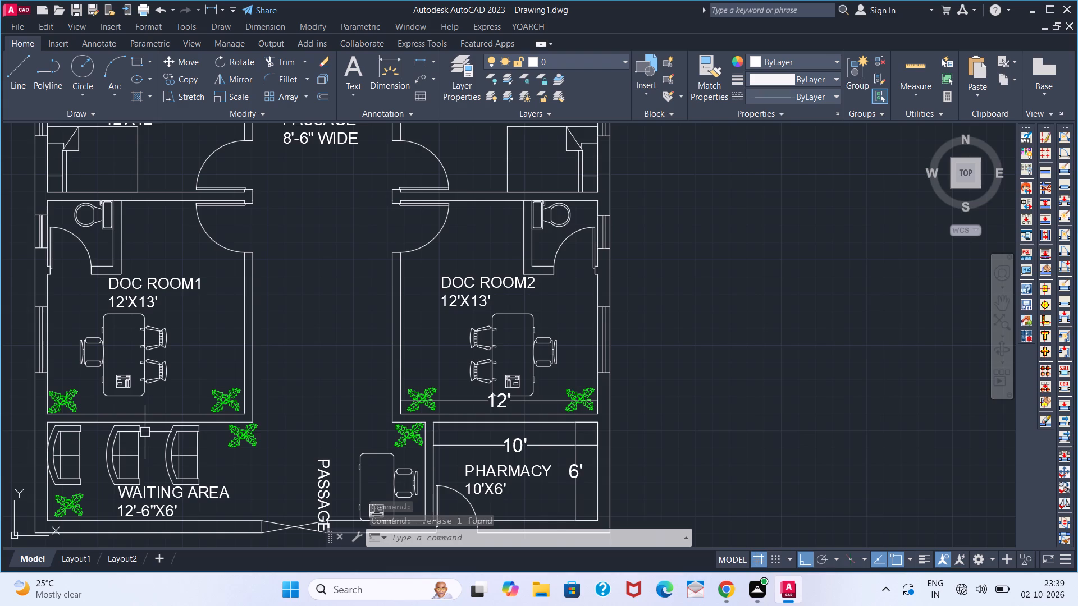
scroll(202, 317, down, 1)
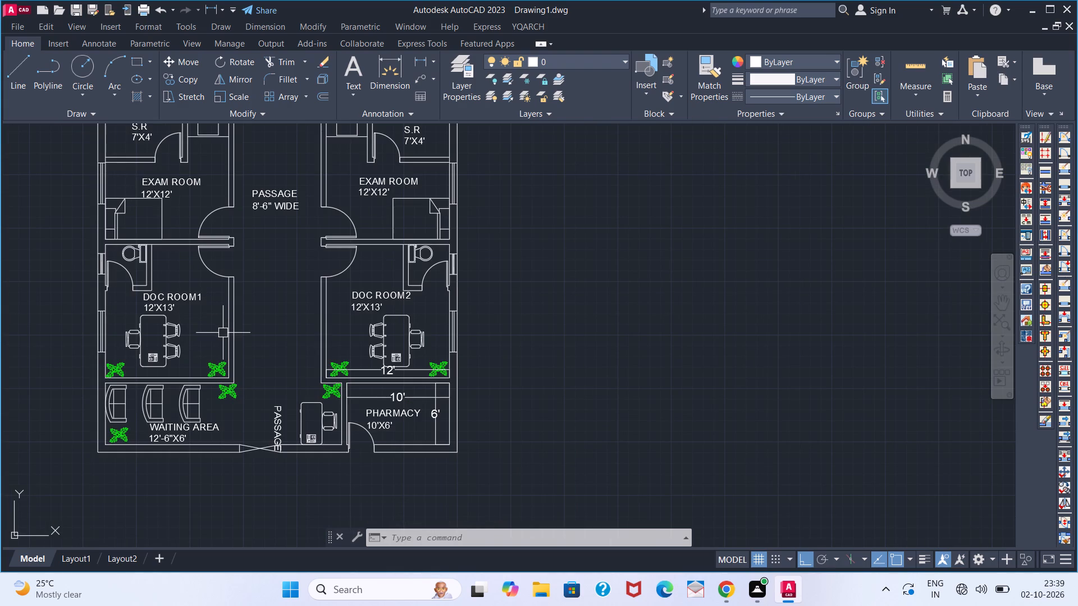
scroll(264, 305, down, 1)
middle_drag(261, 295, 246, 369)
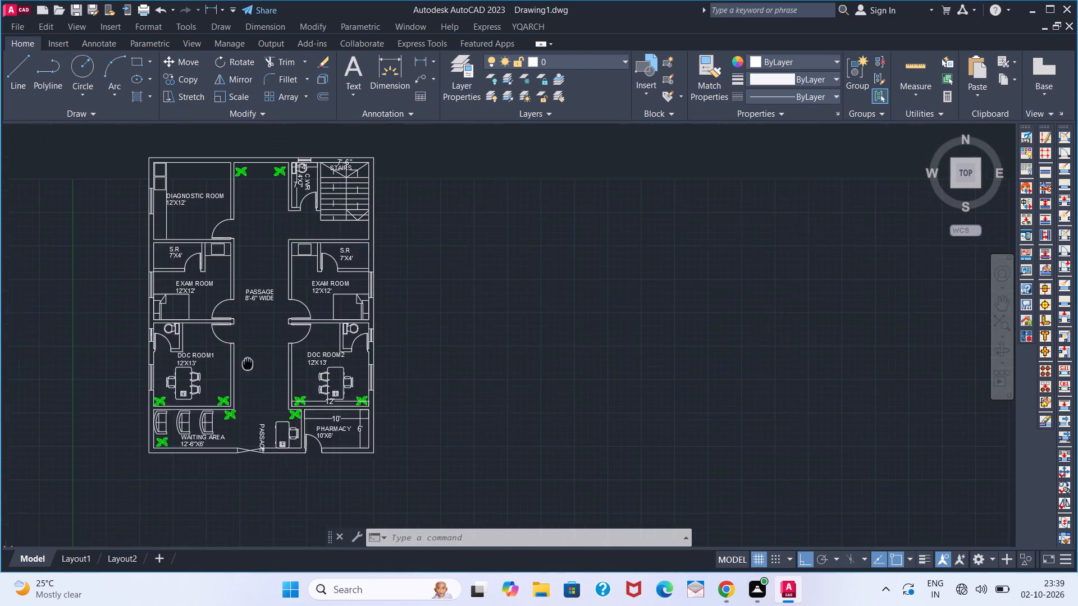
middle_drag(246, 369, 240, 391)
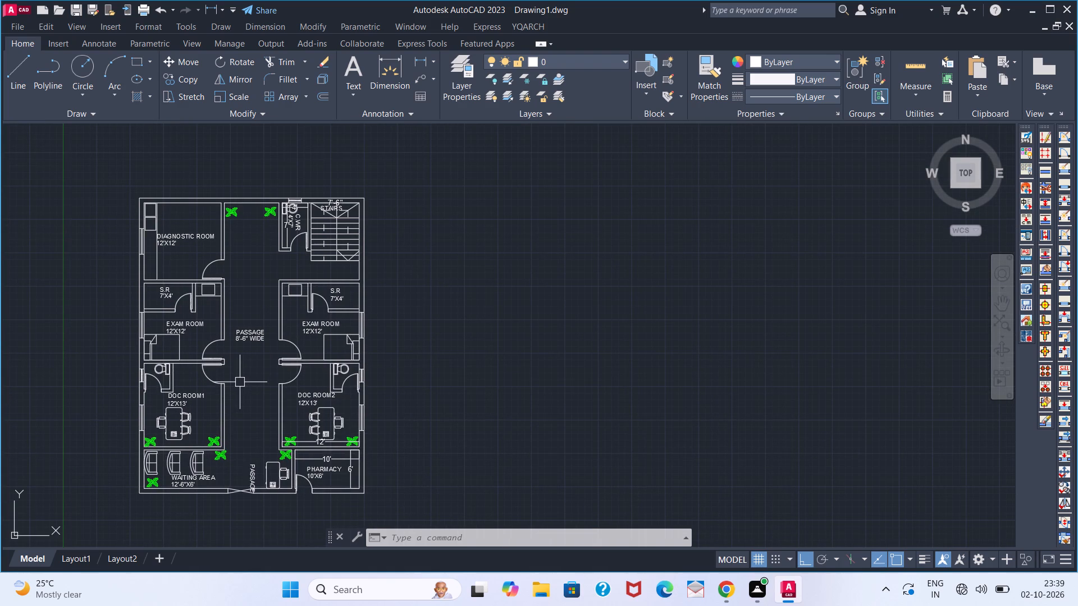
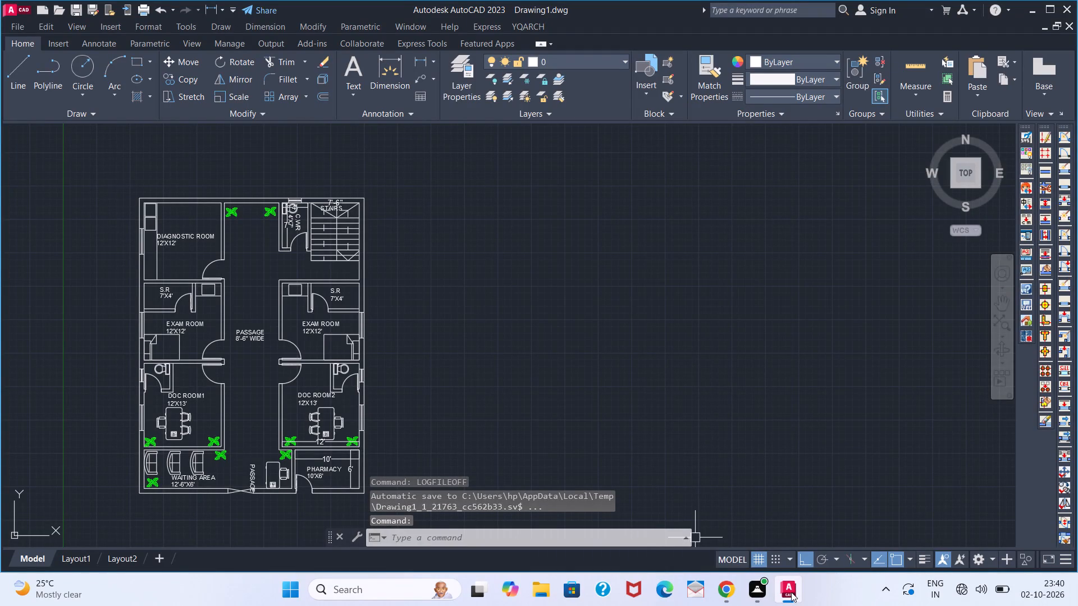
Set up a plot with the DWG To PDF.pc3 plotter, ISO A4 (210.00 x 297.00 MM) paper and object lineweights turned off.
key(ctrl+p)
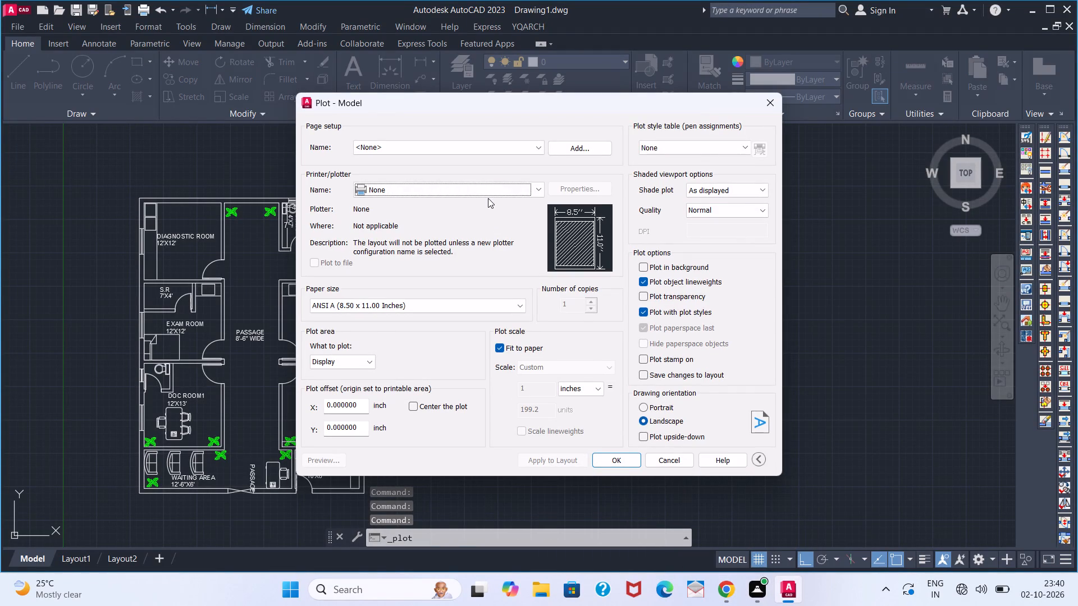
click(488, 198)
click(488, 196)
click(415, 329)
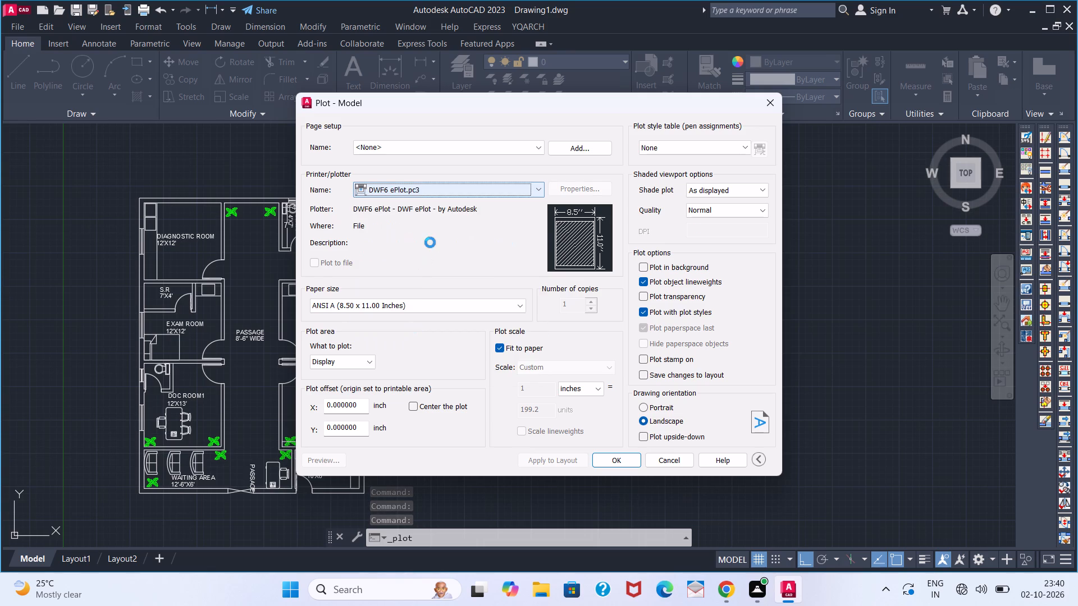
click(449, 190)
click(417, 353)
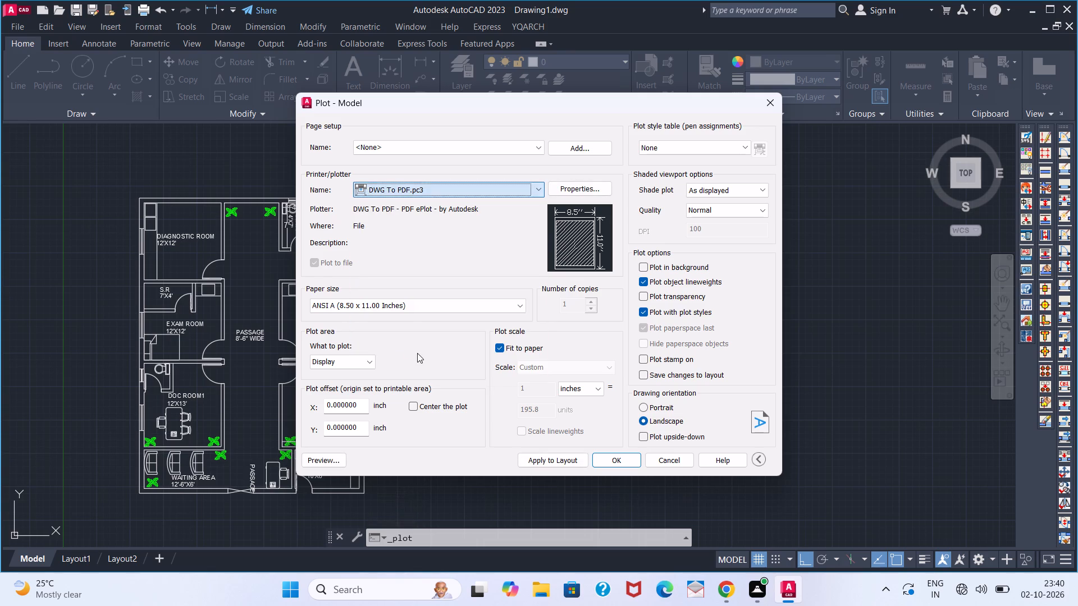
click(417, 310)
scroll(392, 479, down, 14)
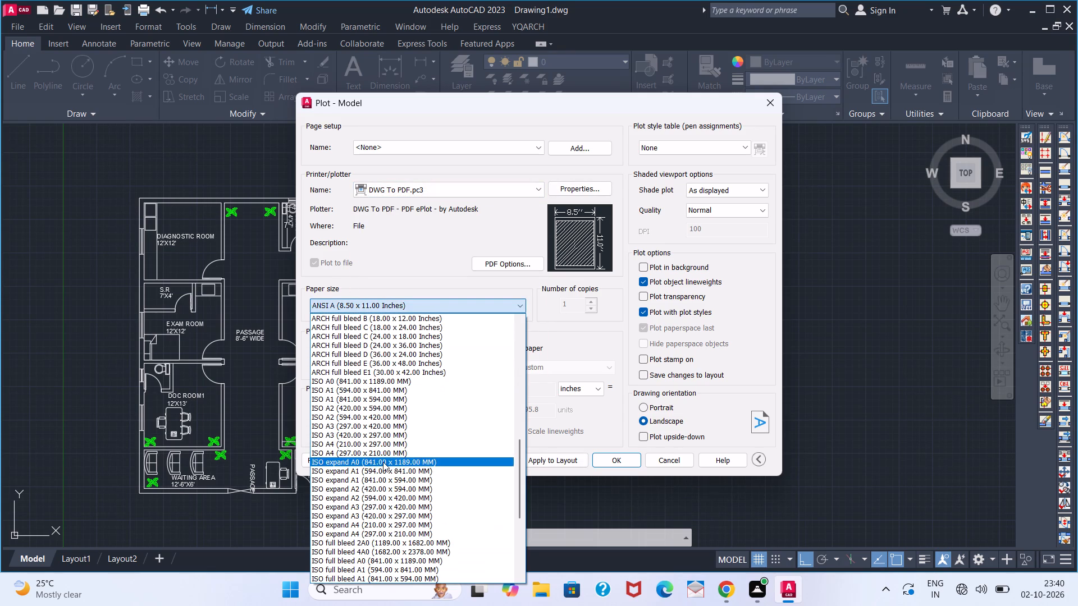
click(374, 443)
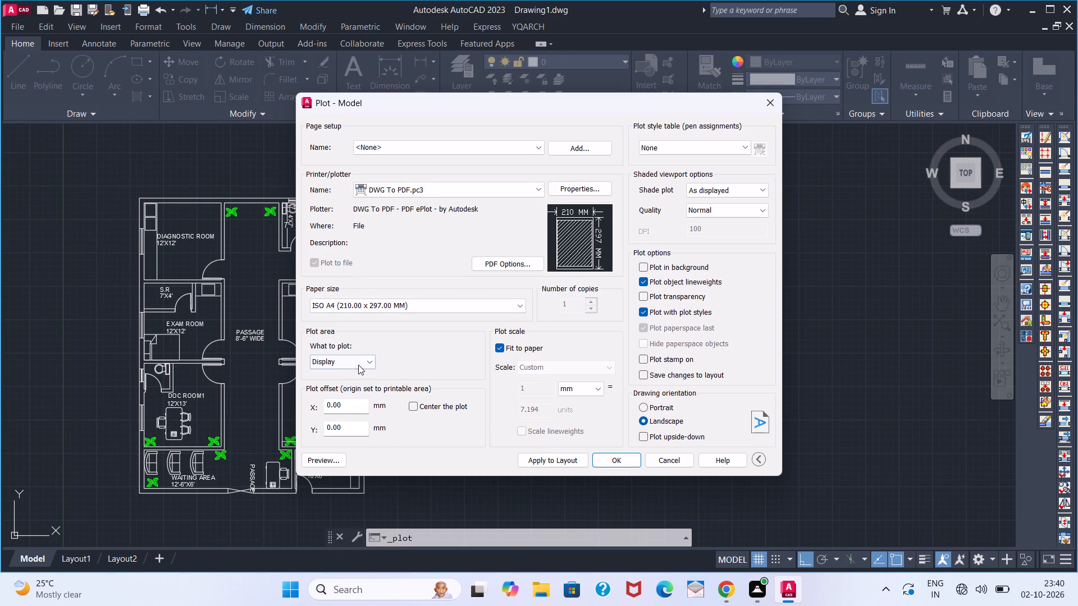
click(646, 280)
Define the plot area as a window enclosing the entire floor plan with a small margin around the outer walls.
click(332, 363)
click(336, 401)
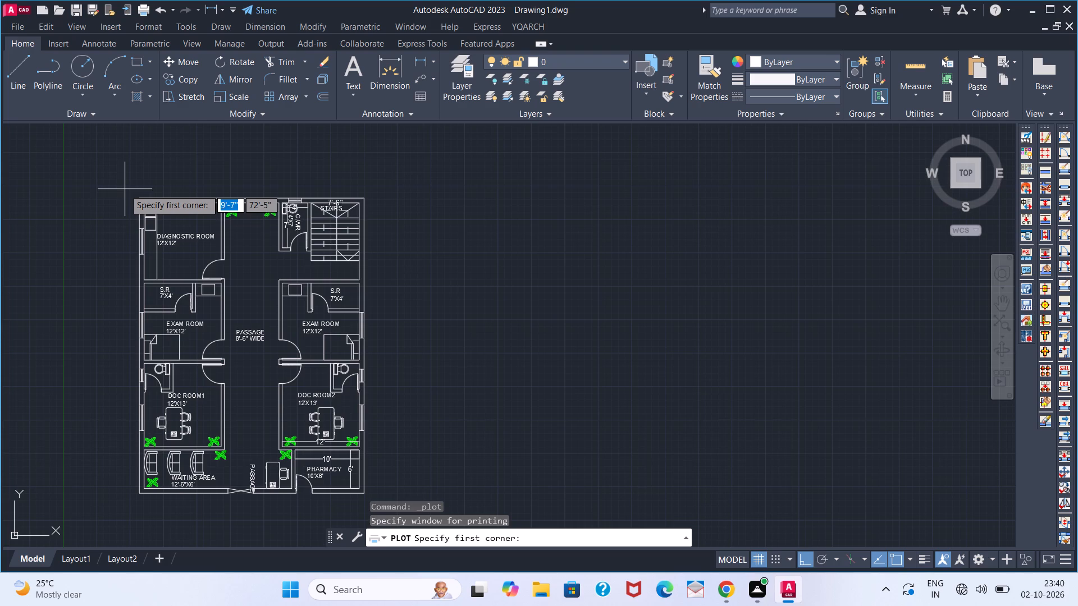
drag(124, 188, 364, 508)
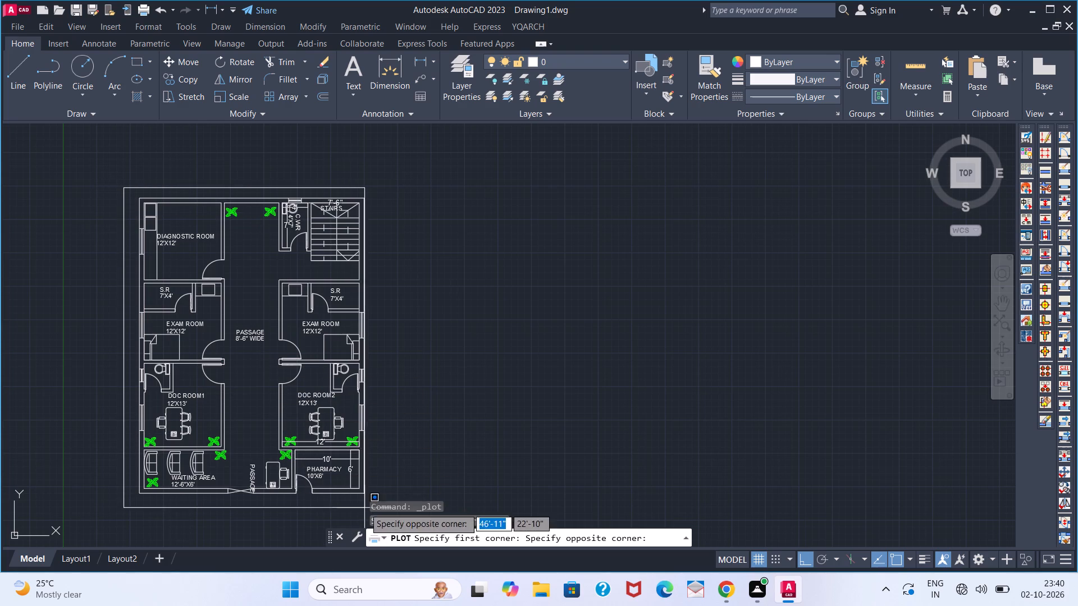
drag(364, 508, 374, 507)
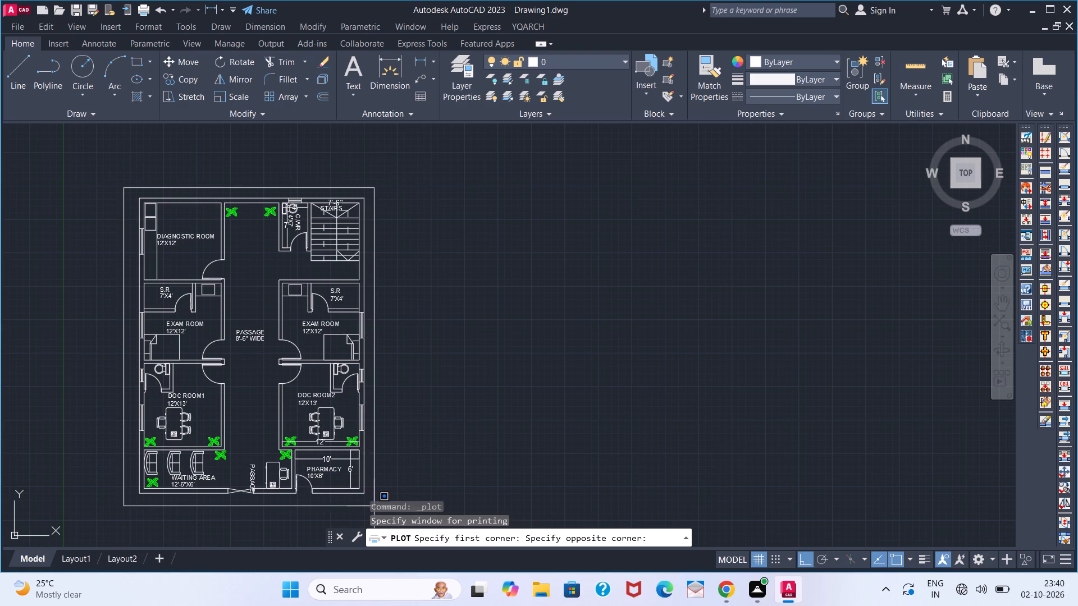
drag(374, 507, 374, 507)
click(374, 507)
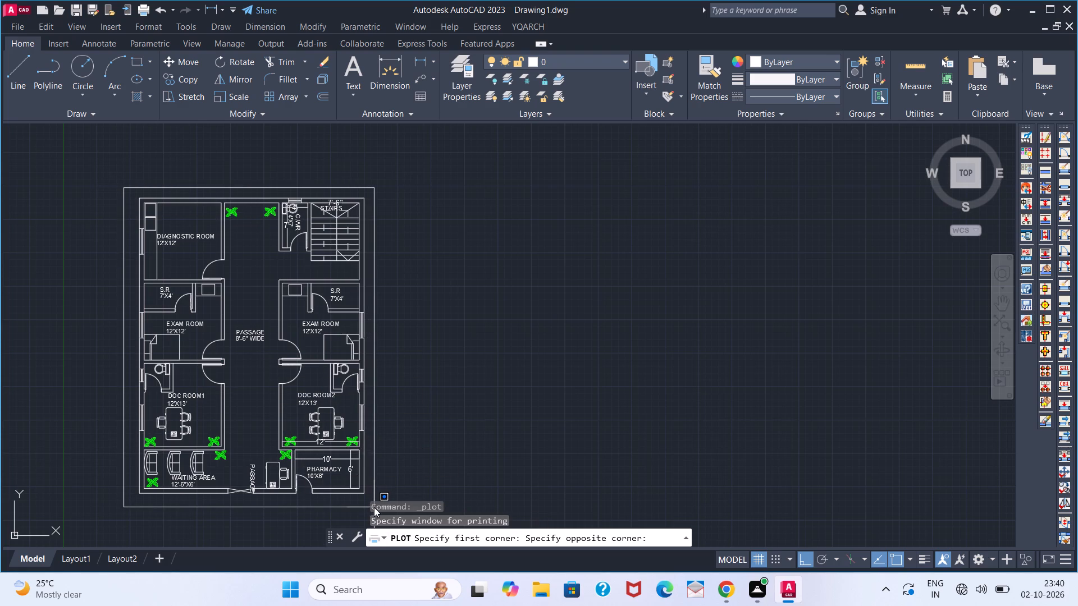
middle_drag(374, 508, 353, 456)
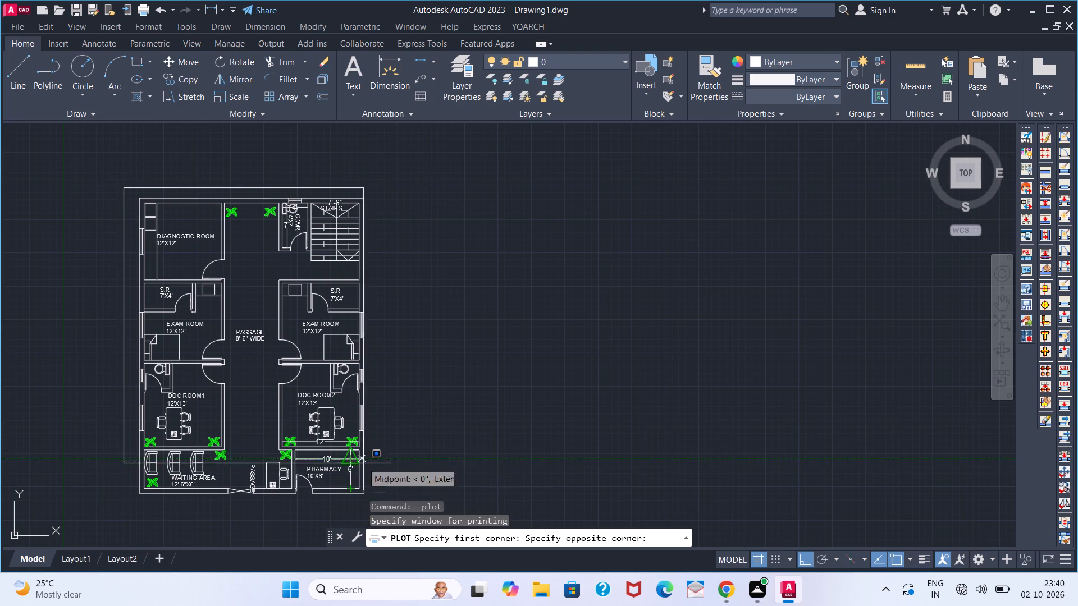
click(383, 512)
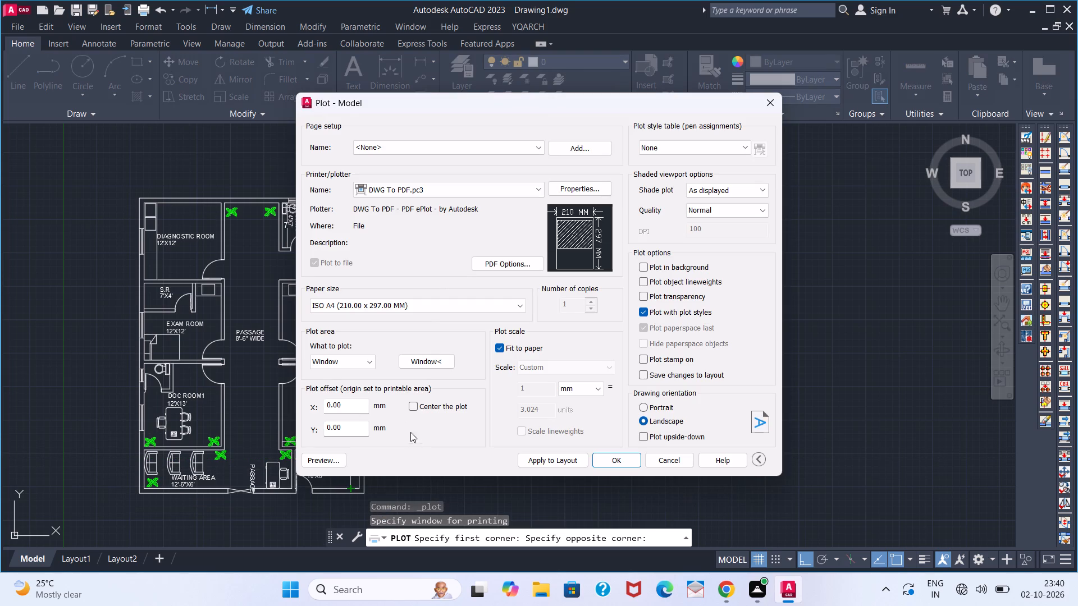
Preview the plot to check how the floor plan sits on the landscape sheet.
click(318, 469)
click(326, 461)
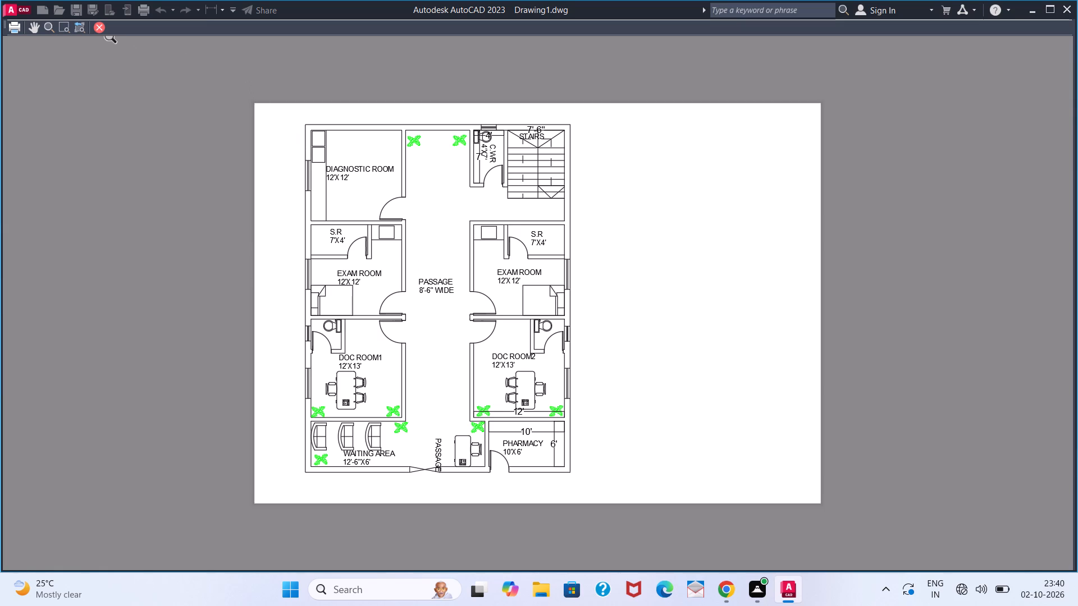
click(94, 27)
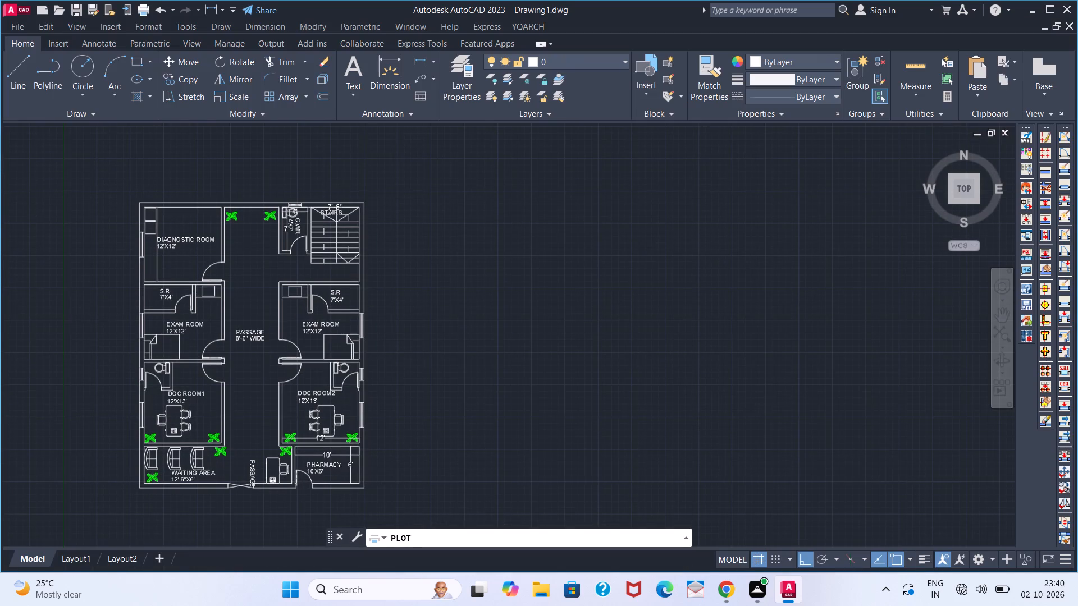
Change the drawing orientation to portrait and preview the plot again.
click(657, 409)
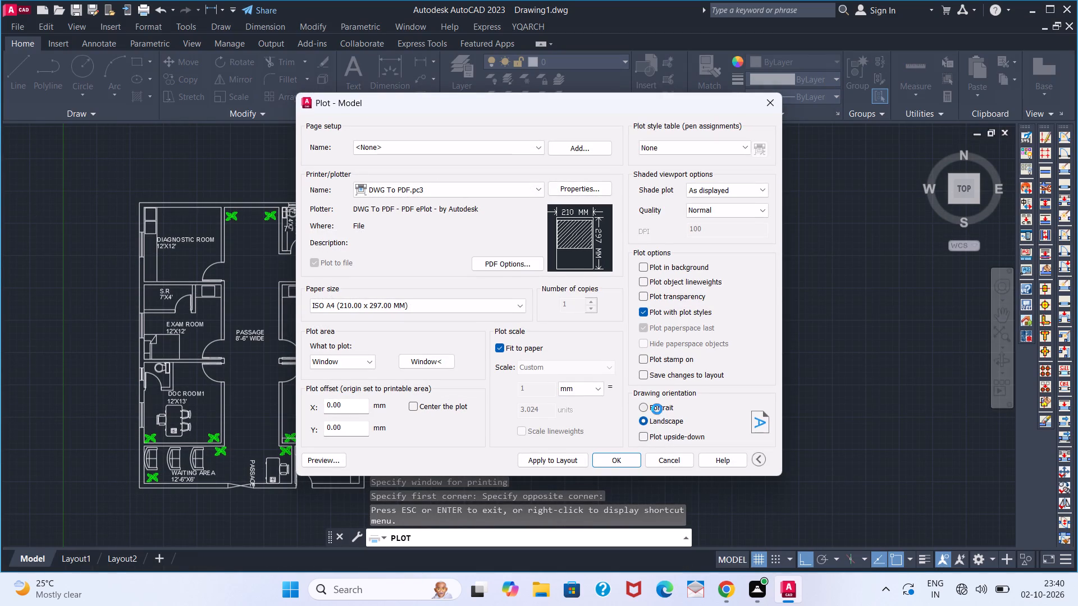
click(317, 465)
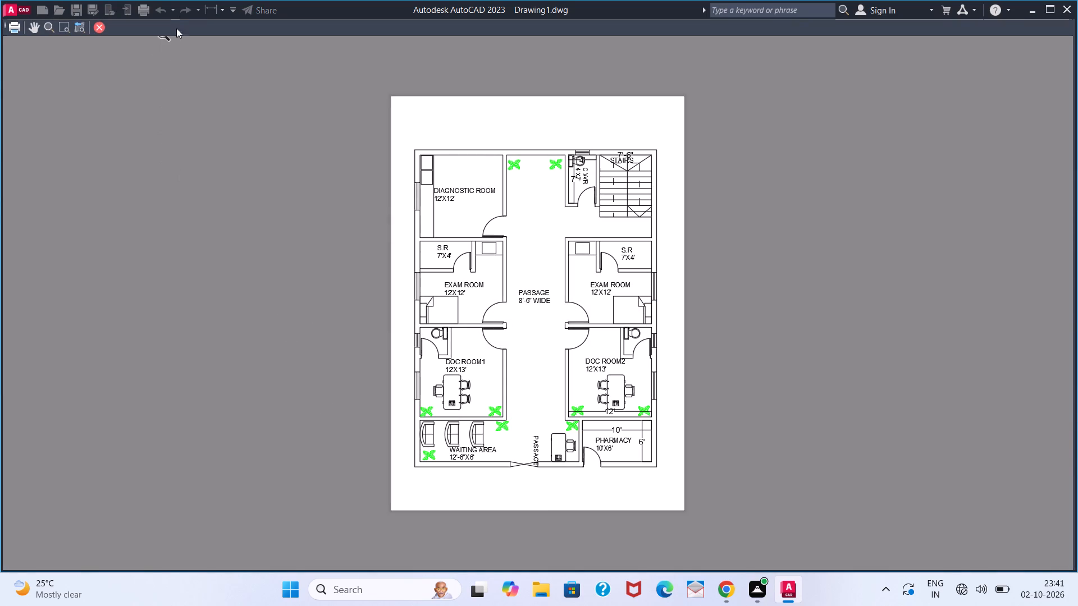
click(102, 21)
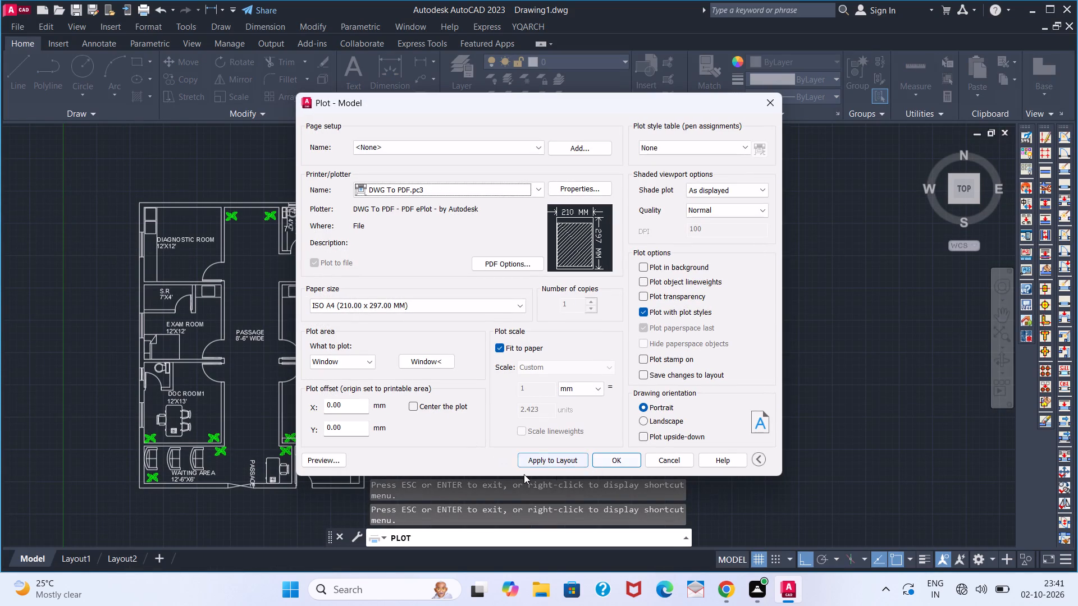
Plot the floor plan to a PDF on the Desktop named SMALL HOSPITAL FLOOR PLAN, and close the PDF once it opens.
click(615, 460)
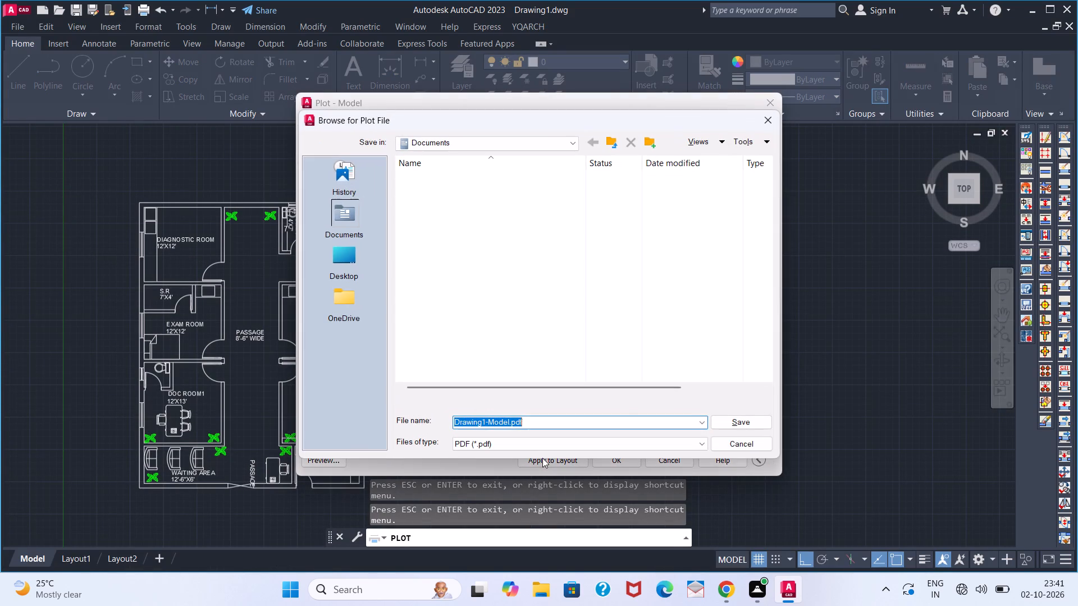
click(345, 265)
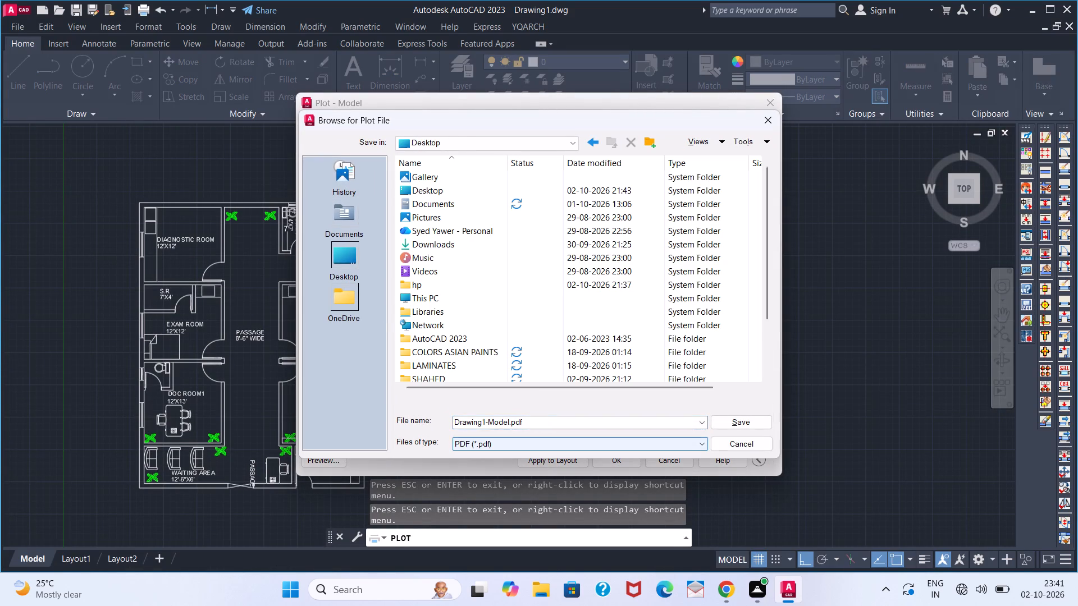
click(536, 422)
key(BackSpace)
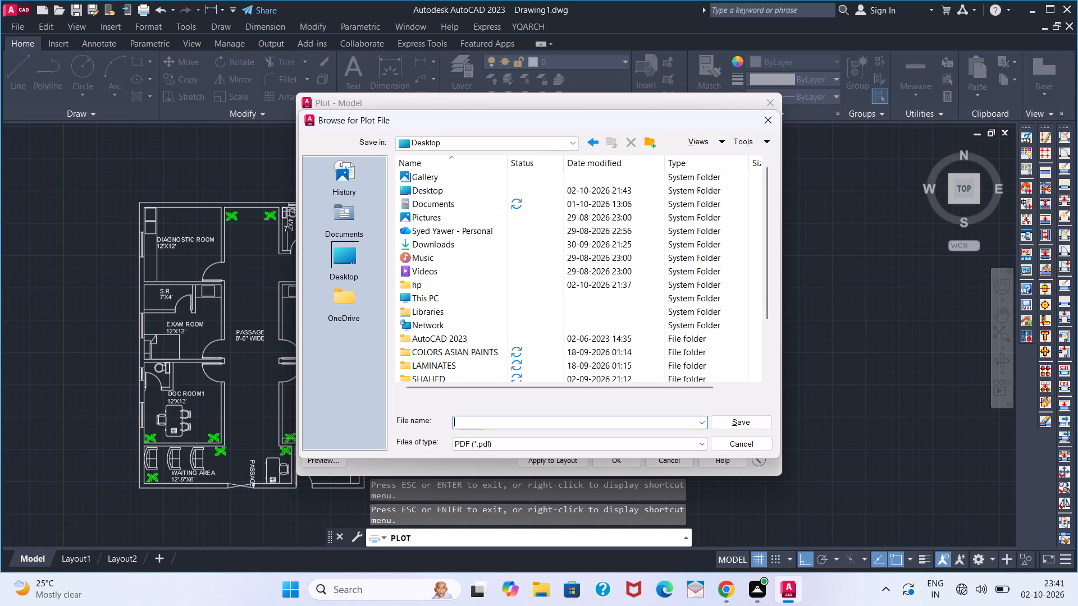
text(SMALL)
key(space)
text(HOSPITA)
text(L FLOOR PLAN)
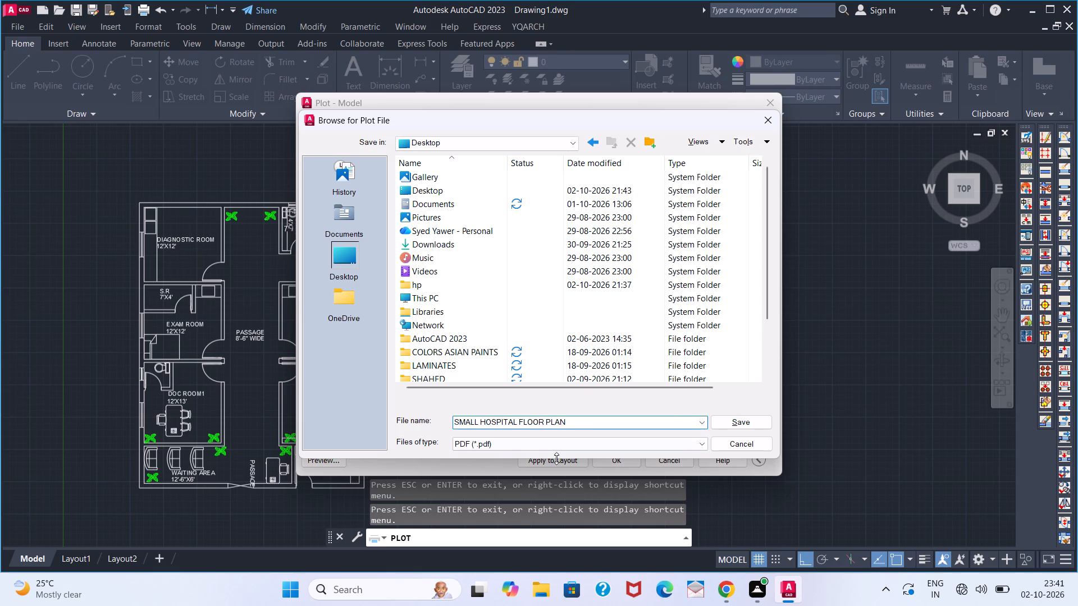
click(739, 426)
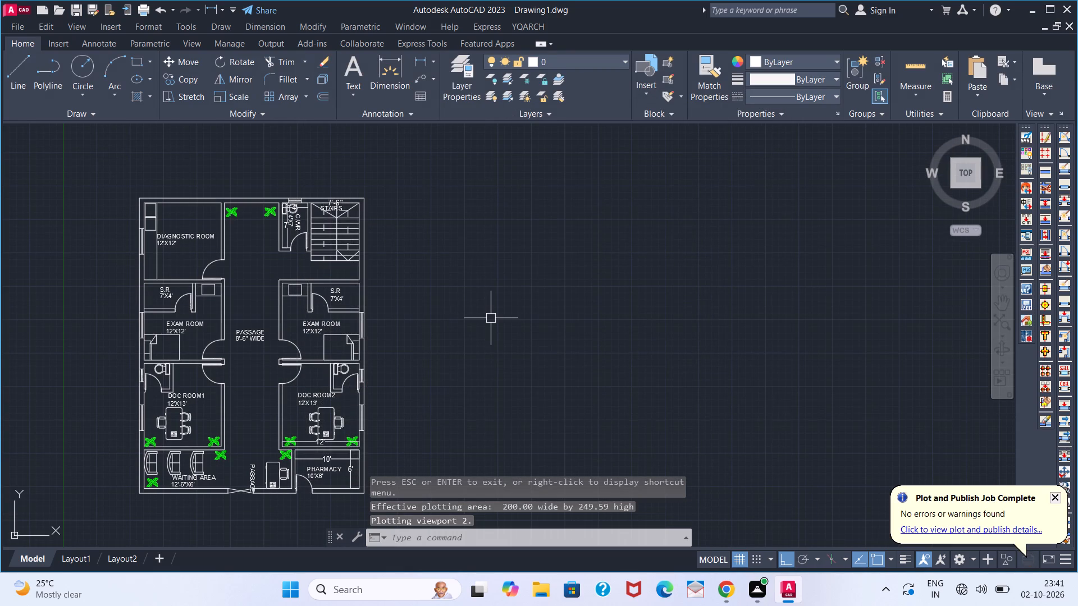
click(1008, 12)
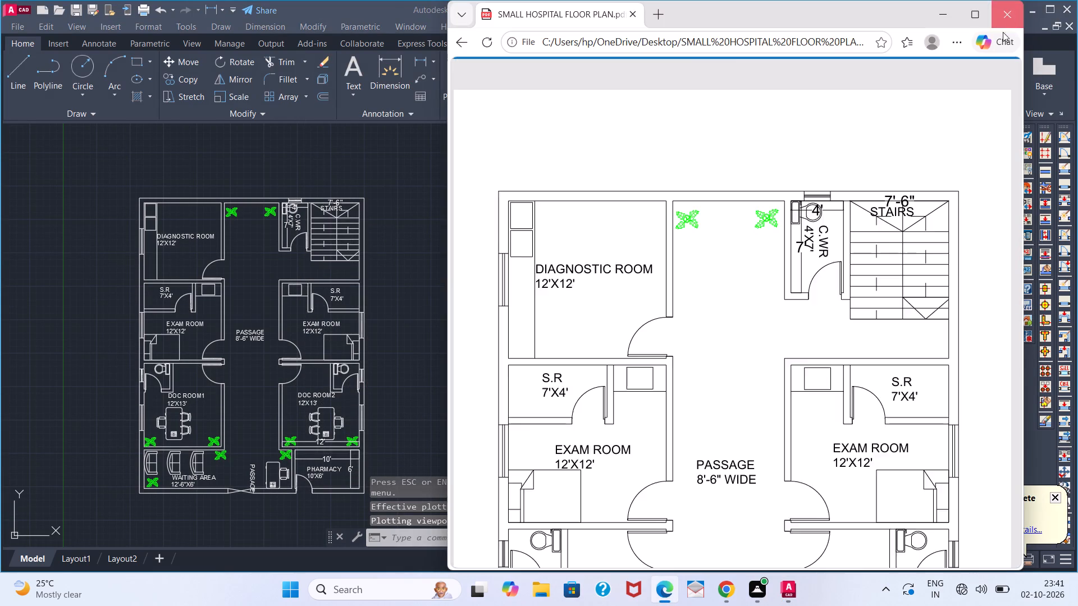
Save the drawing to the Desktop as HOSPITAL PLAN in AutoCAD 2018 Drawing format.
key(ctrl+s)
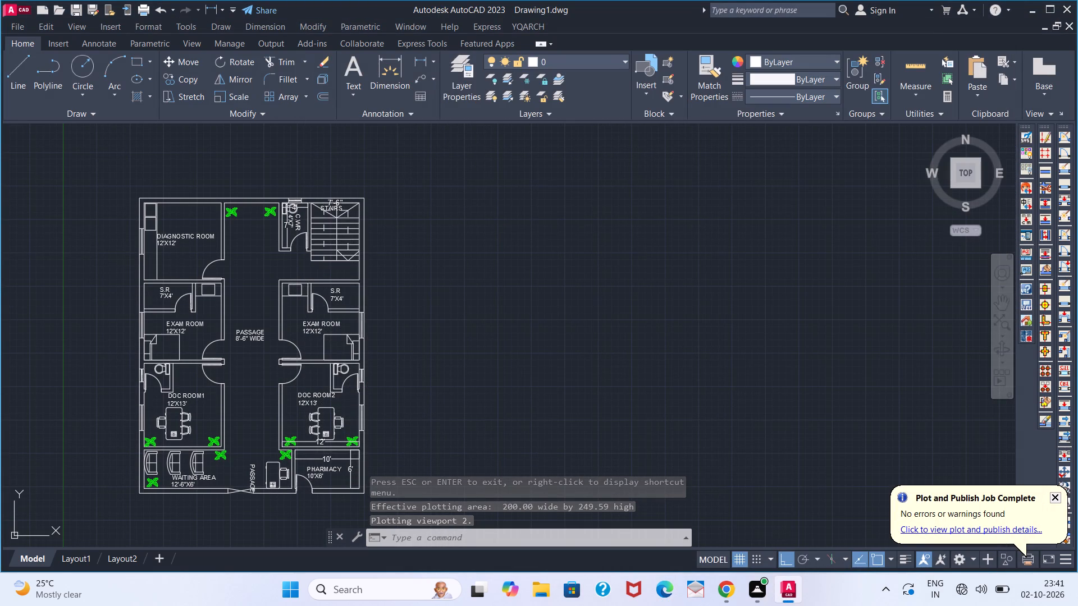
click(339, 259)
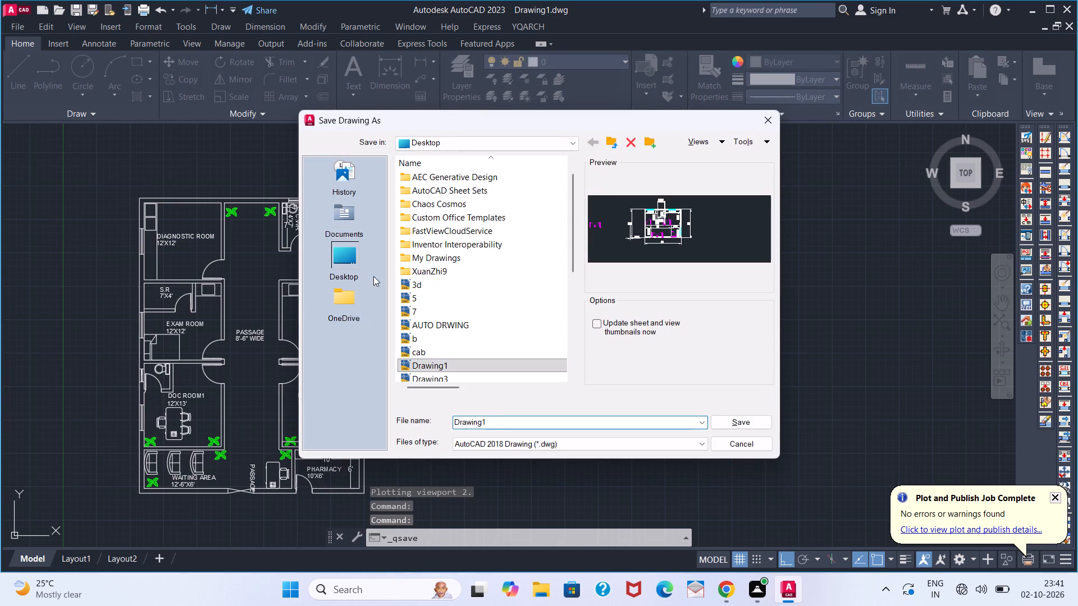
double_click(496, 423)
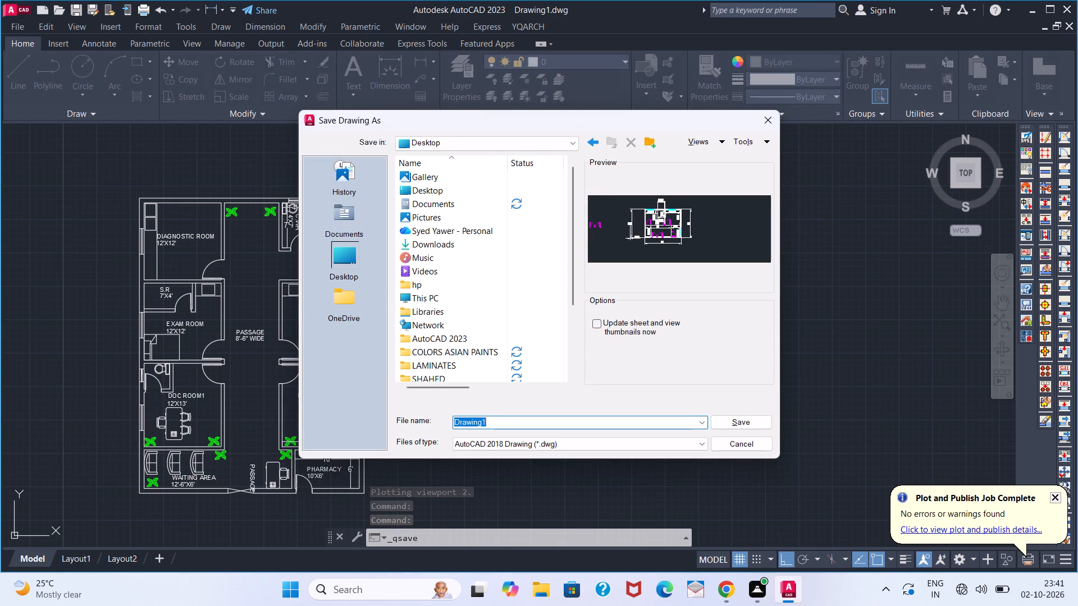
text(HOSPITAL)
key(space)
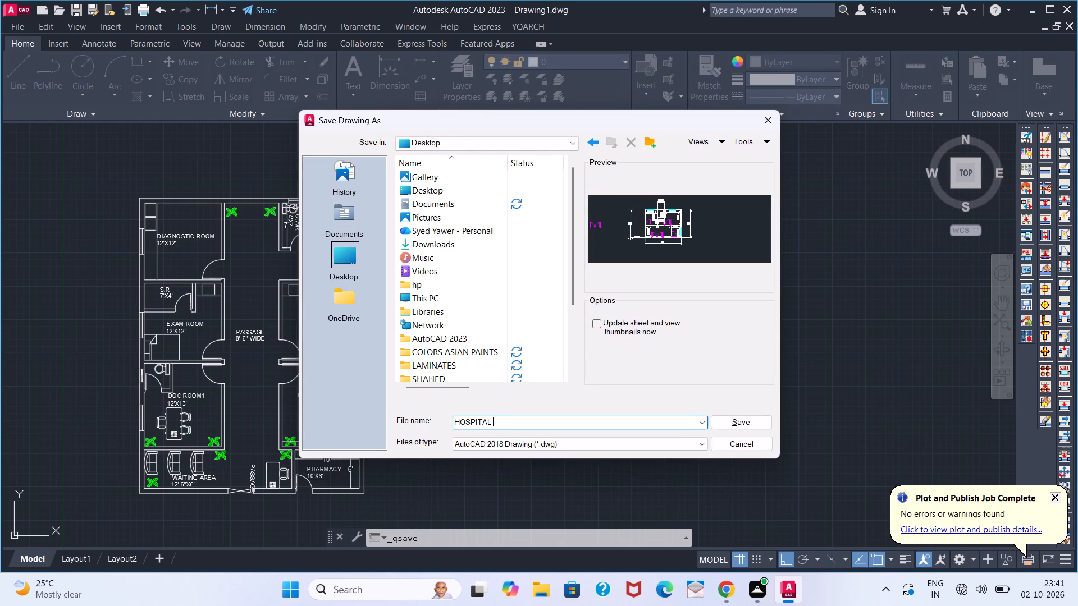
text(PLAN)
click(728, 424)
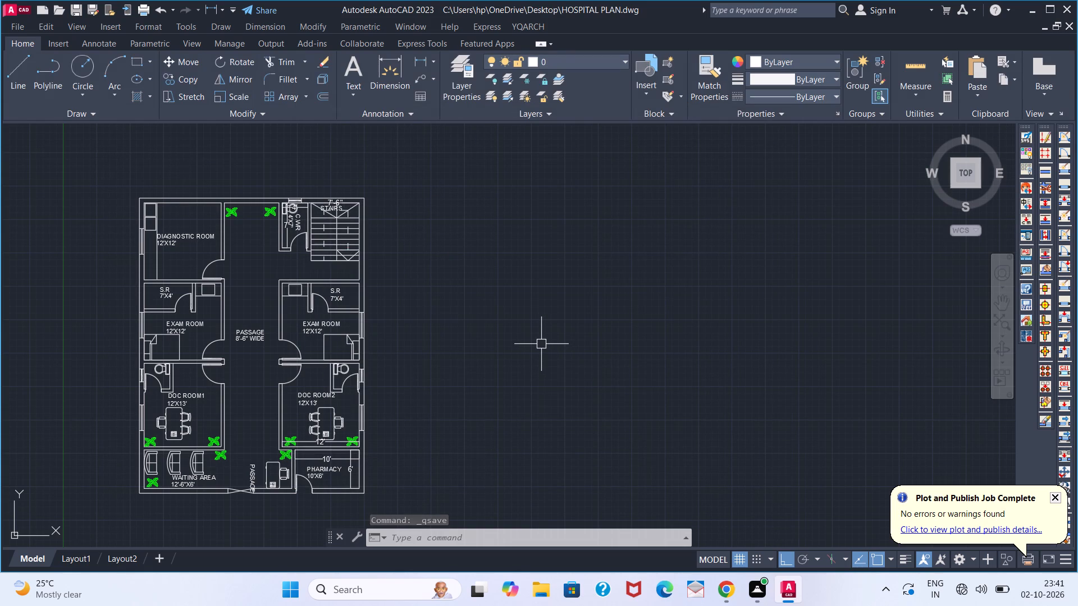
Save the HOSPITAL PLAN drawing once more.
scroll(505, 339, down, 1)
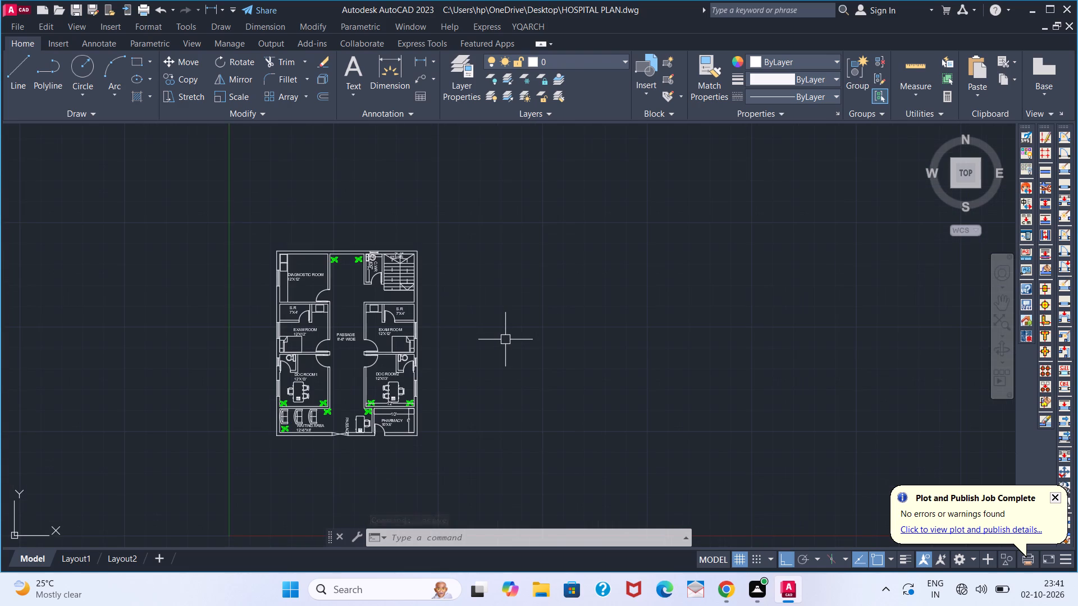
key(ctrl+s)
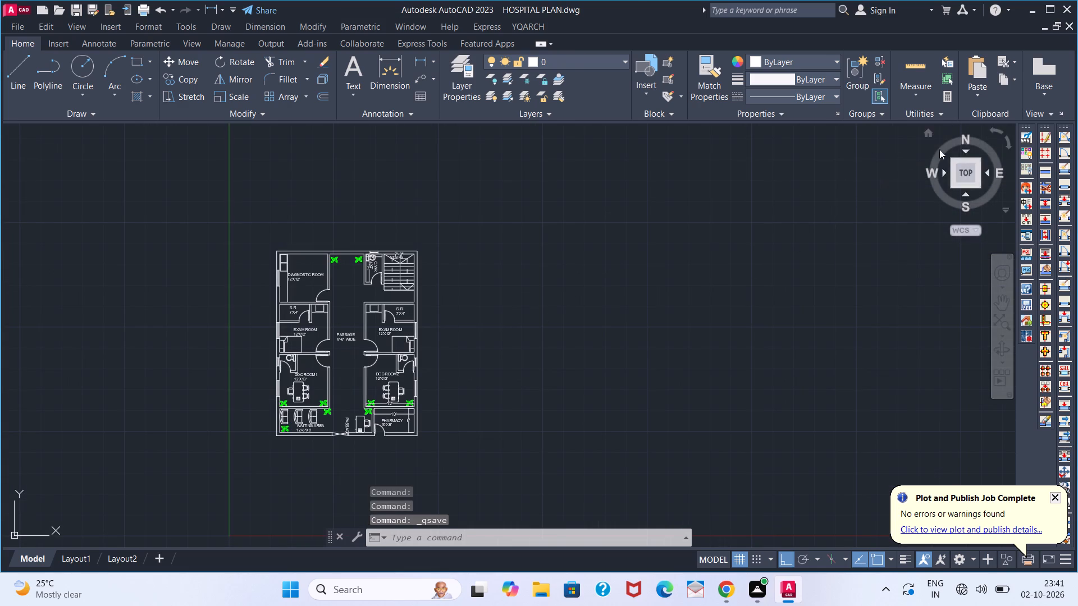